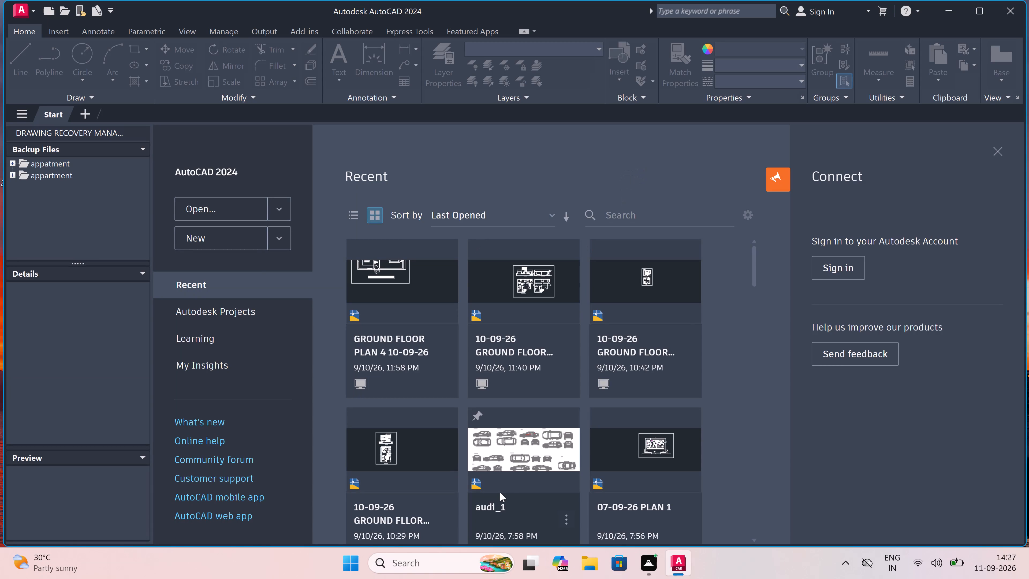
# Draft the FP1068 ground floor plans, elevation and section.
# Open the recent drawing 10-09-26 GROUND FLOOR PLAN 3 and view its elevation and floor plan.
pyautogui.scroll(-2, 514, 428)
pyautogui.scroll(4, 514, 428)
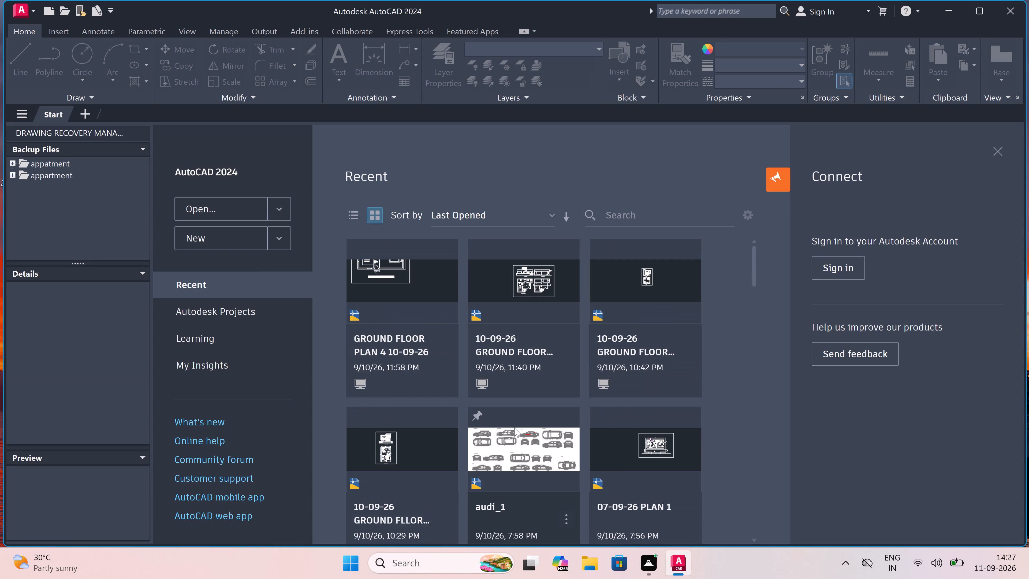
pyautogui.scroll(2, 514, 427)
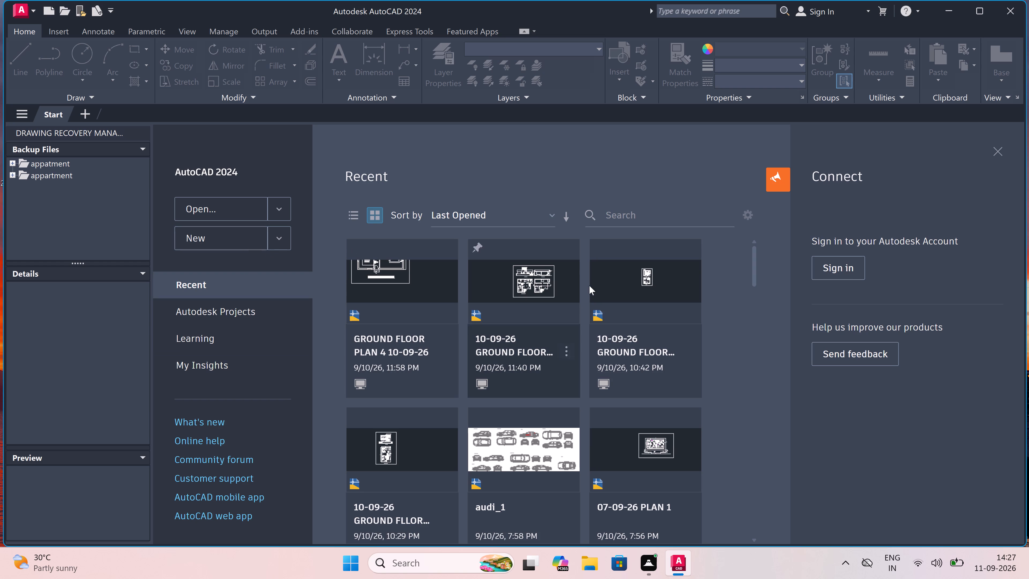
pyautogui.tripleClick(631, 276)
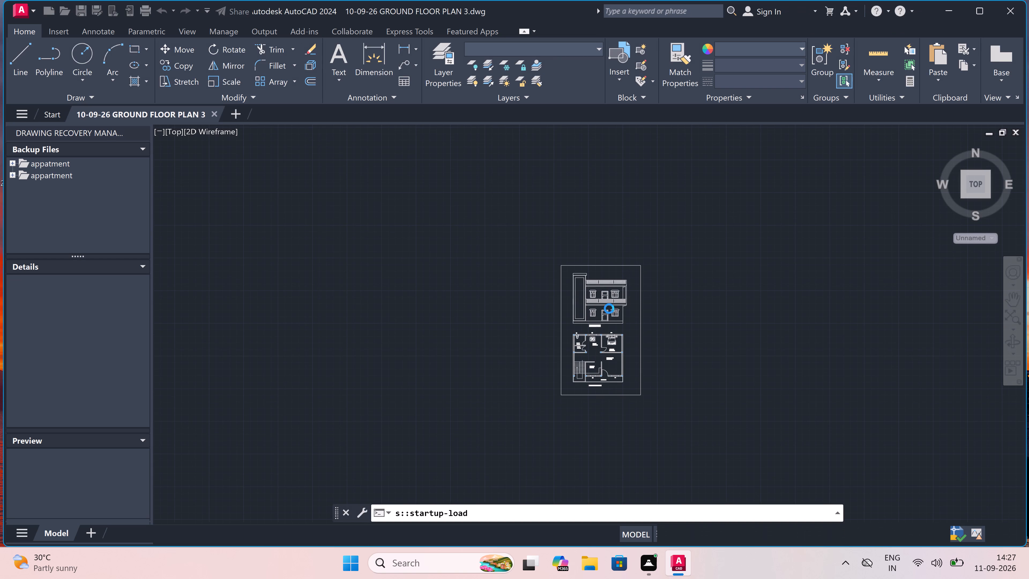
pyautogui.scroll(7, 611, 312)
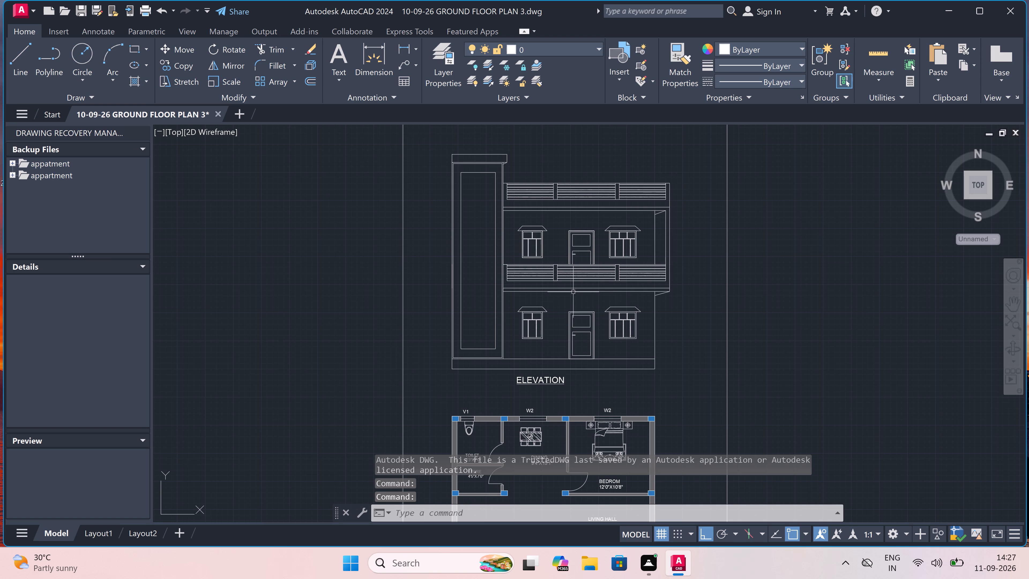
# Open the recent drawing RESIDENTIAL PLAN.dwg.
pyautogui.click(18, 10)
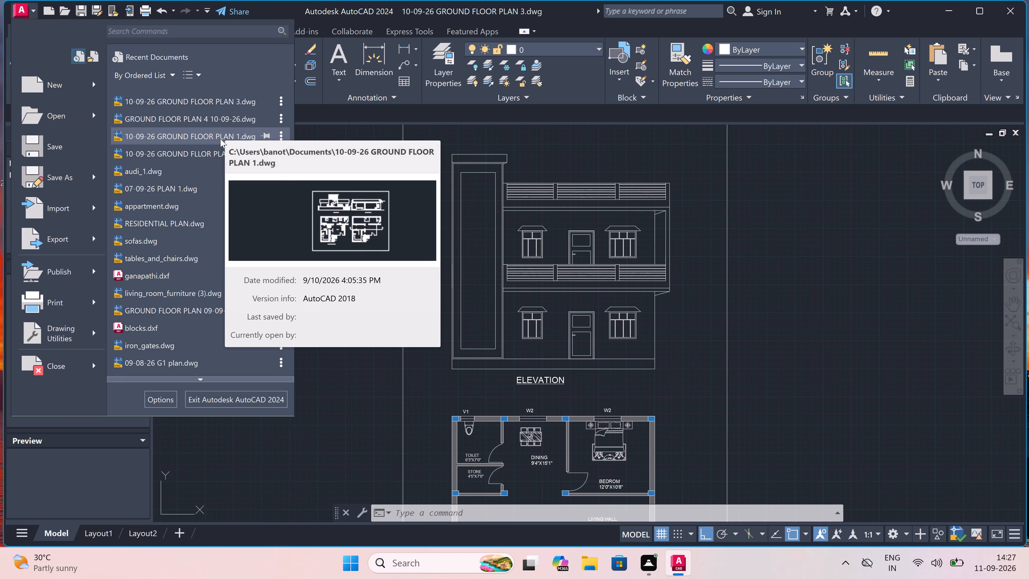
pyautogui.tripleClick(183, 221)
pyautogui.click(183, 221)
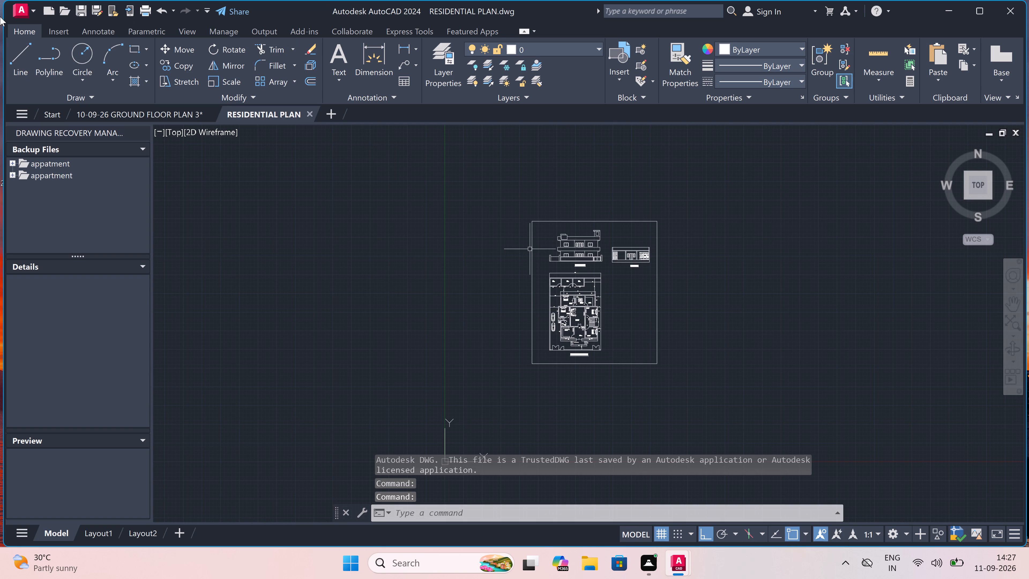
# Open the recent drawing 10-09-26 GROUND FLLOR PLAN 2 and examine its elevation.
pyautogui.click(22, 9)
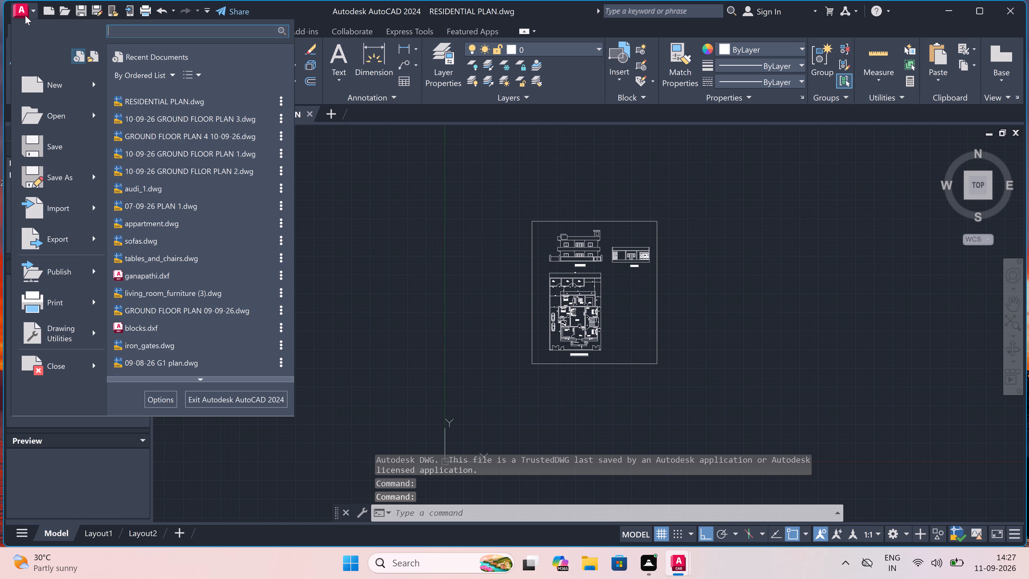
pyautogui.doubleClick(196, 168)
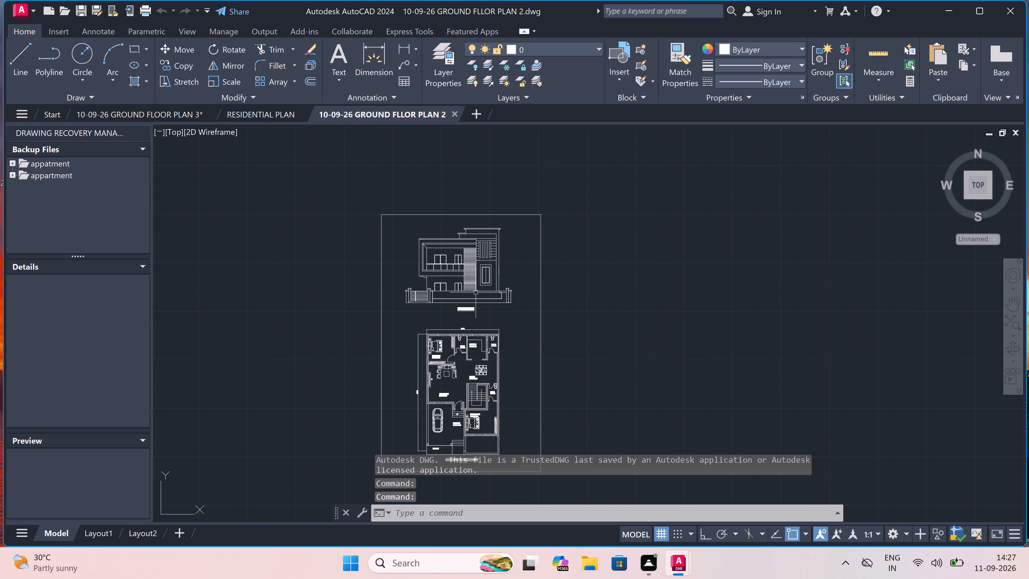
pyautogui.scroll(4, 461, 275)
pyautogui.scroll(-2, 461, 275)
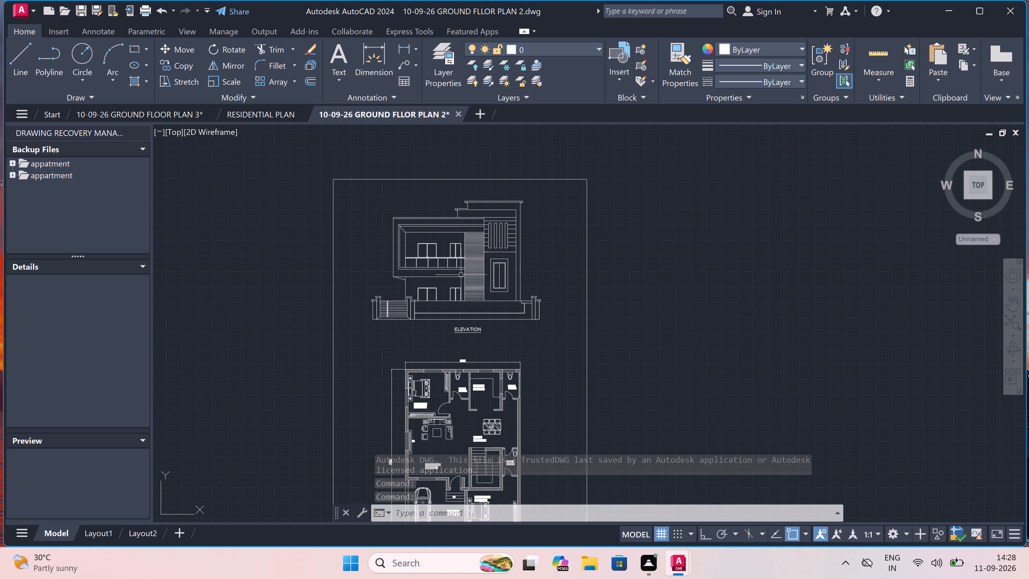
pyautogui.scroll(2, 461, 275)
pyautogui.scroll(-1, 461, 275)
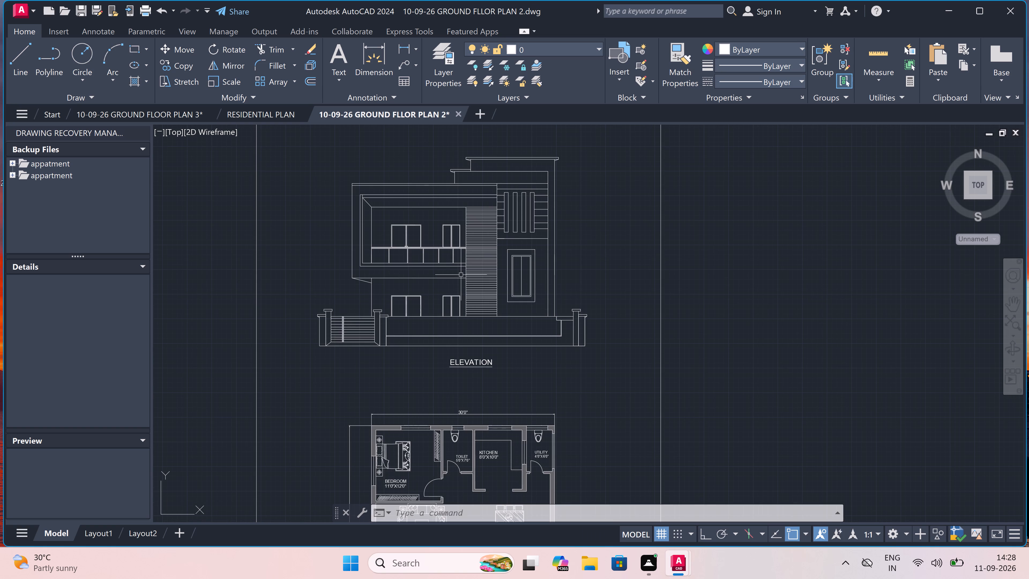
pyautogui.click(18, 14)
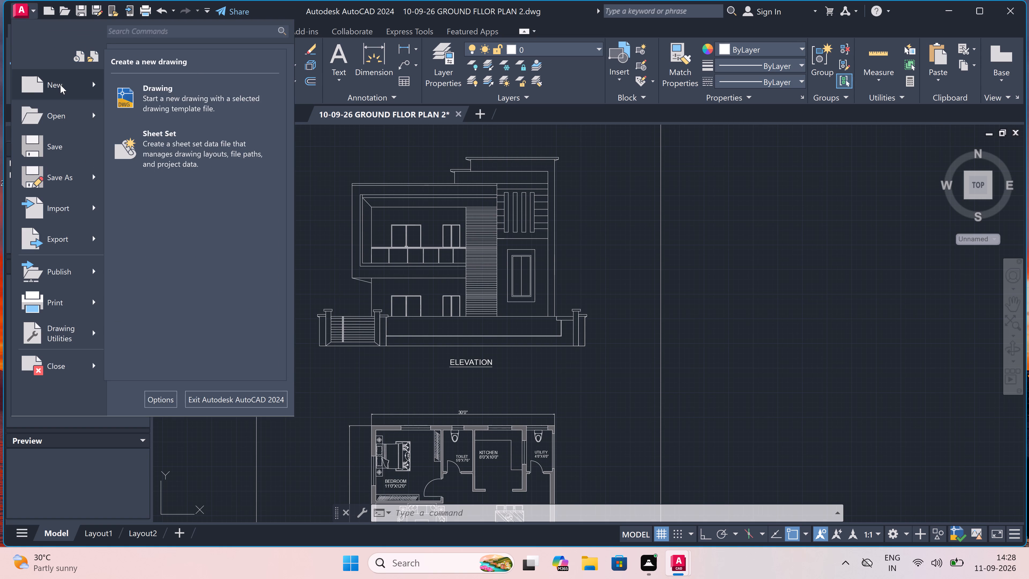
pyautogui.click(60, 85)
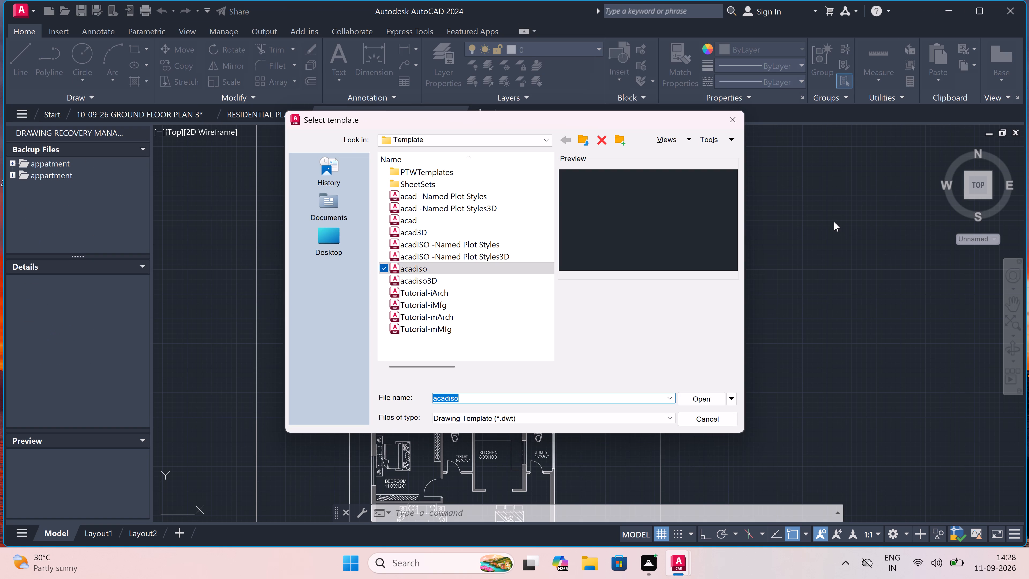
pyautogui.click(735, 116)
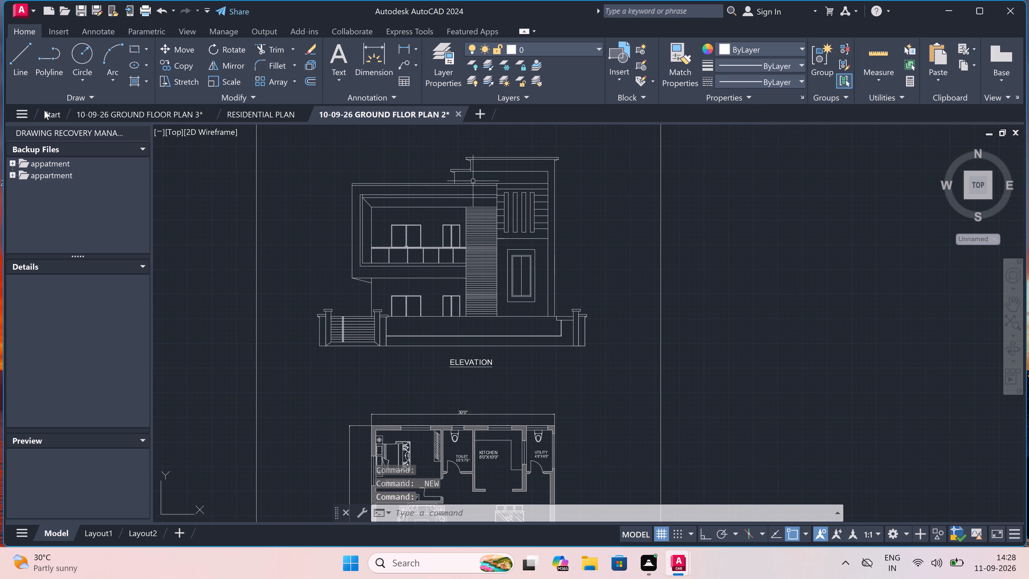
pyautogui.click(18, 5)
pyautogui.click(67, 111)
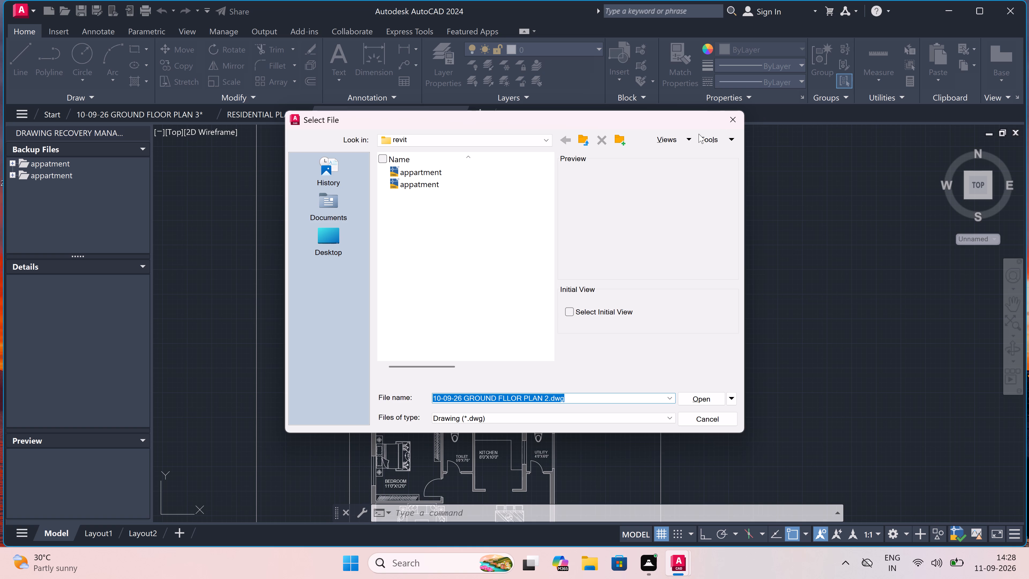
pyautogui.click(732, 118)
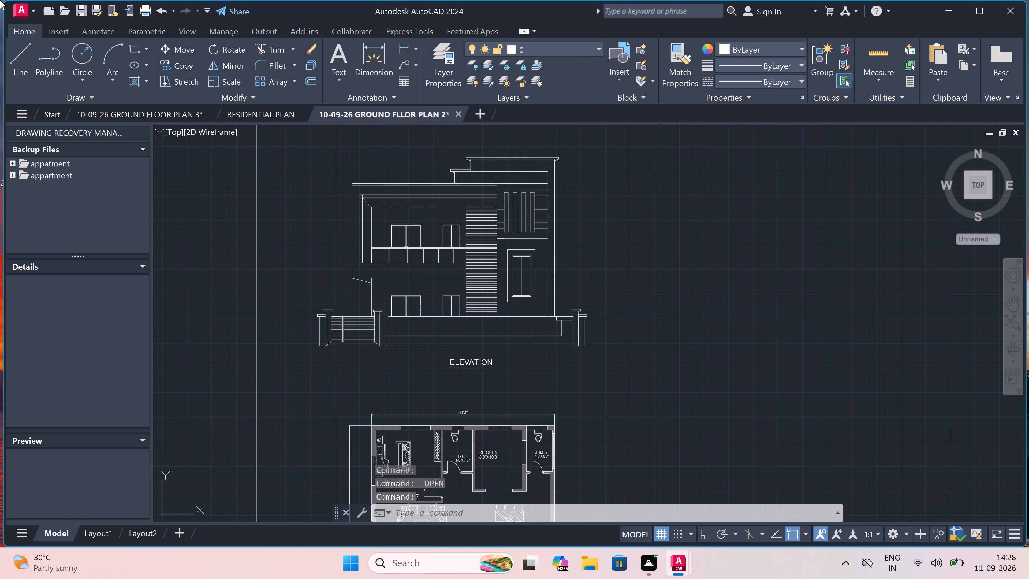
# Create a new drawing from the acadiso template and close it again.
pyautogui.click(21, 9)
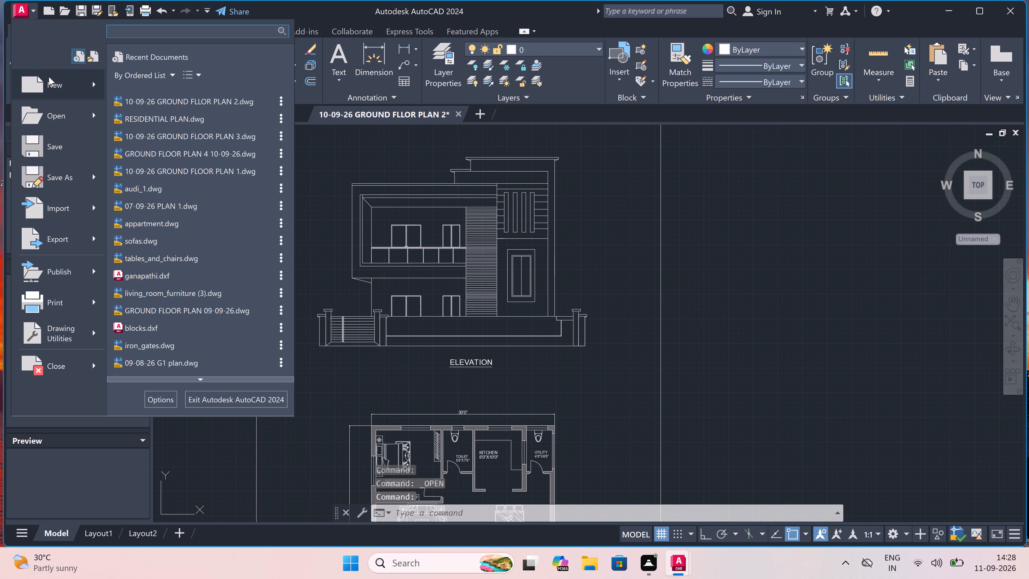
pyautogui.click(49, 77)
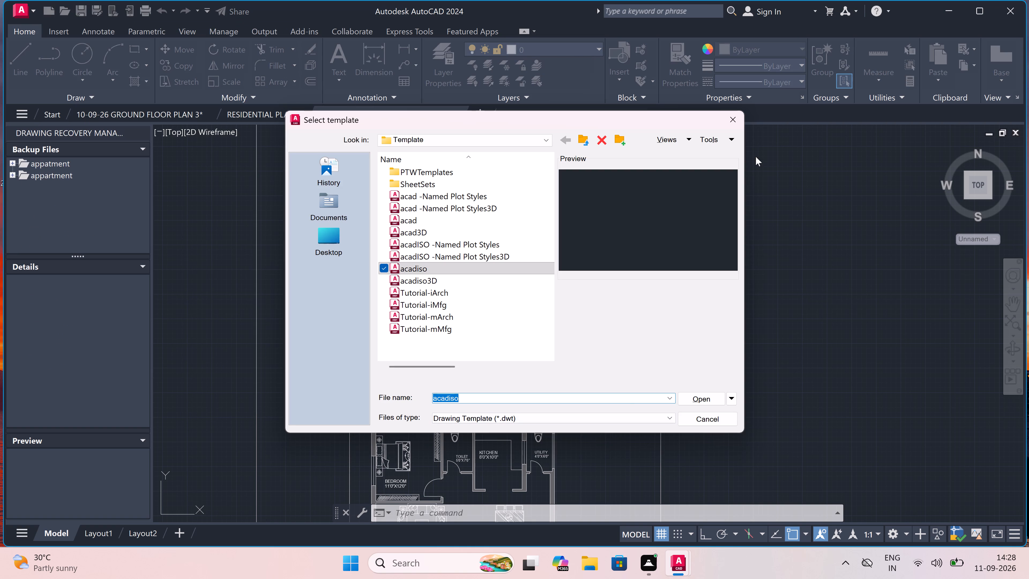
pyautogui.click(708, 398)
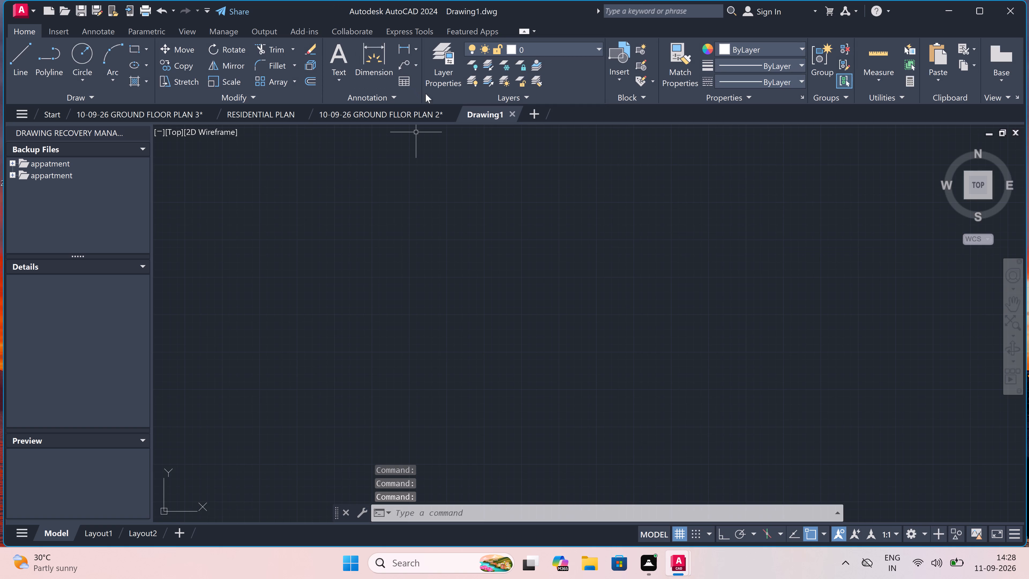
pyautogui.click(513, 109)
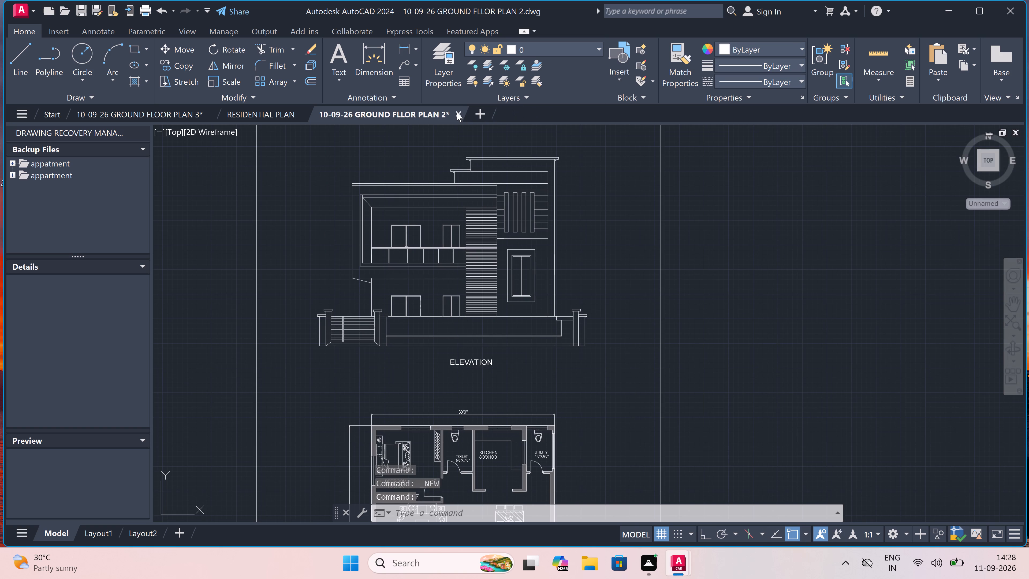
# Close all three open drawings, saving the changes to GROUND FLLOR PLAN 2 and GROUND FLOOR PLAN 3.
pyautogui.click(457, 112)
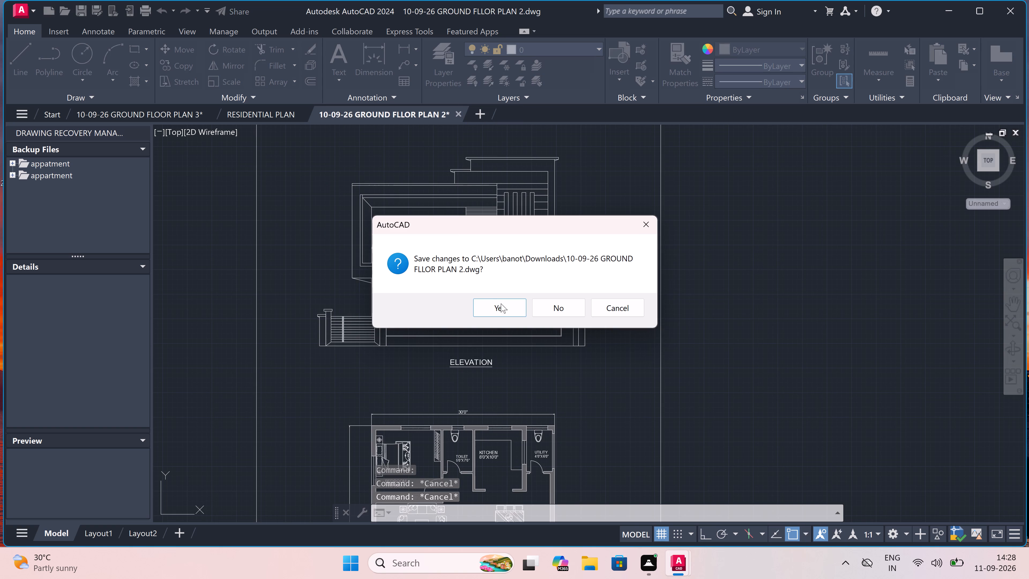
pyautogui.click(655, 221)
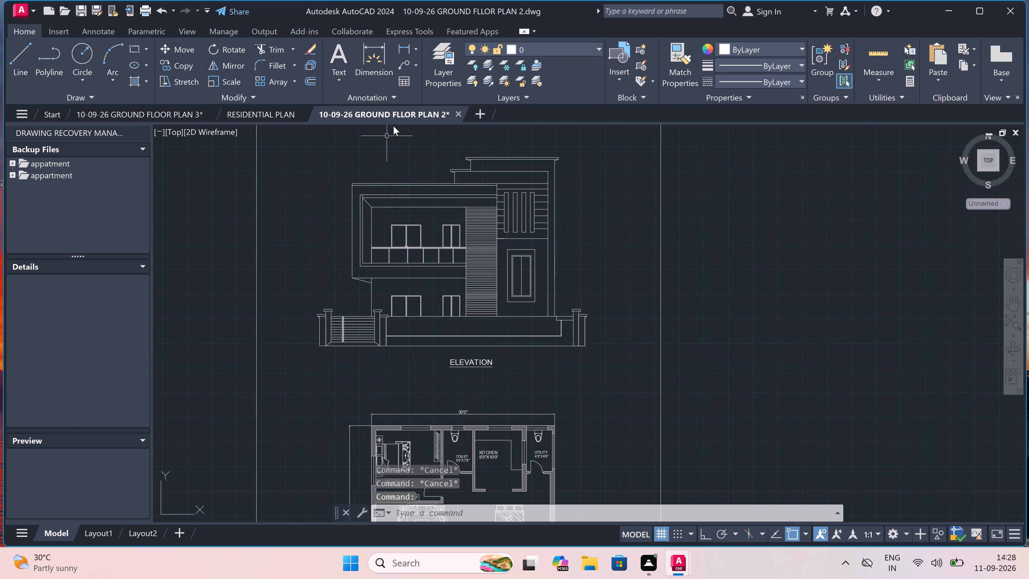
pyautogui.doubleClick(459, 111)
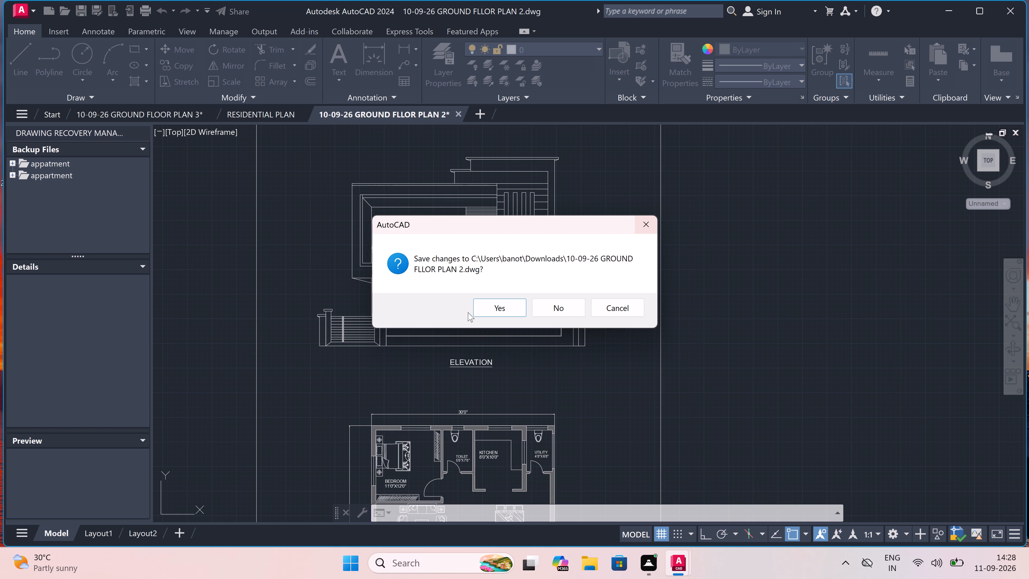
pyautogui.doubleClick(482, 313)
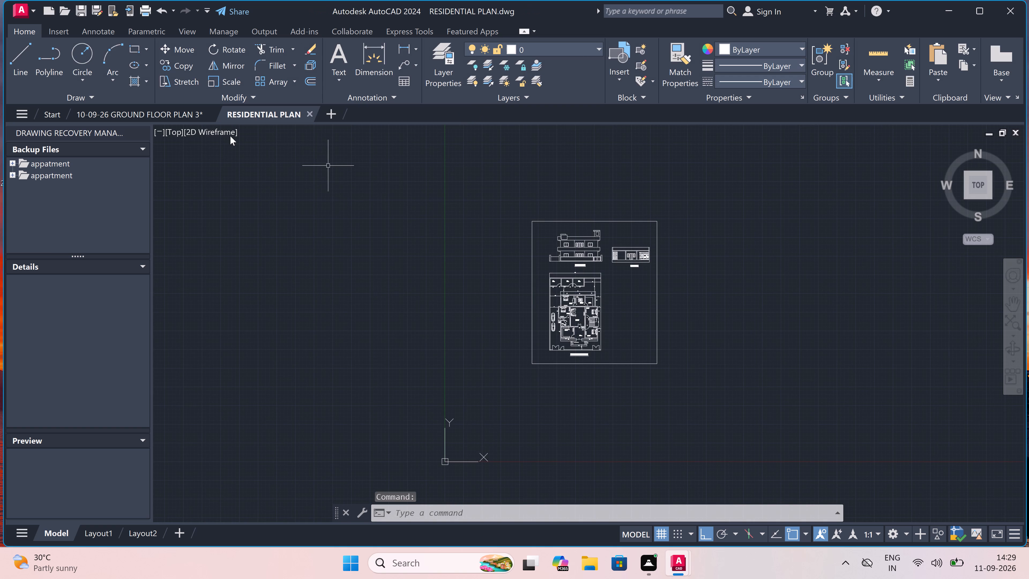
pyautogui.doubleClick(306, 109)
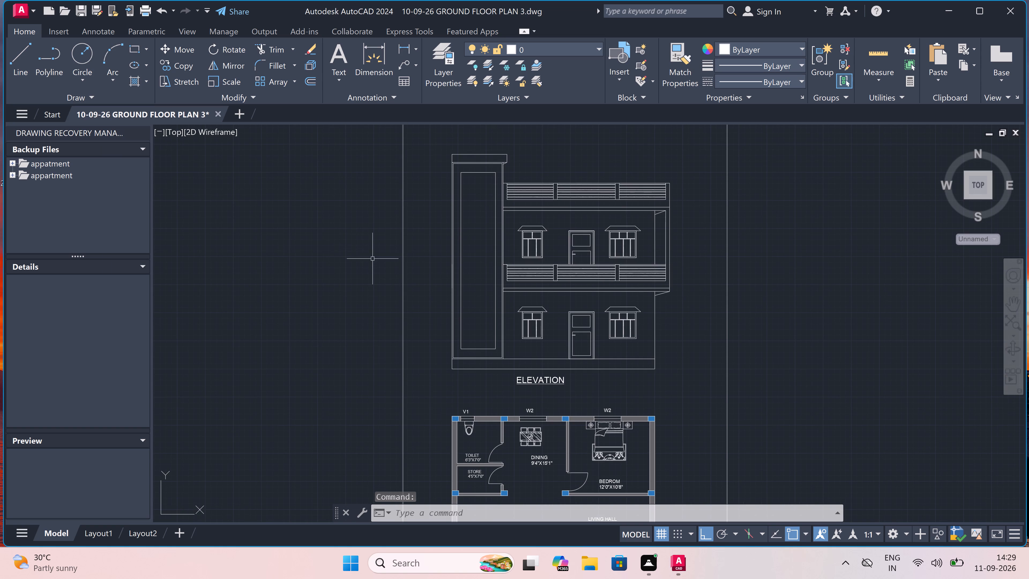
pyautogui.doubleClick(221, 109)
pyautogui.click(515, 310)
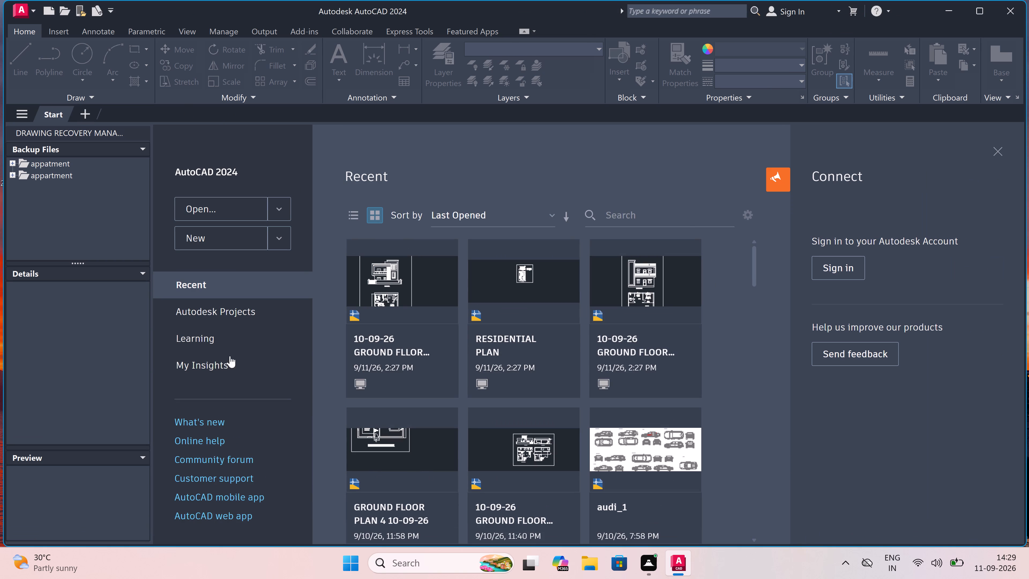
# Start a new blank drawing from the start page and minimise the program window.
pyautogui.doubleClick(242, 230)
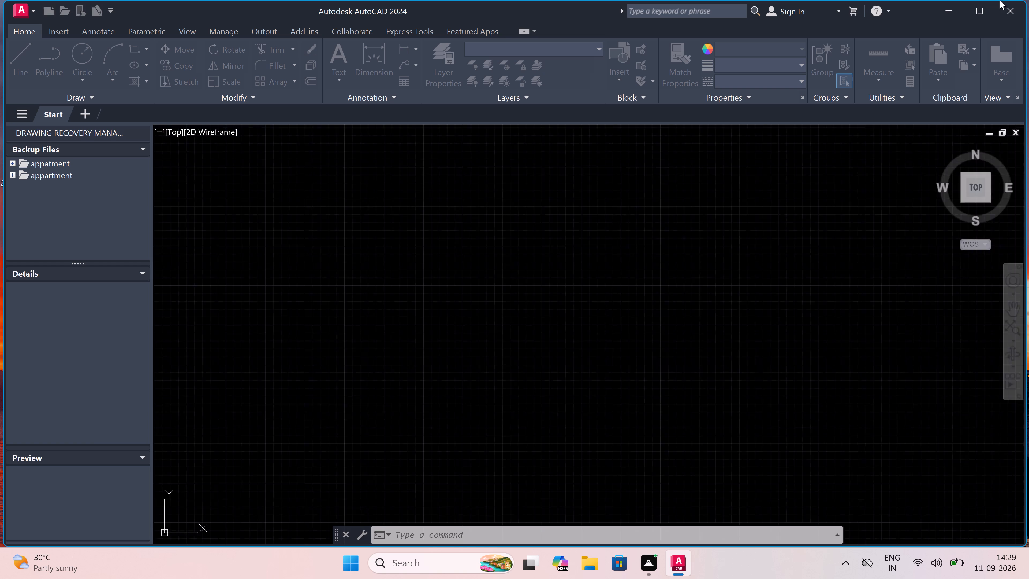
pyautogui.click(951, 10)
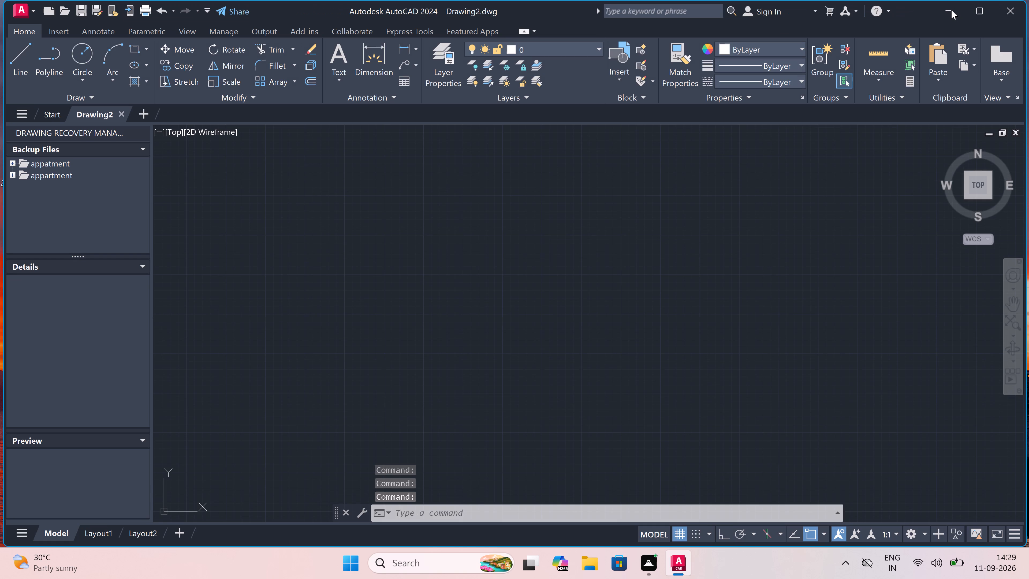
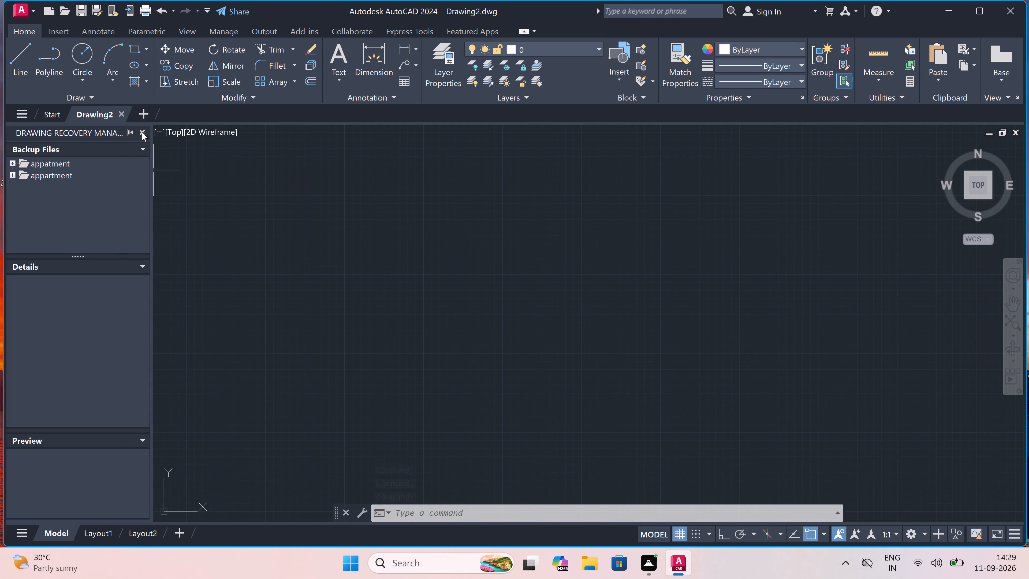
# Close the Drawing Recovery Manager palette.
pyautogui.click(142, 131)
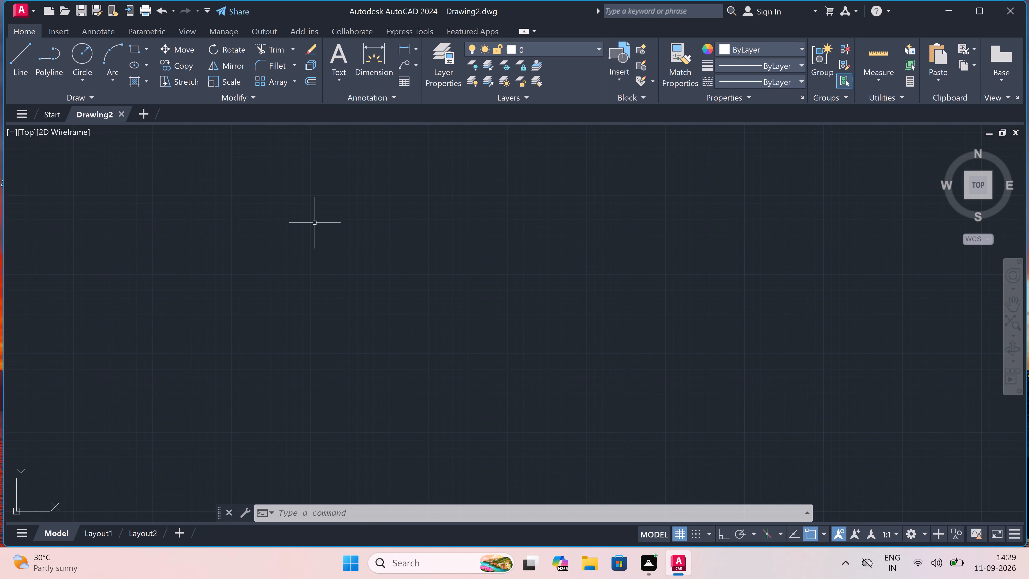
# Set the drawing units to Engineering length with 0'-0" precision and Inches as the insertion scale.
pyautogui.write('un')
pyautogui.press('space')
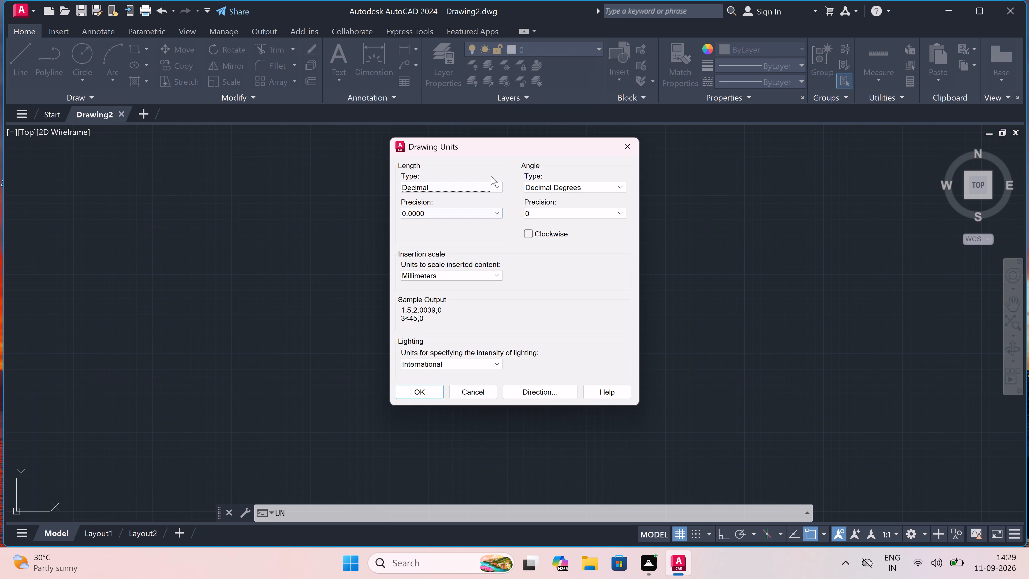
pyautogui.click(482, 182)
pyautogui.click(478, 191)
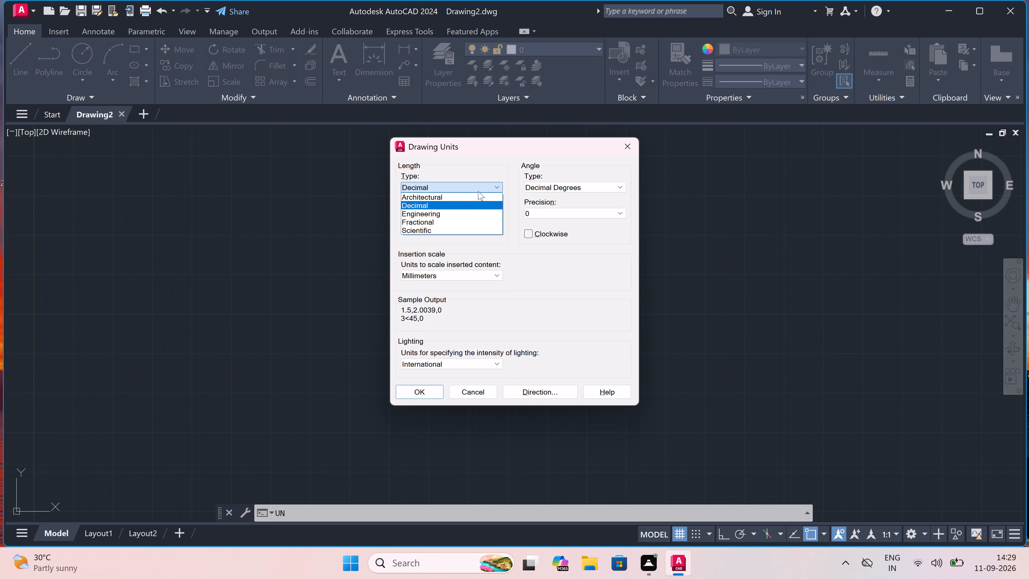
pyautogui.click(470, 211)
pyautogui.click(459, 214)
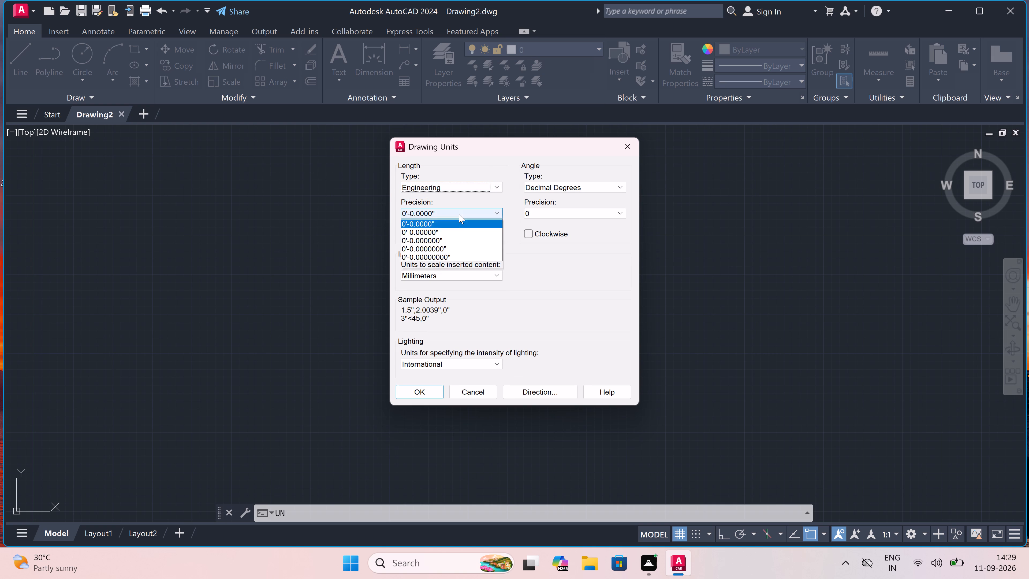
pyautogui.click(446, 221)
pyautogui.click(436, 276)
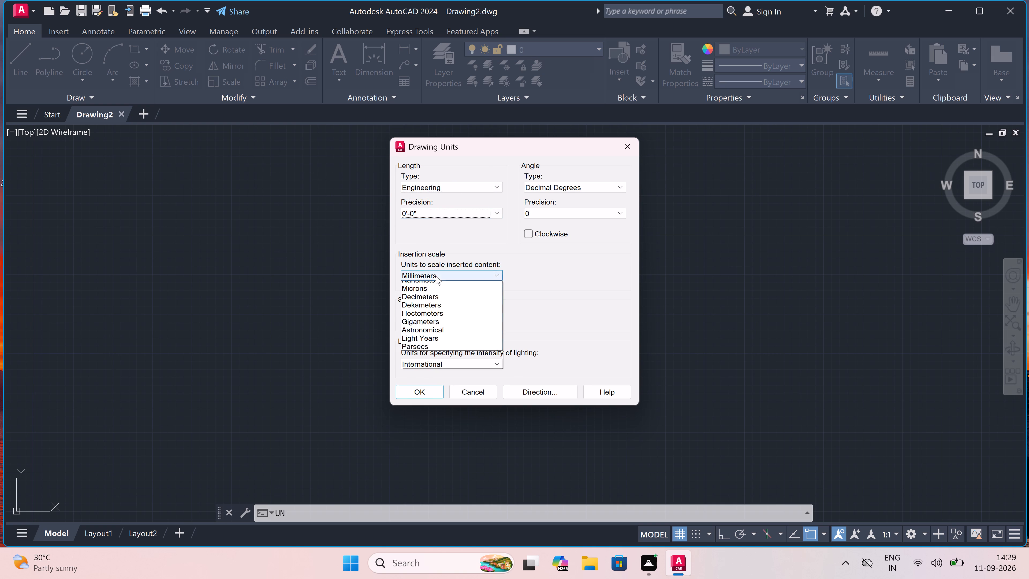
pyautogui.click(427, 294)
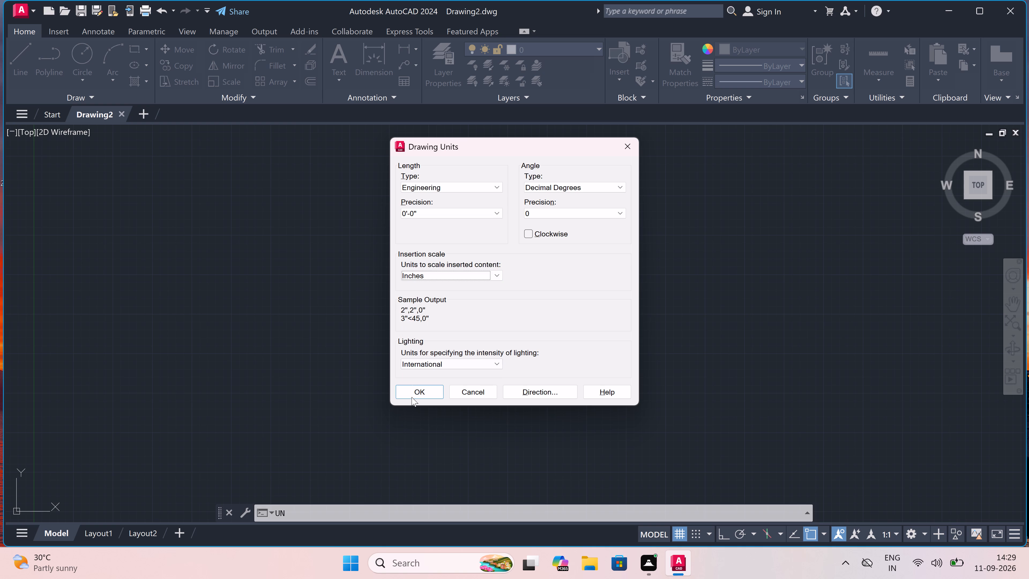
pyautogui.click(410, 390)
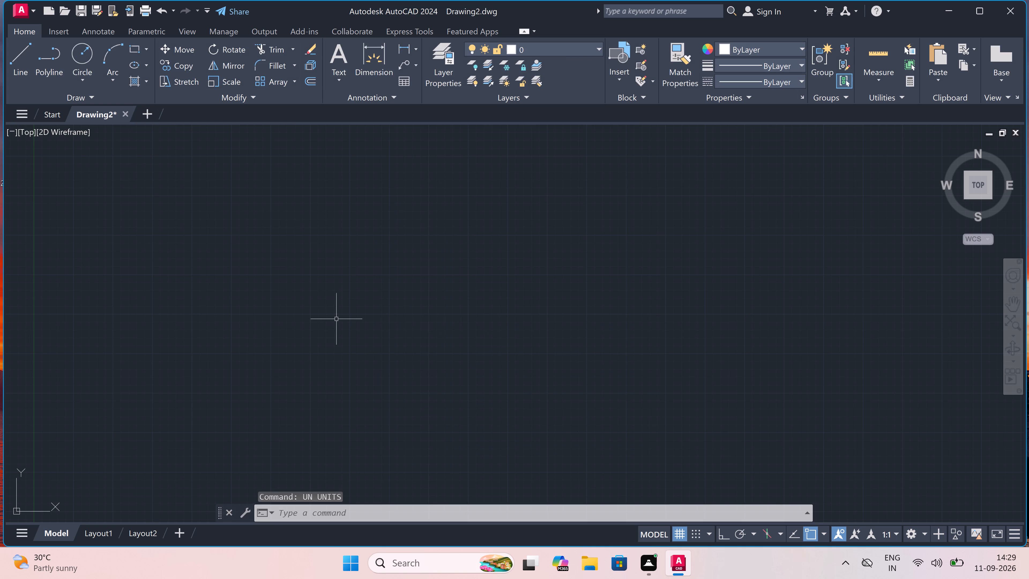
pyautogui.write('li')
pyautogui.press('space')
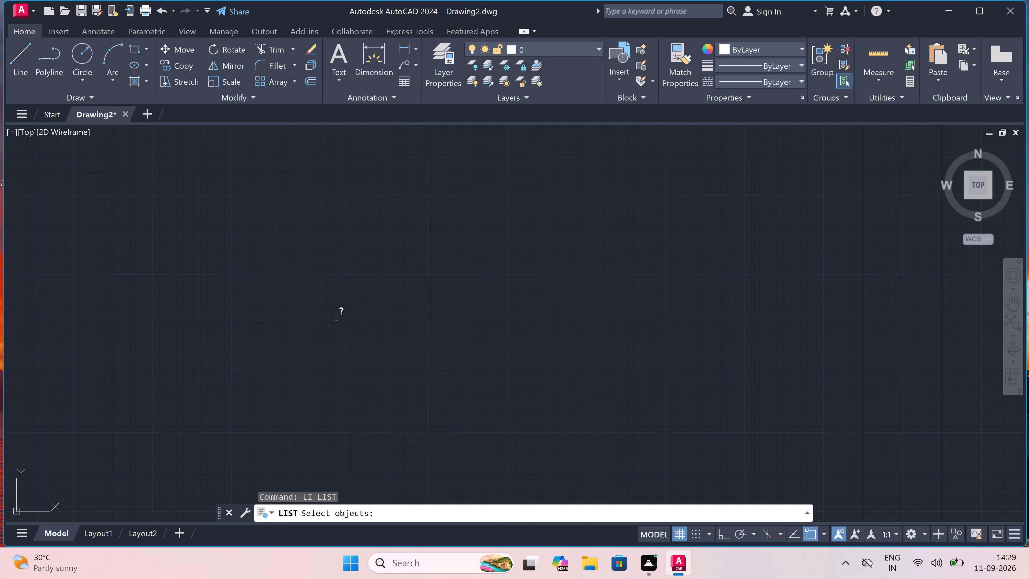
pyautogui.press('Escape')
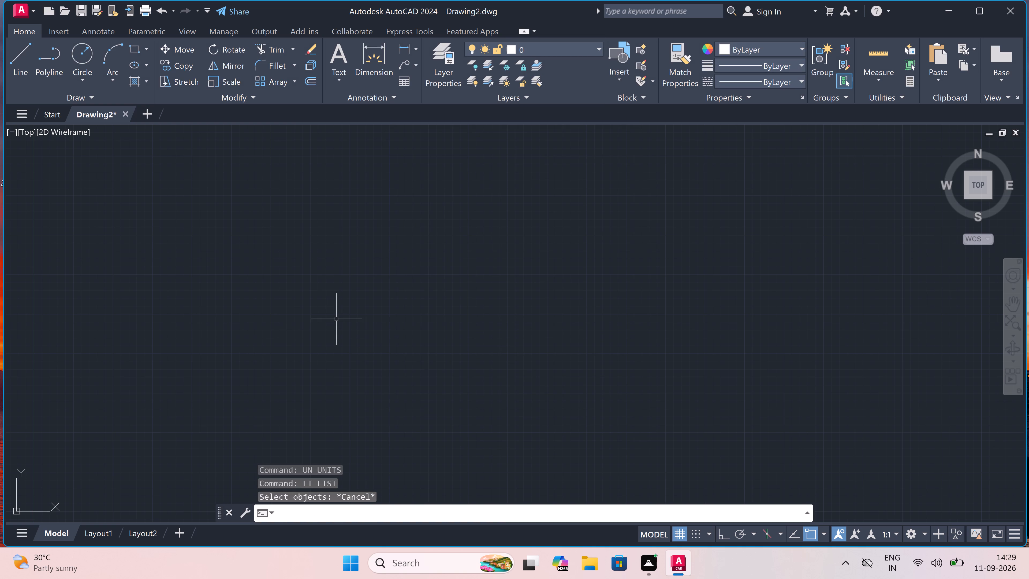
# Draw a vertical and a horizontal construction line through one common point in the upper-left drawing area, with Ortho on.
pyautogui.write('xl')
pyautogui.press('space')
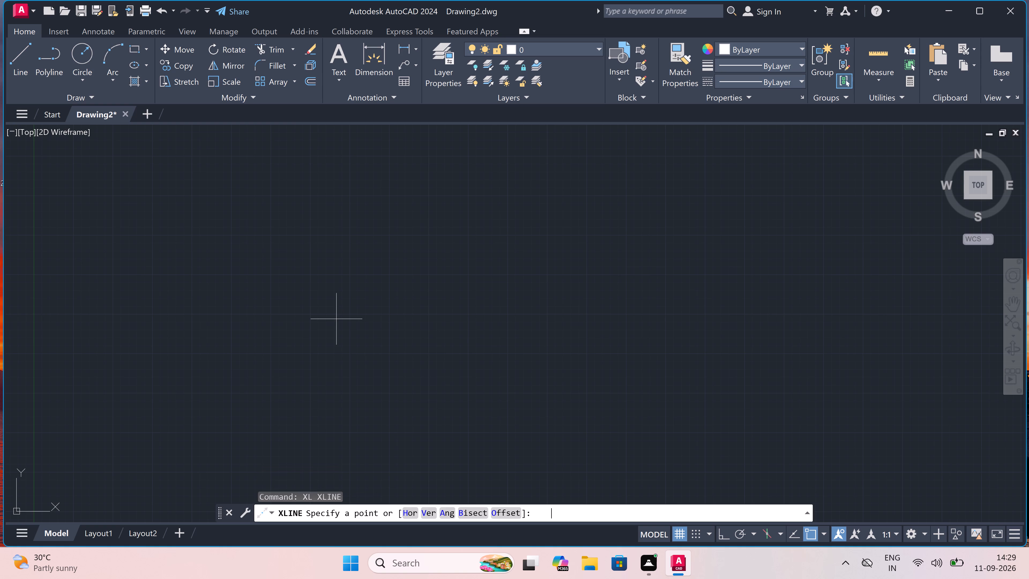
pyautogui.click(282, 188)
pyautogui.press('F8')
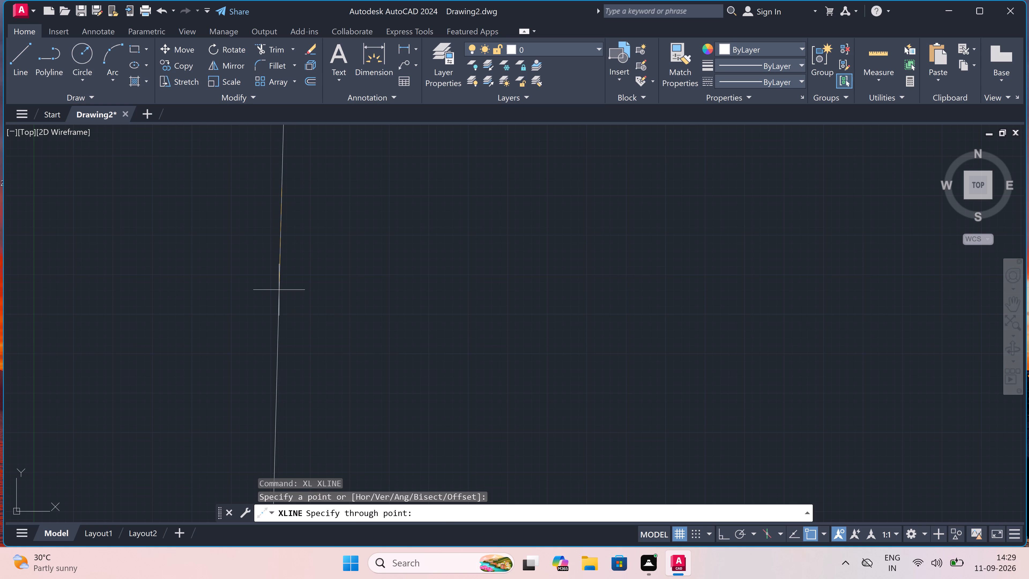
pyautogui.click(289, 340)
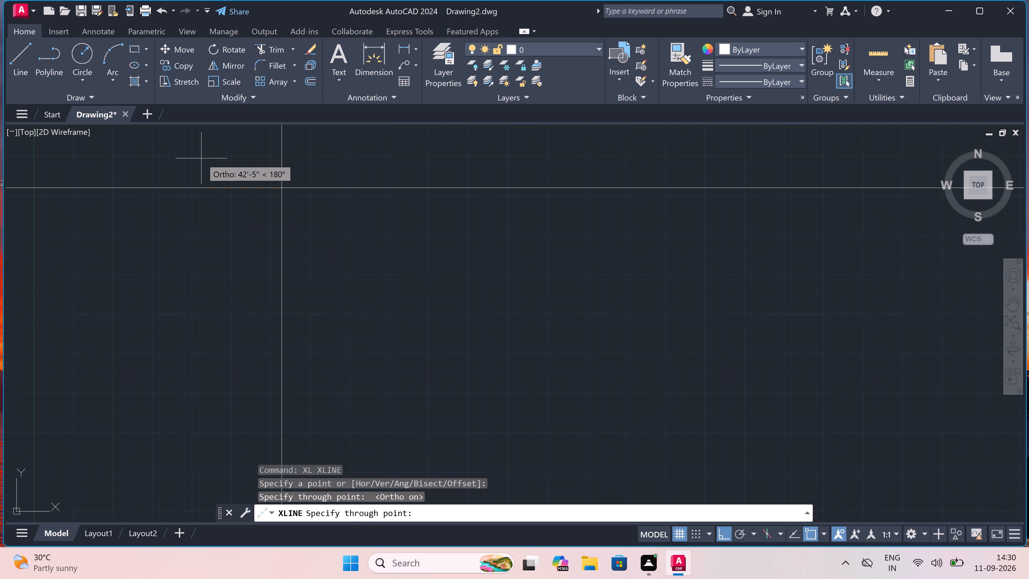
pyautogui.click(201, 158)
pyautogui.press('Escape')
# Trim the construction lines above and to the left of their intersection, leaving a single top-left outer corner.
pyautogui.write('tr')
pyautogui.press('space')
pyautogui.click(309, 161)
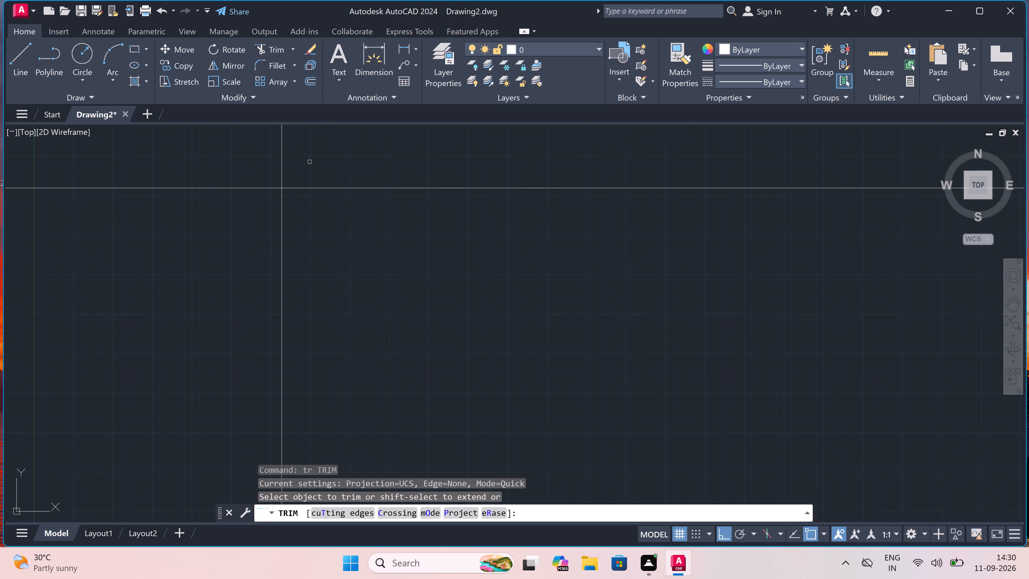
pyautogui.click(195, 162)
pyautogui.moveTo(195, 162); pyautogui.dragTo(199, 211)
pyautogui.moveTo(192, 257); pyautogui.dragTo(192, 254)
pyautogui.click(207, 161)
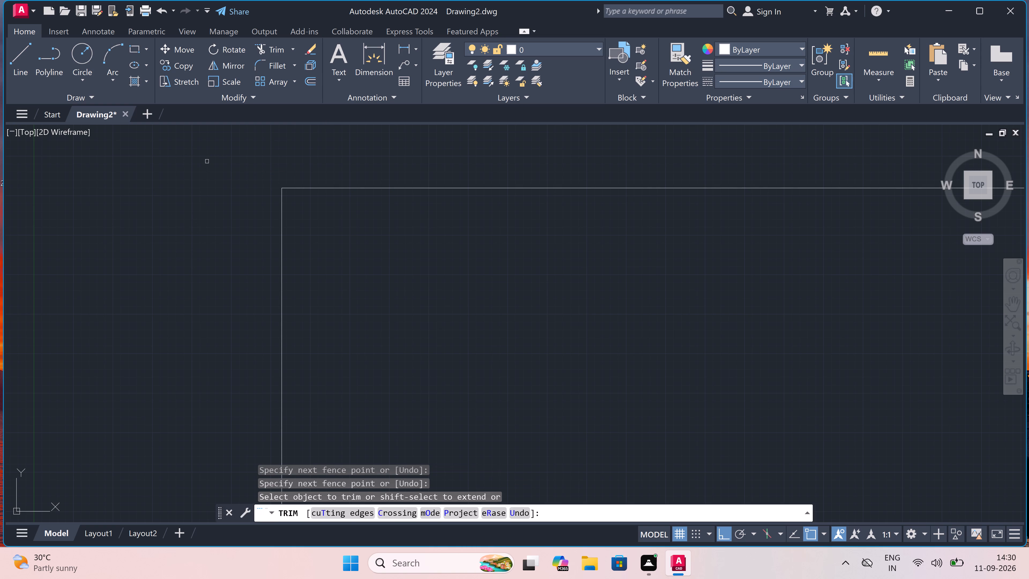
pyautogui.press('Escape')
# Offset the top horizontal line and the left vertical line 9" inward for the outer wall thickness.
pyautogui.scroll(2, 284, 153)
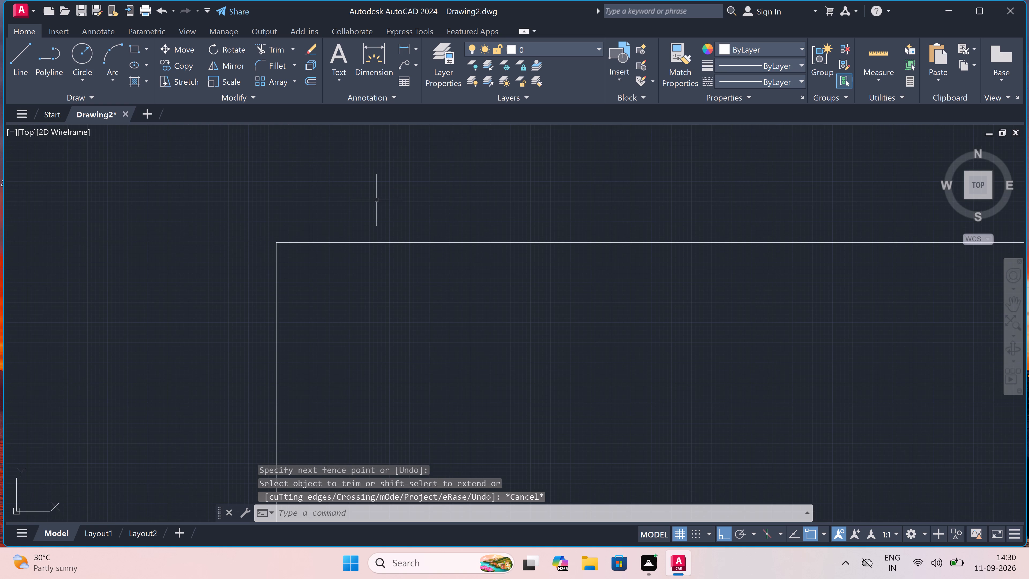
pyautogui.write('o')
pyautogui.press('space')
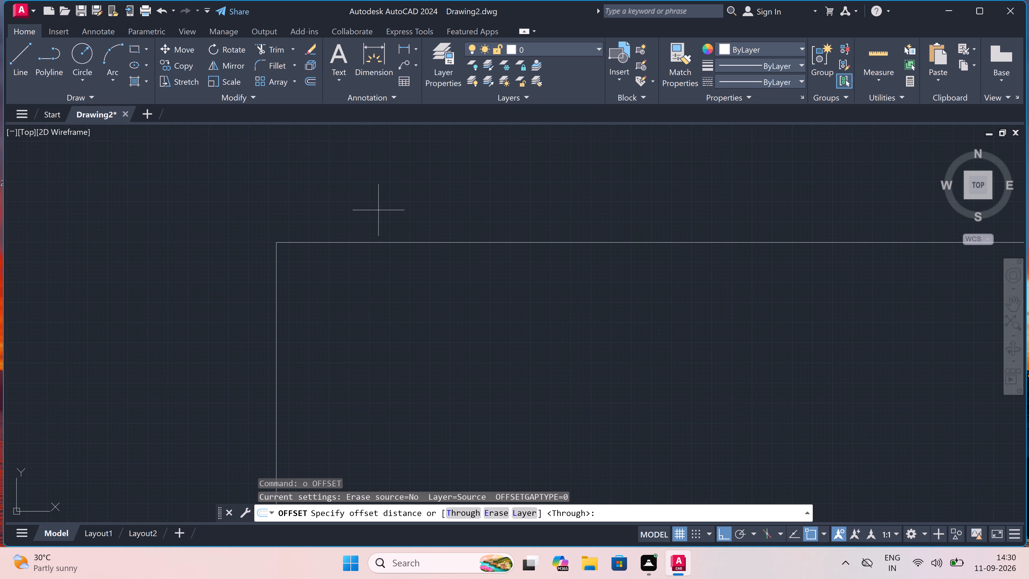
pyautogui.doubleClick(376, 242)
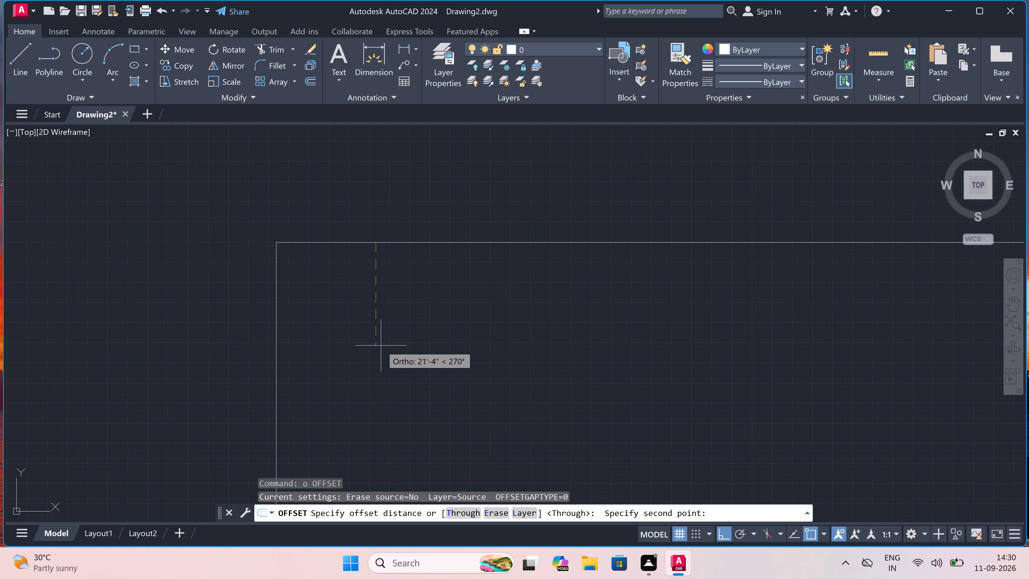
pyautogui.write('9"')
pyautogui.press('space')
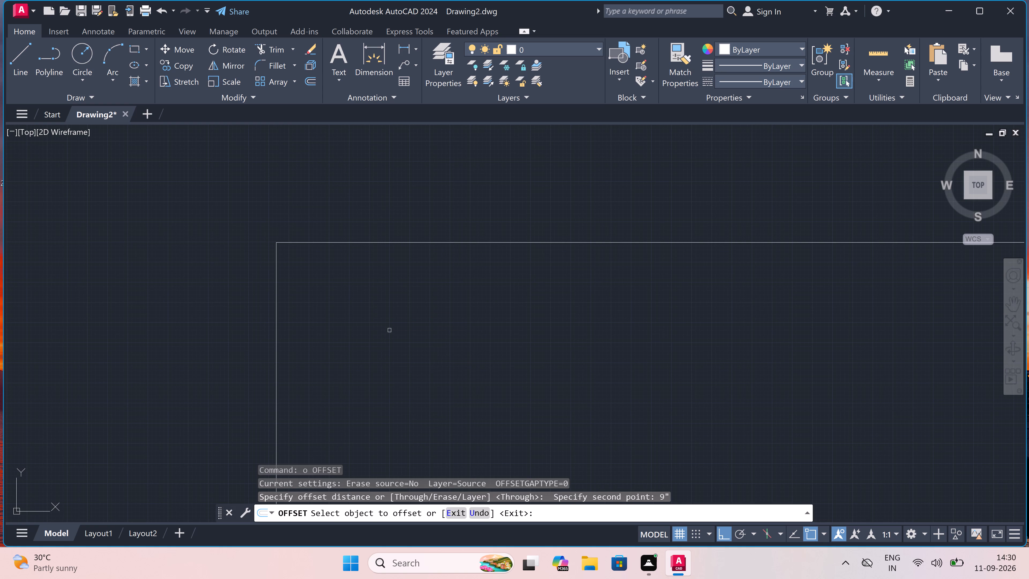
pyautogui.click(382, 243)
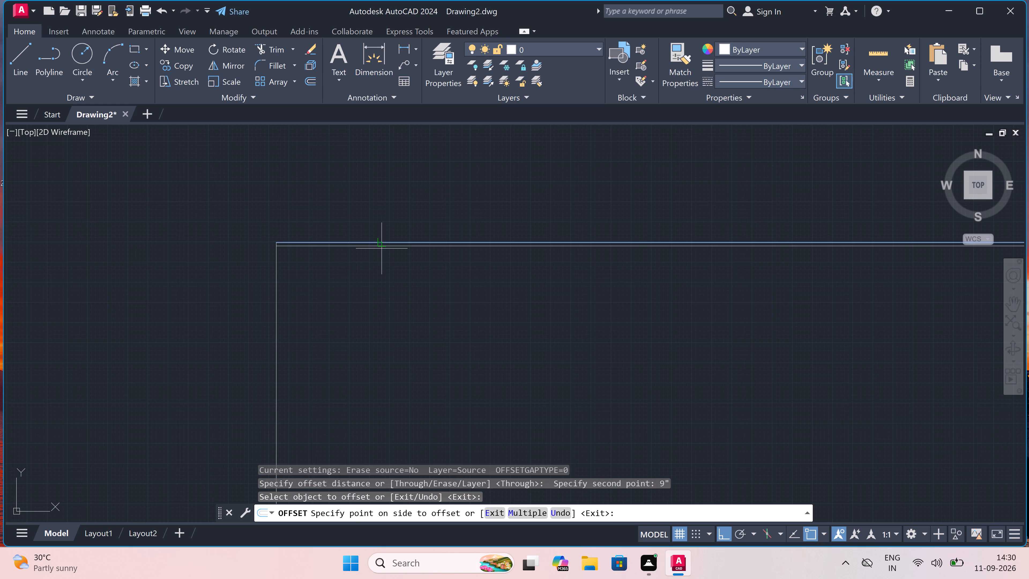
pyautogui.click(376, 283)
pyautogui.scroll(3, 282, 238)
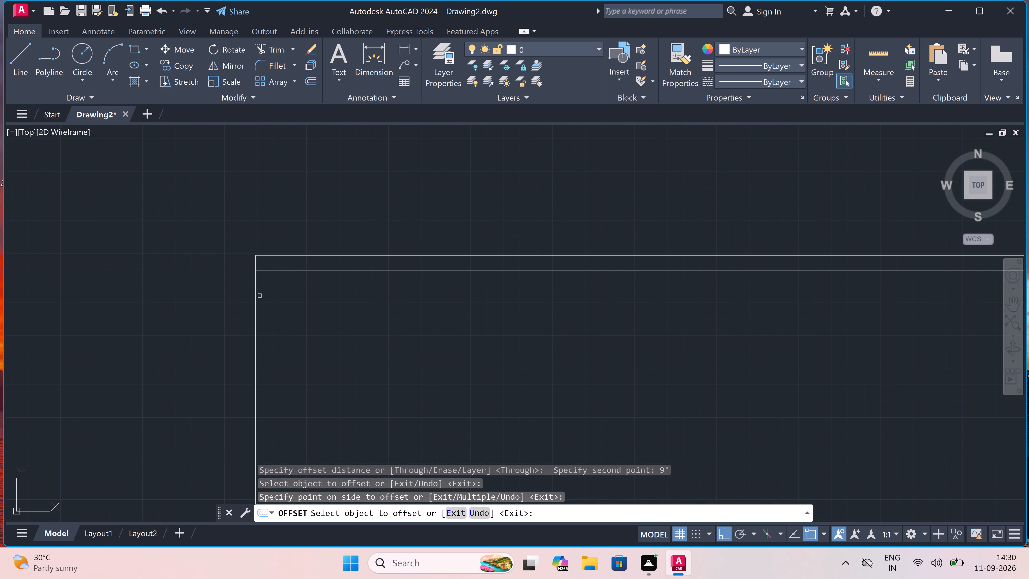
pyautogui.moveTo(255, 291); pyautogui.dragTo(260, 291)
pyautogui.click(282, 294)
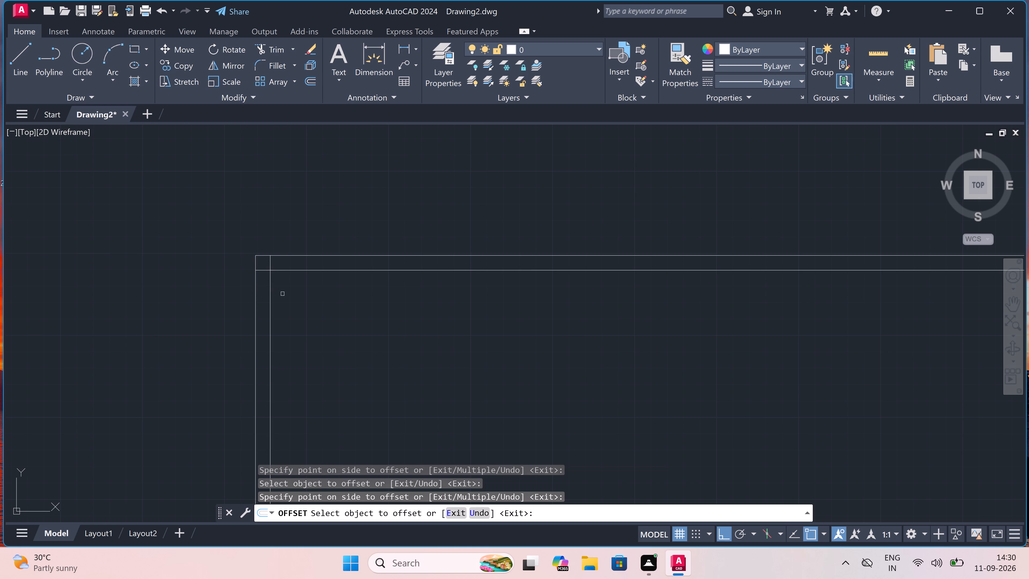
pyautogui.press('Escape')
# Trim the overlapping ends of the two inner wall lines into a clean inner corner.
pyautogui.press('t')
pyautogui.press('r')
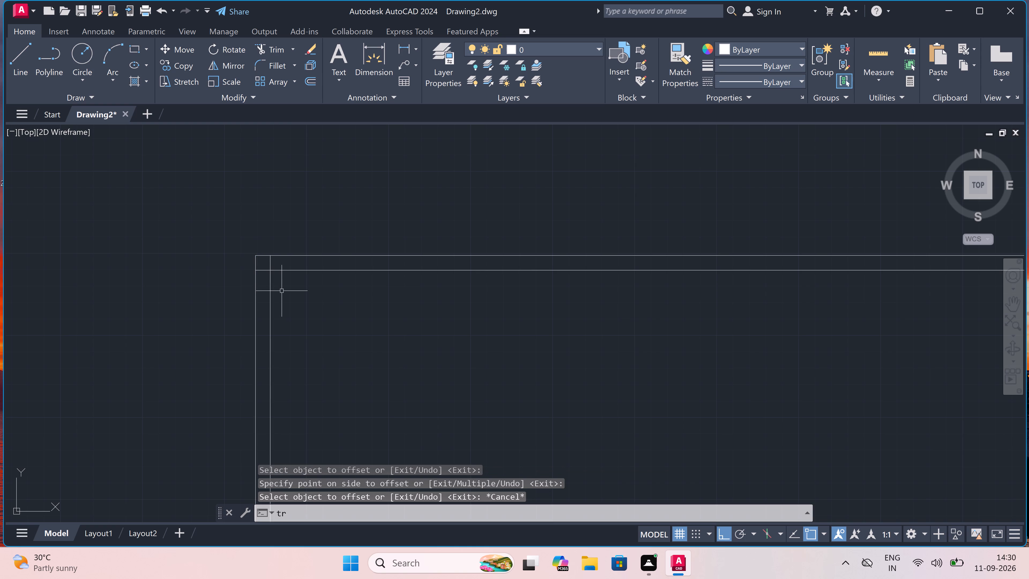
pyautogui.press('space')
pyautogui.scroll(4, 263, 257)
pyautogui.moveTo(283, 265); pyautogui.dragTo(303, 271)
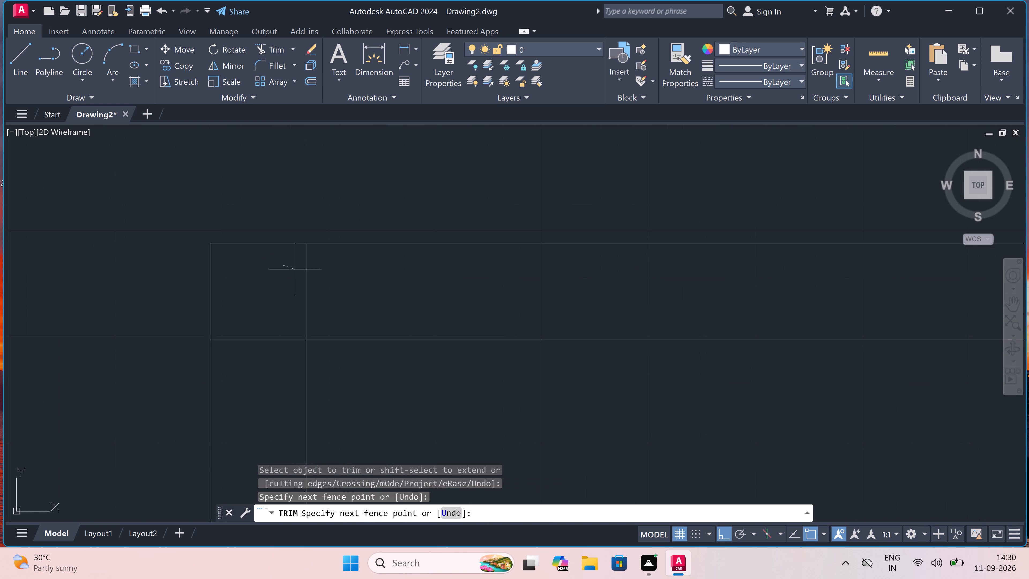
pyautogui.click(342, 277)
pyautogui.click(274, 270)
pyautogui.moveTo(272, 279); pyautogui.dragTo(272, 302)
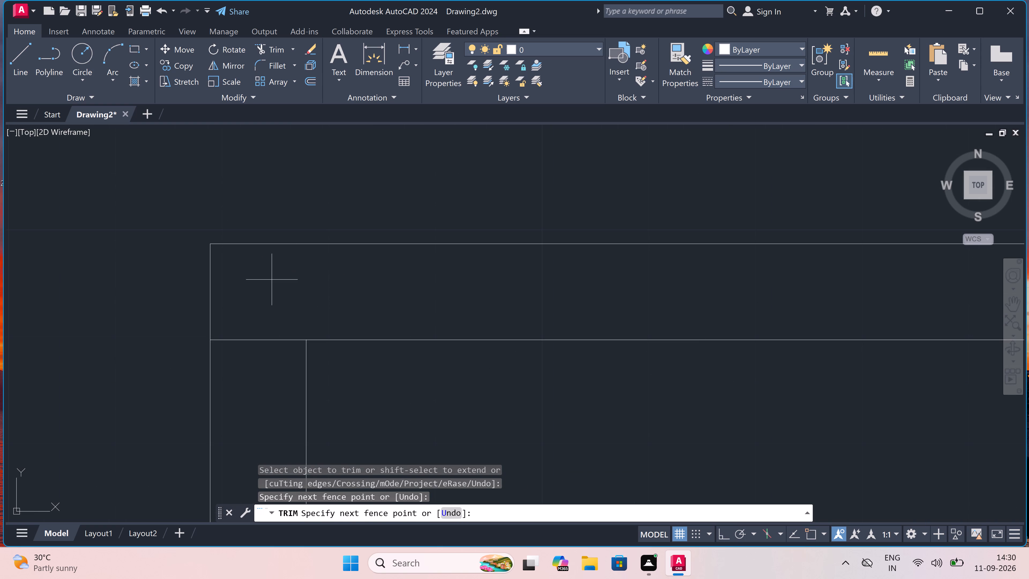
pyautogui.click(250, 386)
pyautogui.press('Escape')
# Offset the inner line of the top wall 11' downward to set the room depth.
pyautogui.scroll(-2, 263, 326)
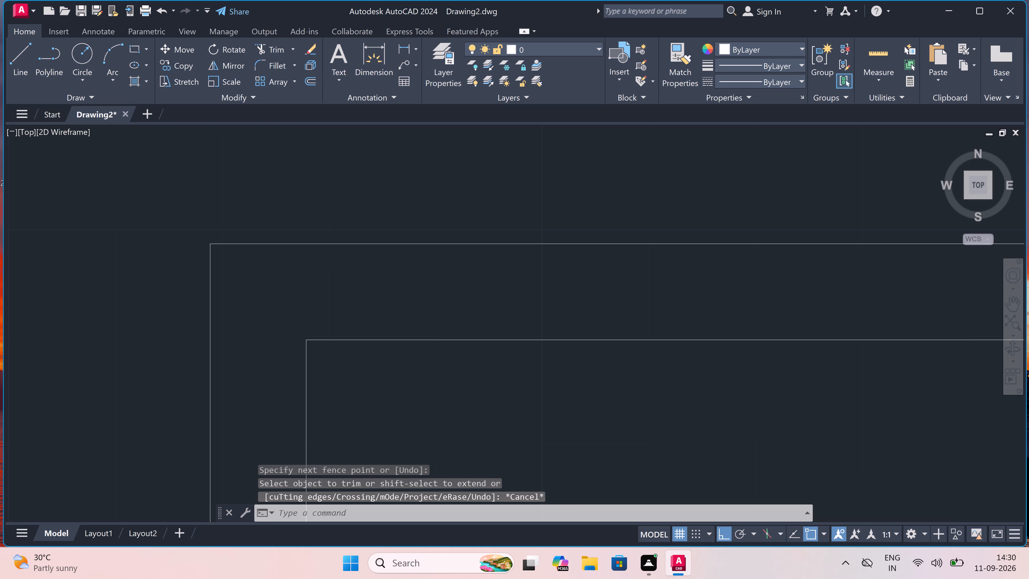
pyautogui.scroll(-3, 263, 326)
pyautogui.scroll(2, 308, 348)
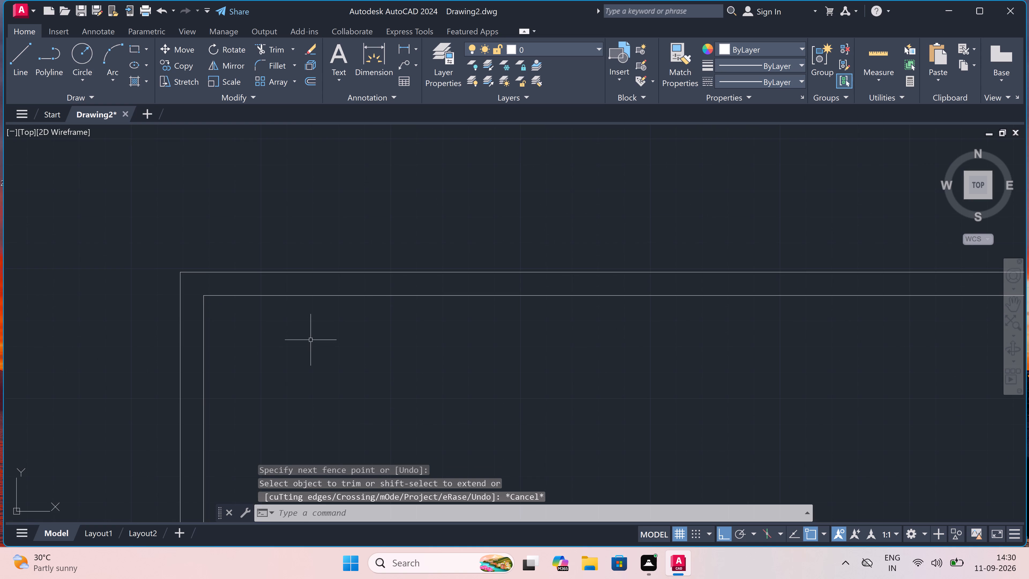
pyautogui.write('o')
pyautogui.press('space')
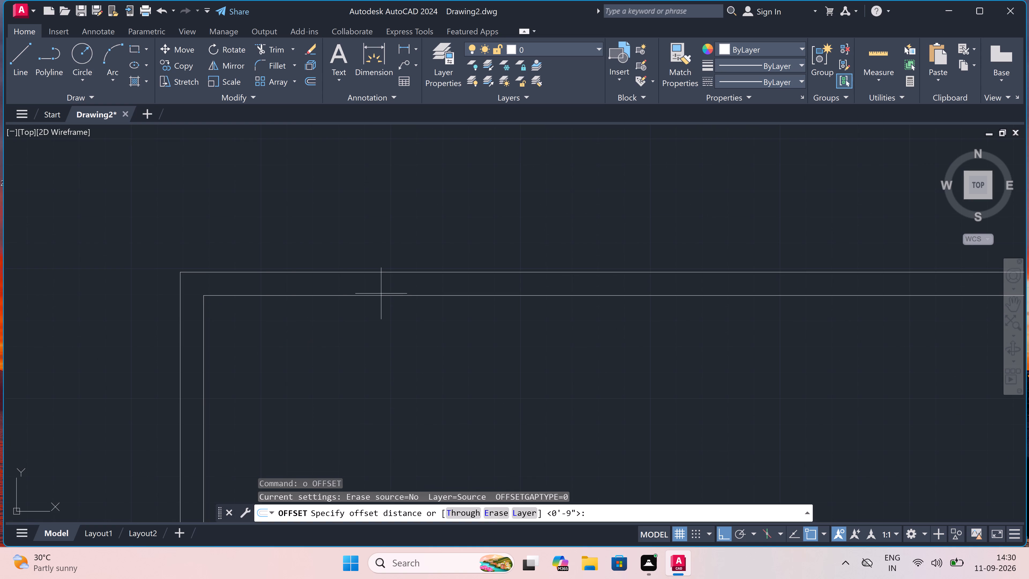
pyautogui.click(390, 294)
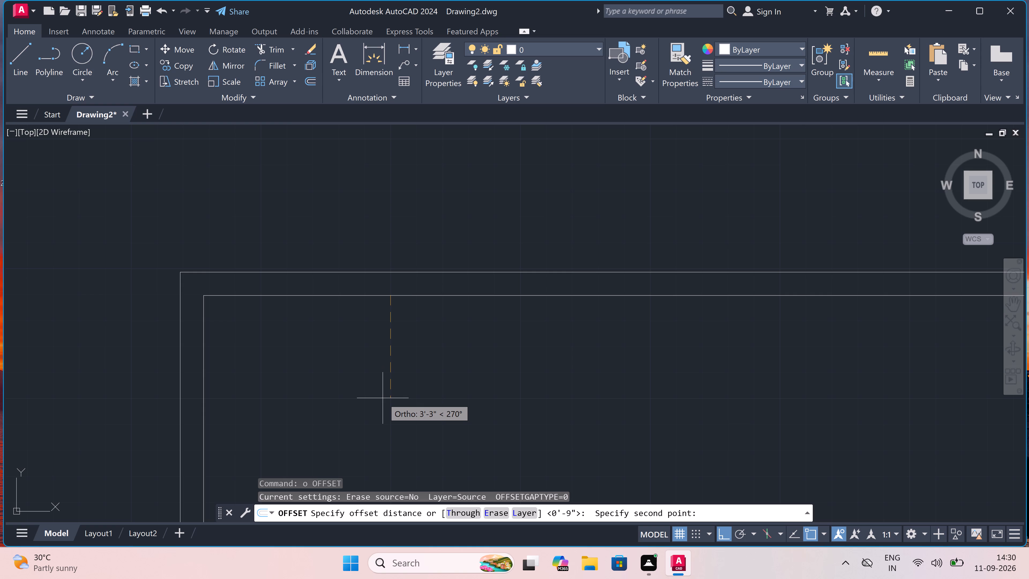
pyautogui.write('11')
pyautogui.press("'")
pyautogui.press('space')
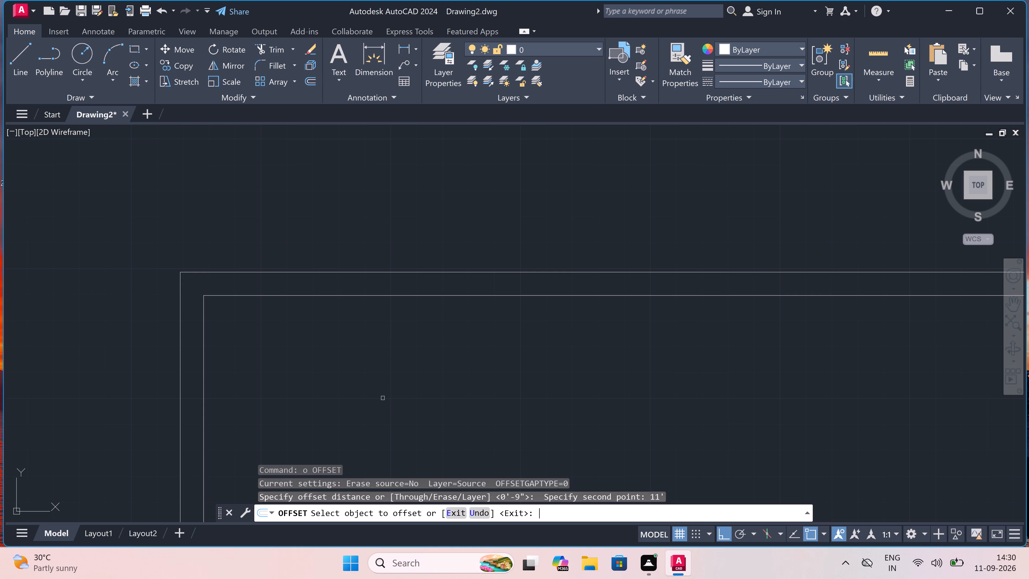
pyautogui.click(368, 295)
pyautogui.click(358, 359)
pyautogui.scroll(-6, 358, 352)
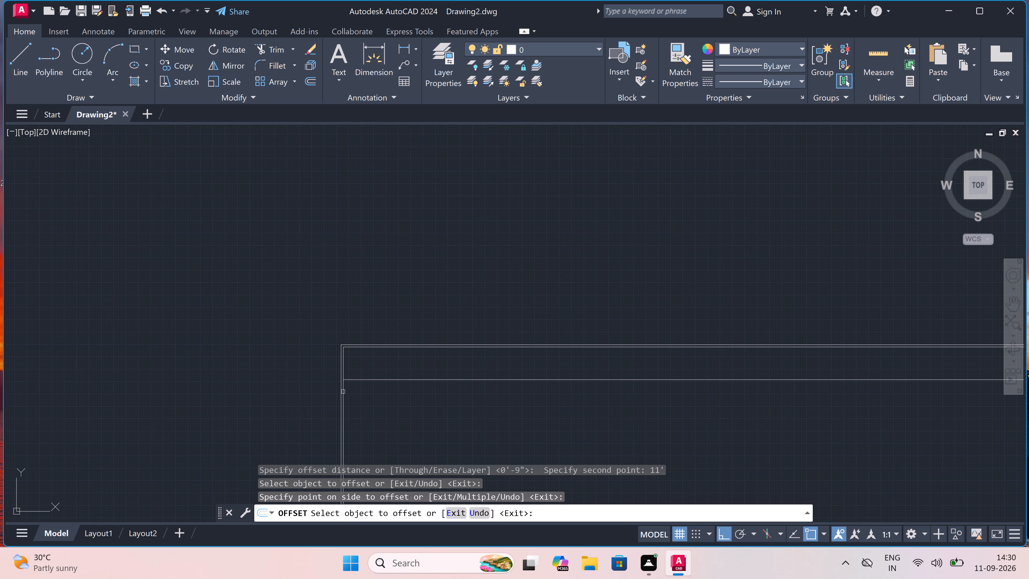
pyautogui.scroll(5, 356, 375)
pyautogui.scroll(-2, 356, 375)
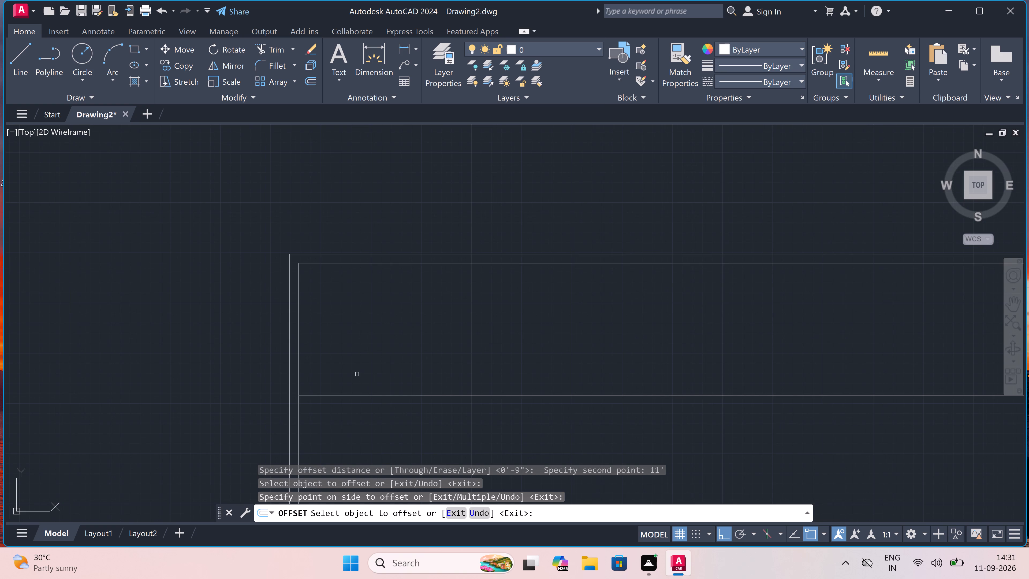
pyautogui.press('Escape')
# Offset the horizontal line 11' below the top wall another 4.5" downward for the partition thickness.
pyautogui.write('o')
pyautogui.press('space')
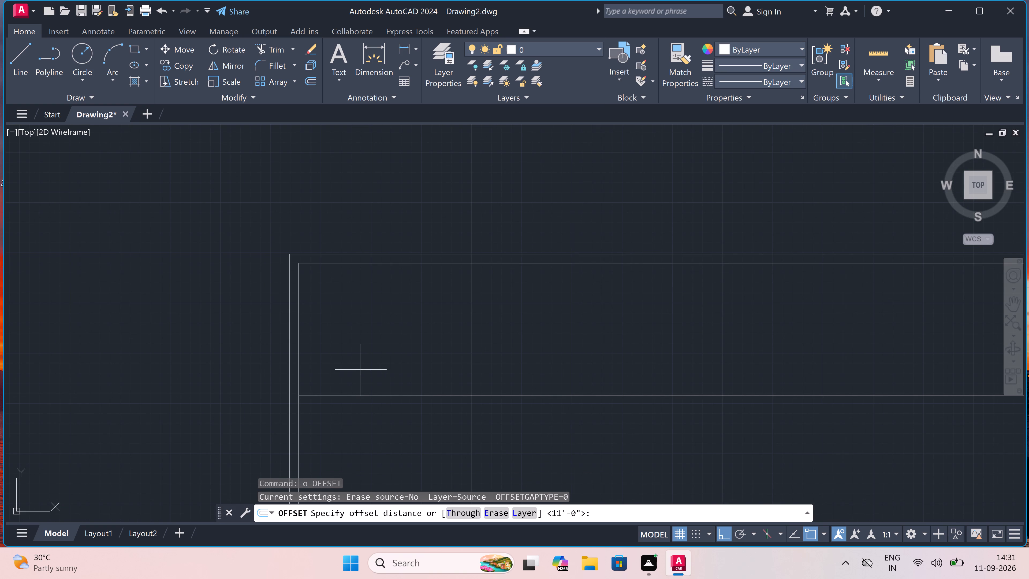
pyautogui.click(367, 391)
pyautogui.moveTo(367, 397); pyautogui.dragTo(369, 401)
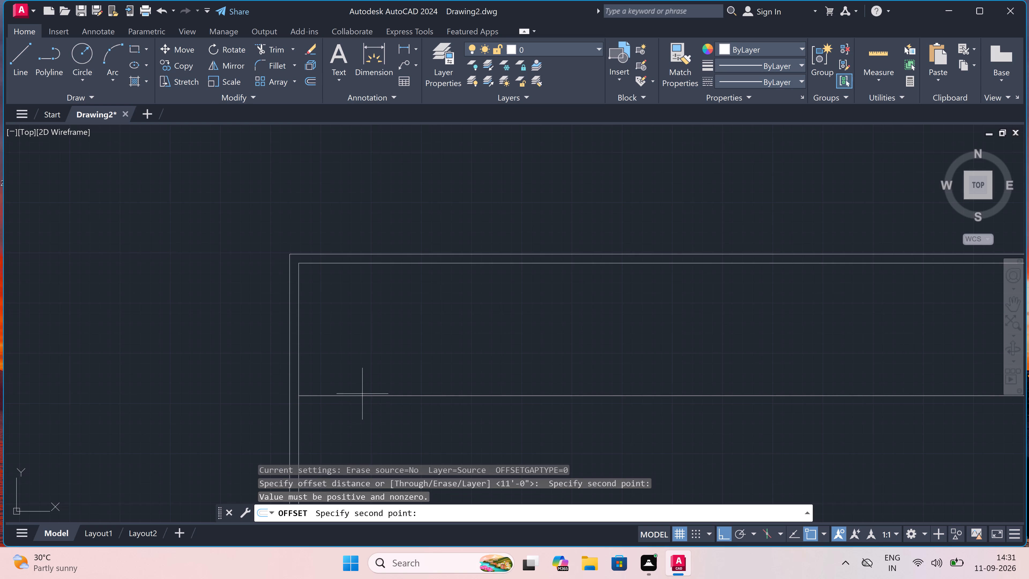
pyautogui.moveTo(360, 395); pyautogui.dragTo(368, 435)
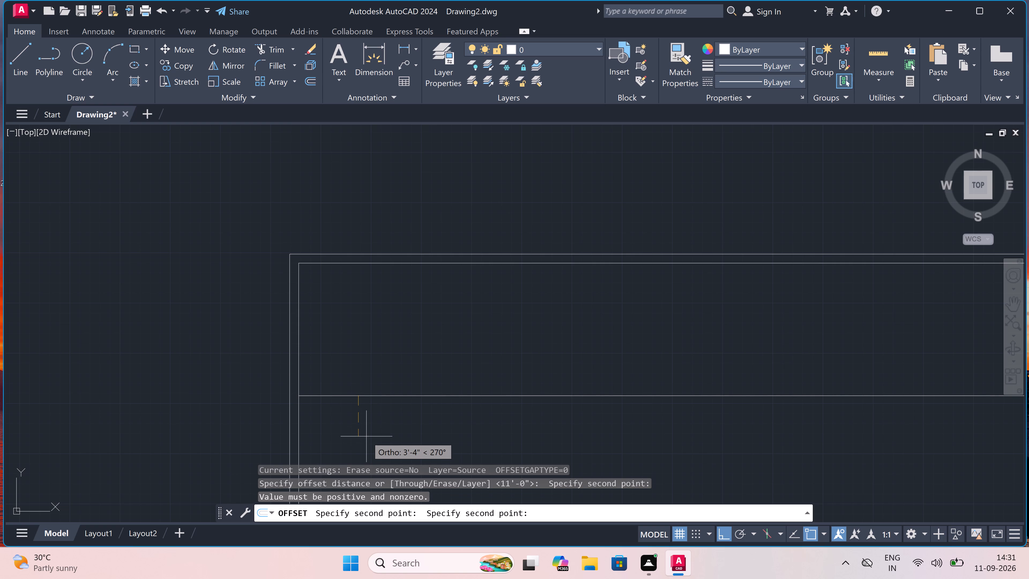
pyautogui.write('4.5')
pyautogui.write('"')
pyautogui.press('space')
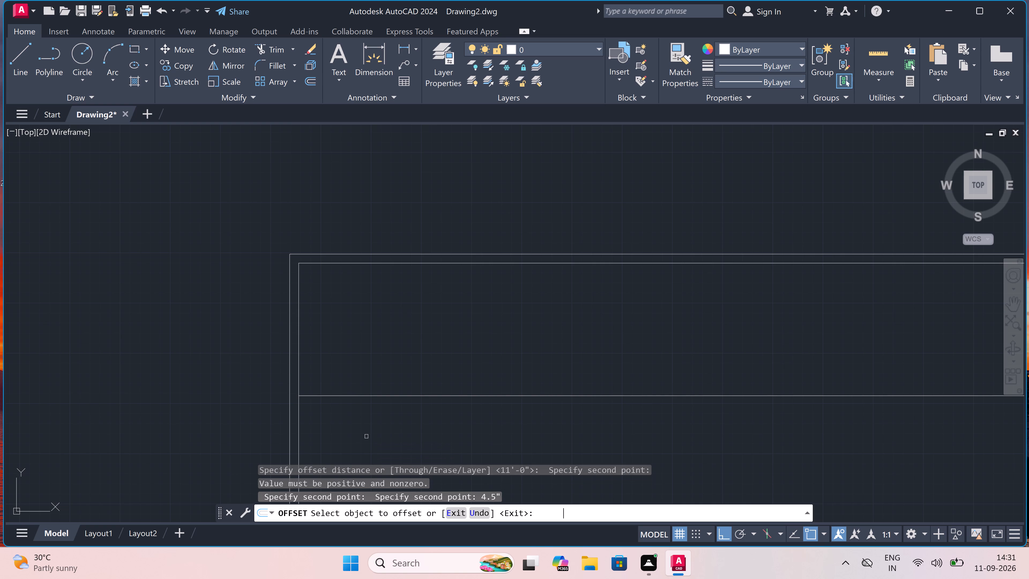
pyautogui.doubleClick(346, 396)
pyautogui.click(341, 456)
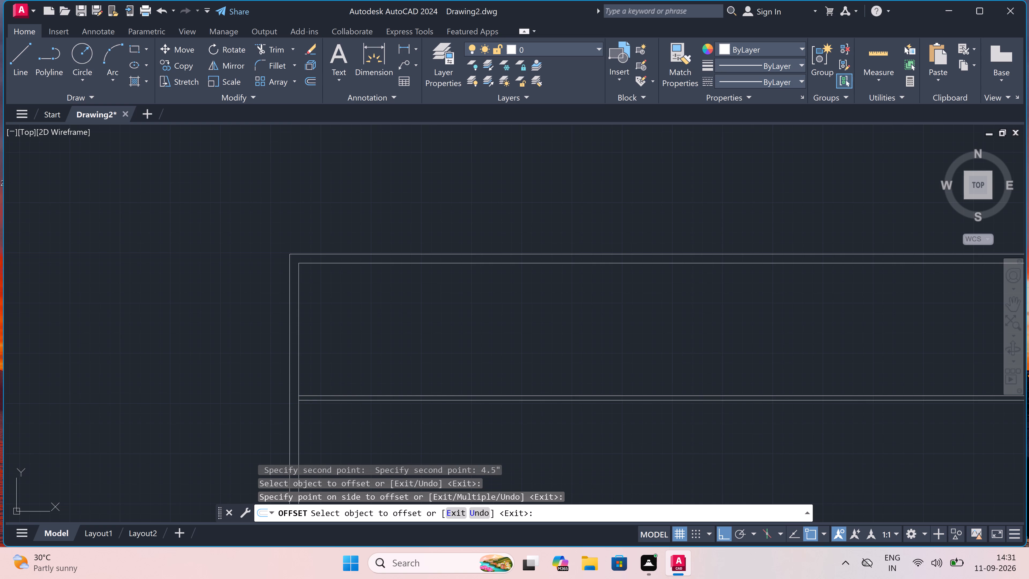
pyautogui.scroll(2, 333, 419)
pyautogui.scroll(-3, 338, 421)
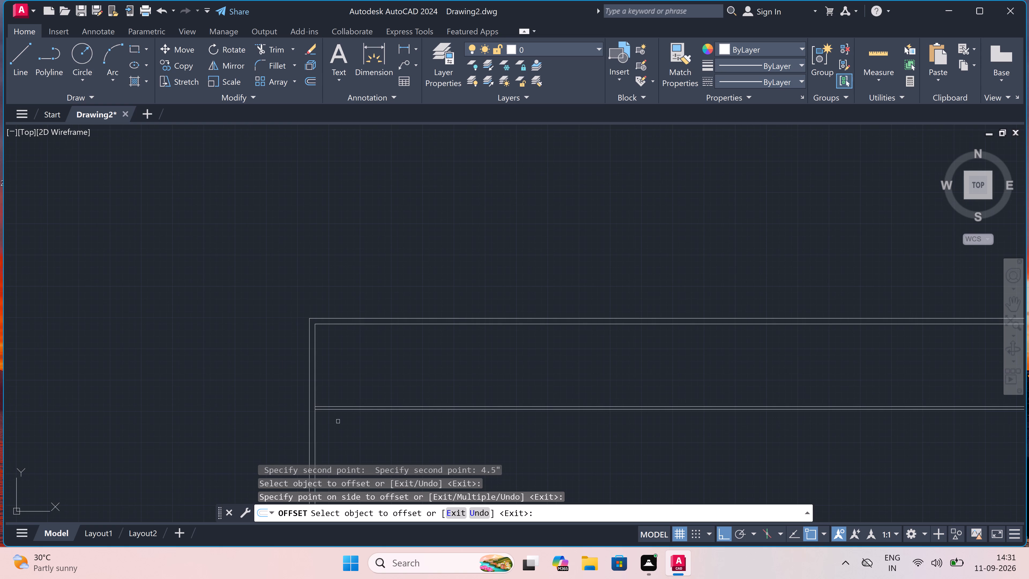
pyautogui.press('Escape')
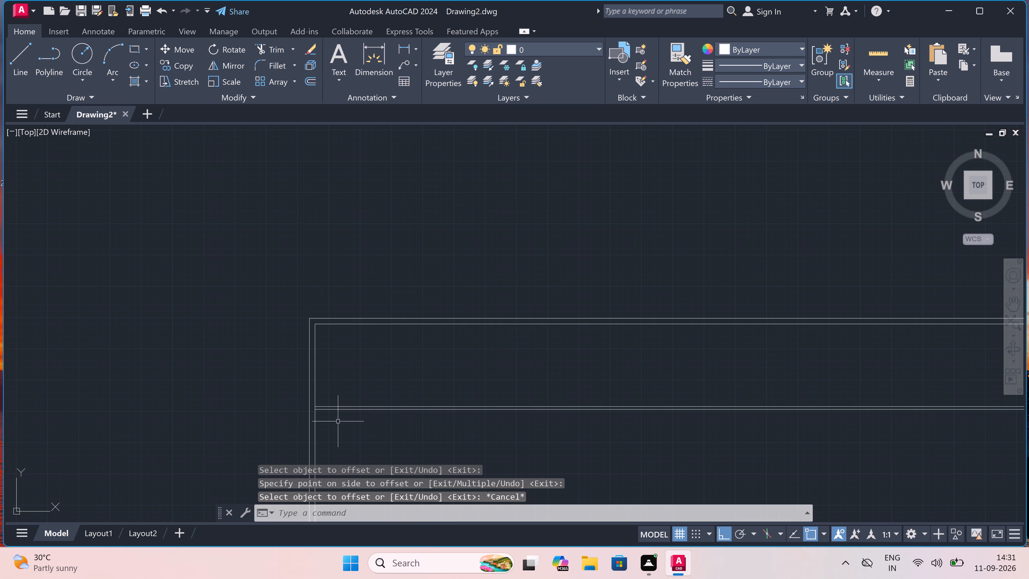
# Offset the inner line of the top wall 7'6" downward.
pyautogui.write('o')
pyautogui.press('space')
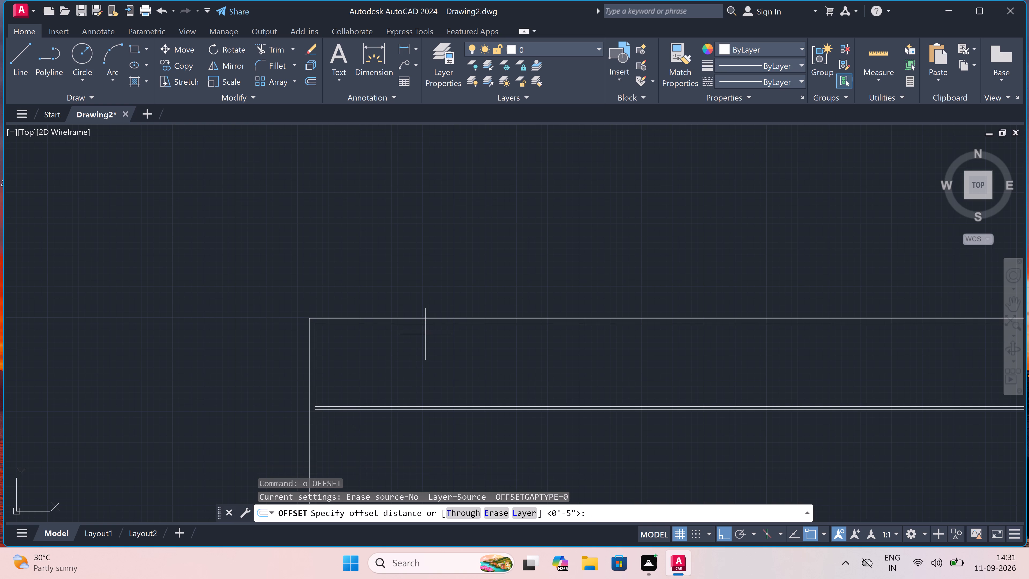
pyautogui.click(426, 325)
pyautogui.click(426, 327)
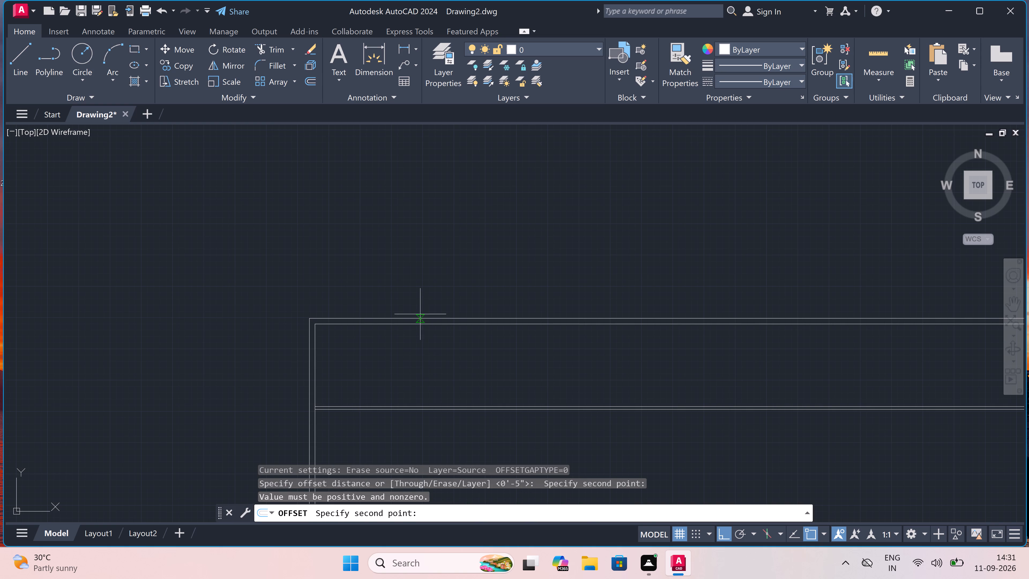
pyautogui.scroll(3, 411, 326)
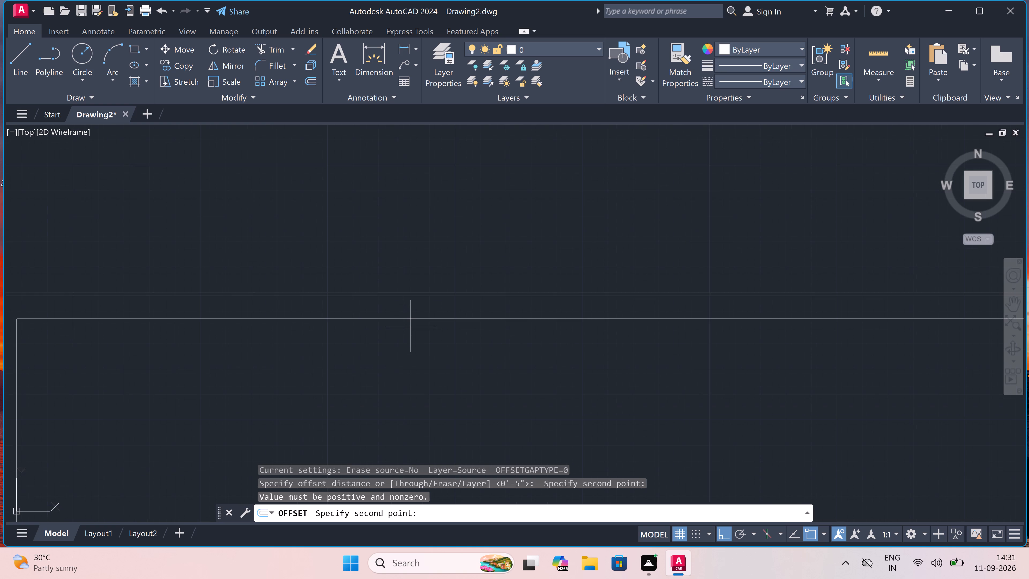
pyautogui.moveTo(409, 319); pyautogui.dragTo(409, 325)
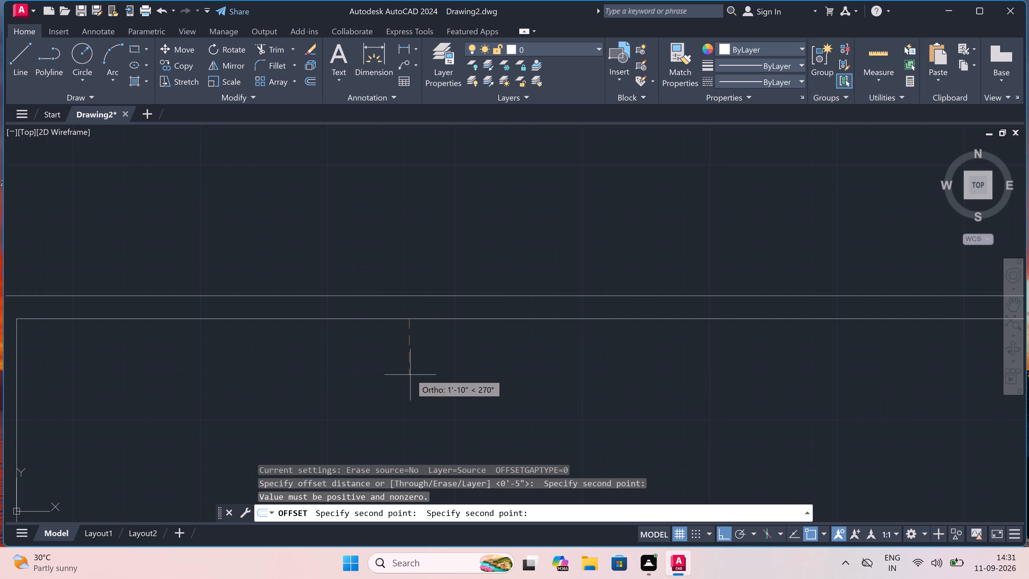
pyautogui.write("7'6")
pyautogui.write('"')
pyautogui.press('space')
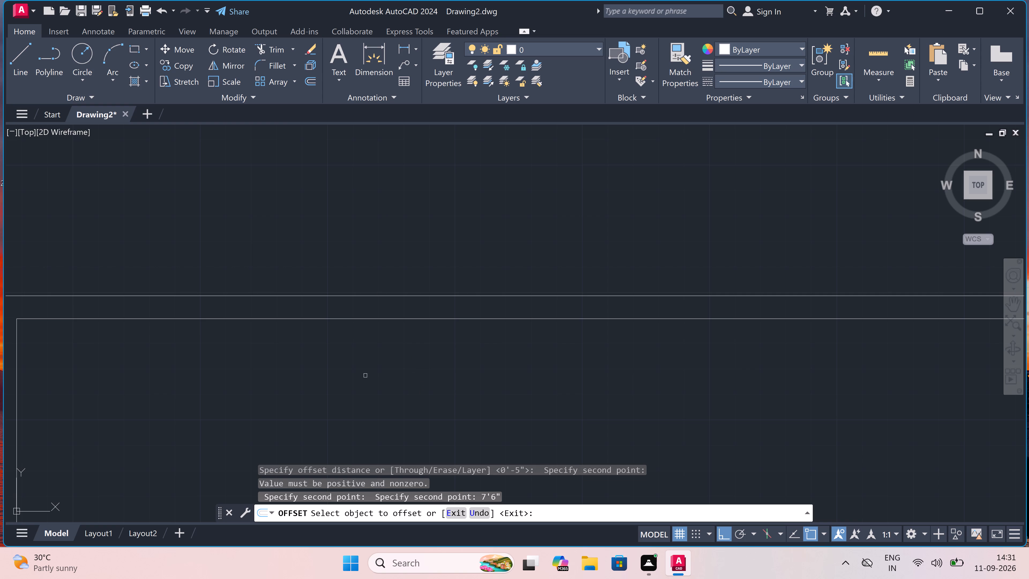
pyautogui.click(357, 318)
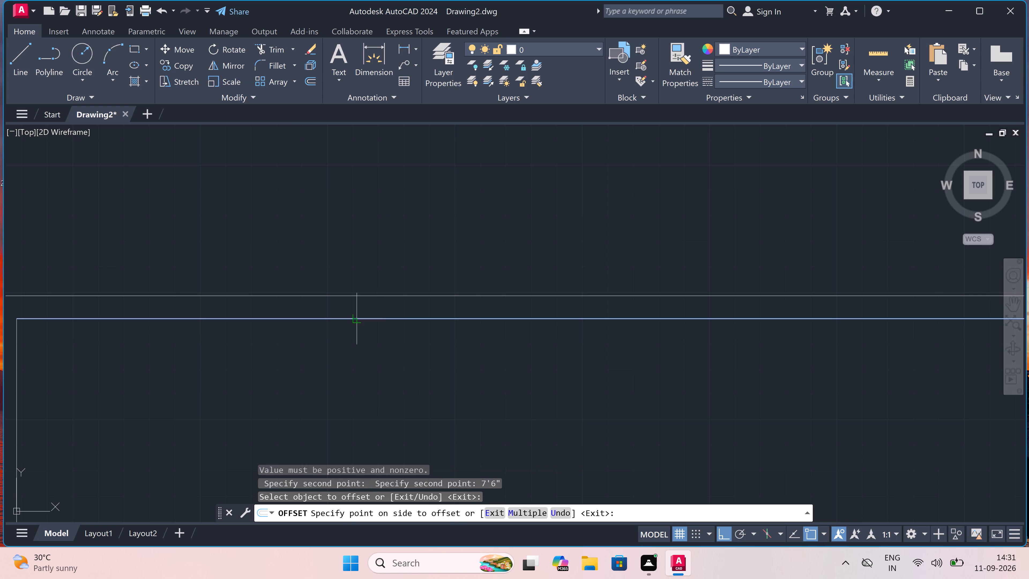
pyautogui.click(356, 342)
pyautogui.scroll(-6, 357, 339)
pyautogui.scroll(3, 353, 369)
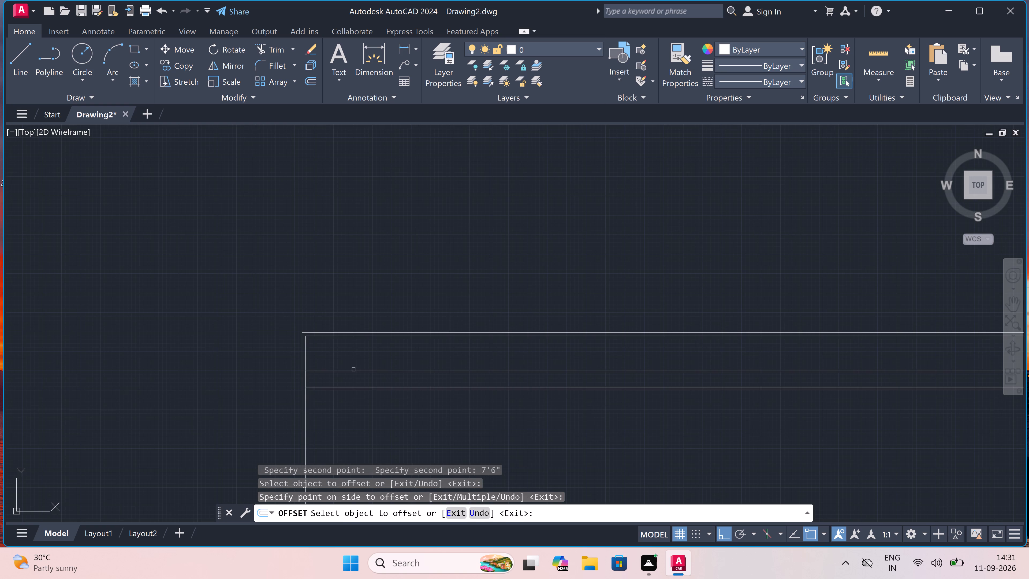
pyautogui.scroll(2, 353, 369)
pyautogui.scroll(-3, 367, 359)
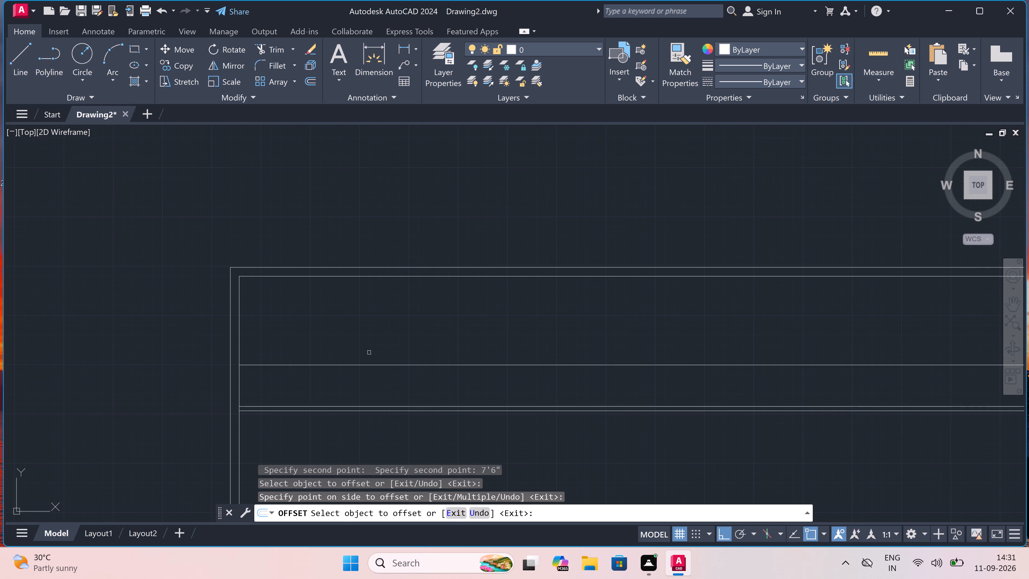
pyautogui.press('Escape')
# Offset the line 7'6" below the top wall 4.5" downward for the partition thickness.
pyautogui.write('o')
pyautogui.press('space')
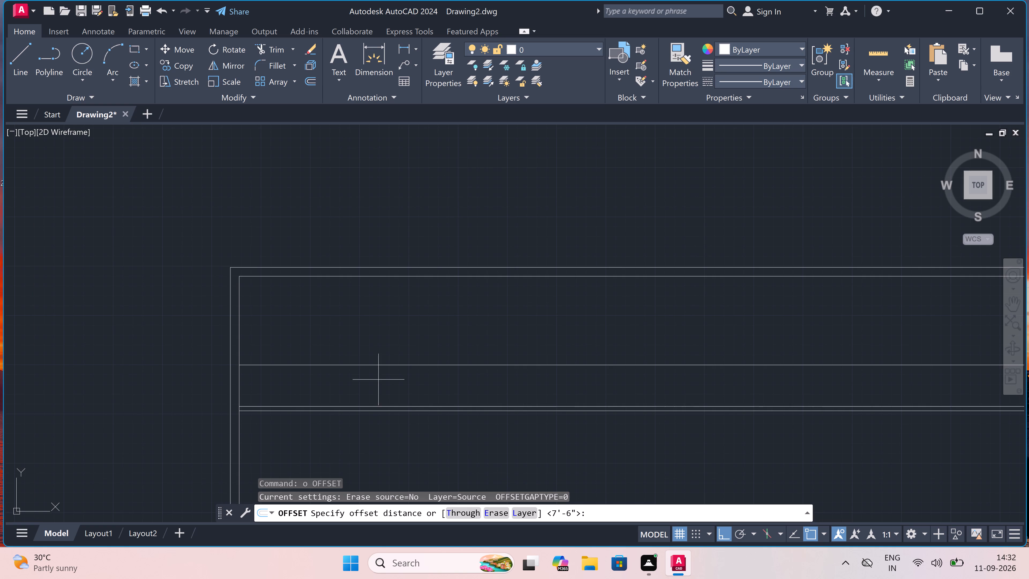
pyautogui.scroll(1, 366, 365)
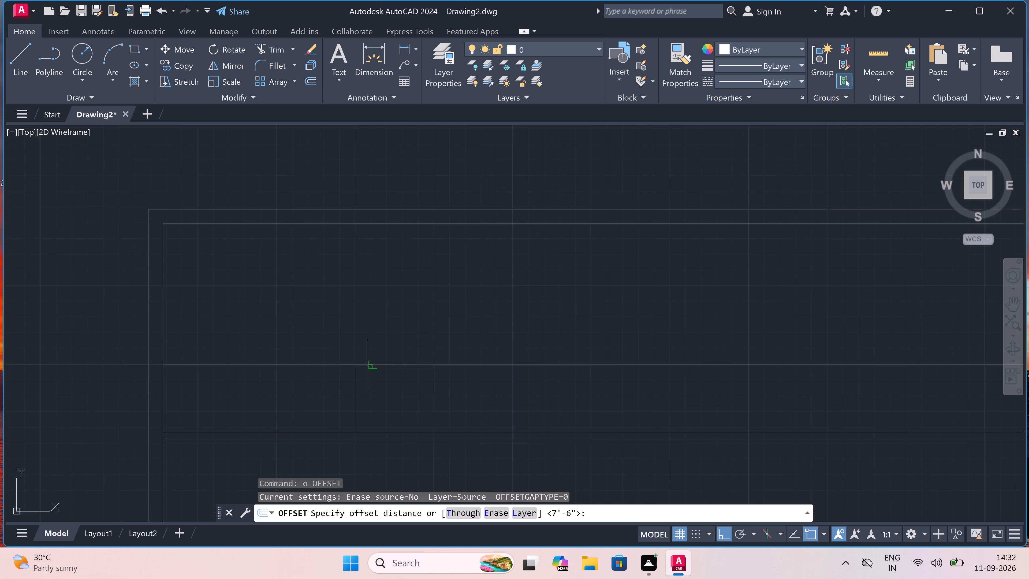
pyautogui.moveTo(376, 367); pyautogui.dragTo(379, 401)
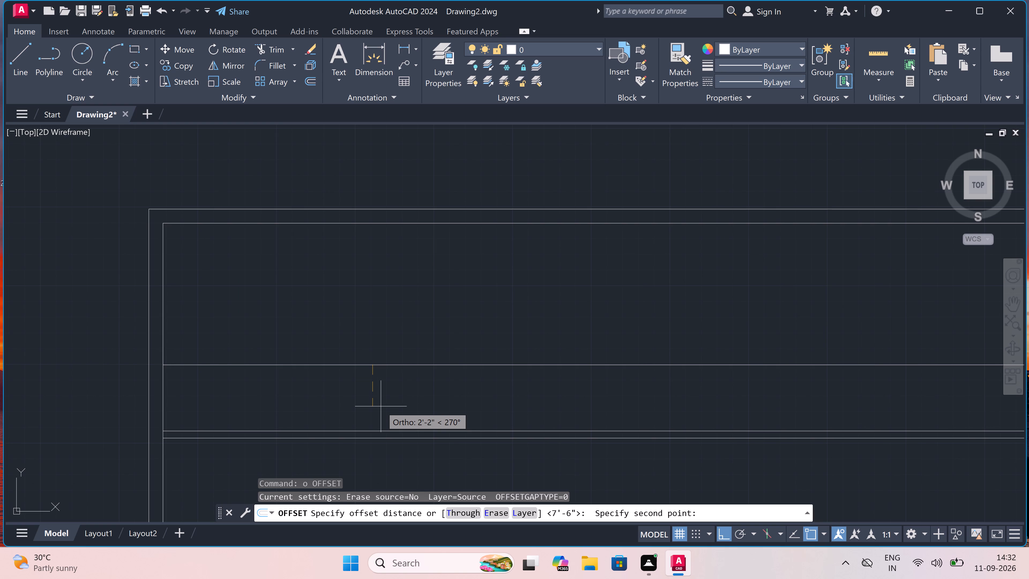
pyautogui.write('4.5')
pyautogui.write('"')
pyautogui.press('space')
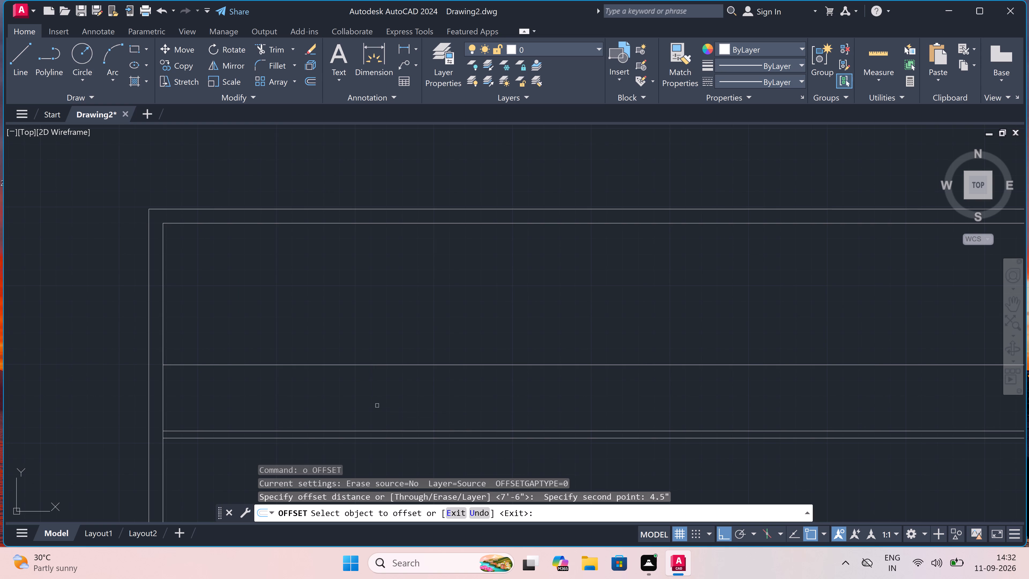
pyautogui.doubleClick(359, 364)
pyautogui.click(358, 378)
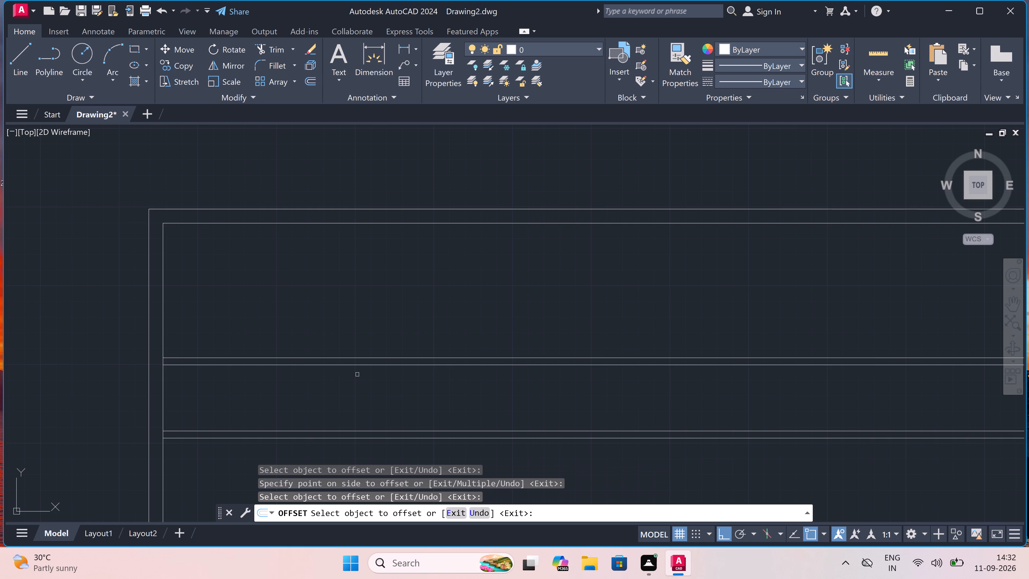
pyautogui.click(355, 365)
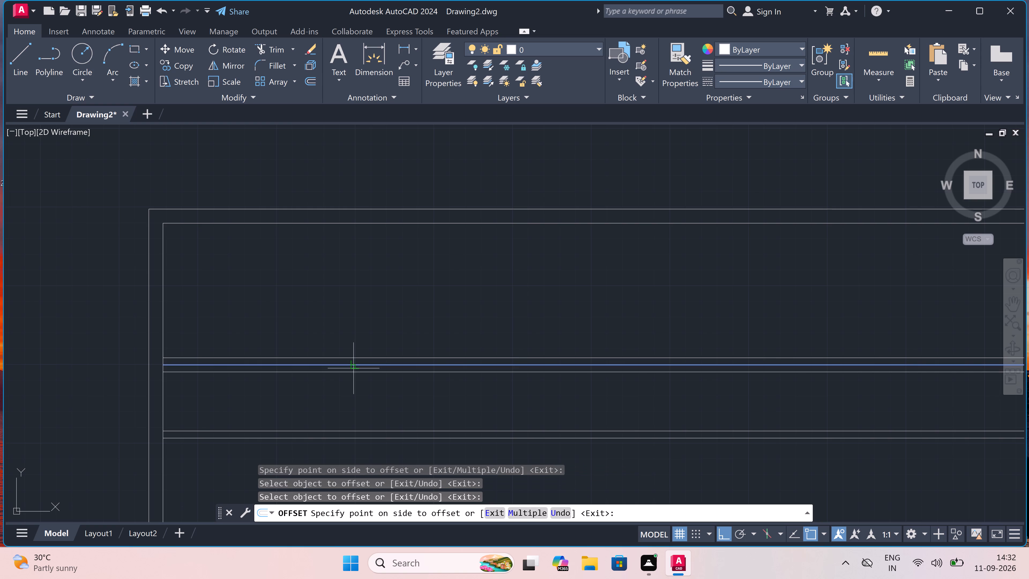
pyautogui.click(353, 371)
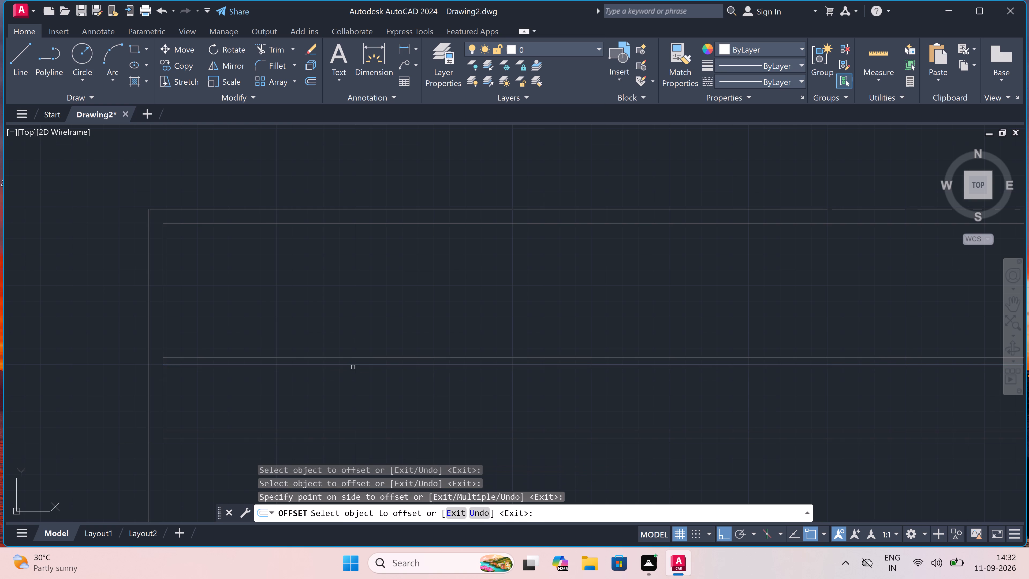
pyautogui.doubleClick(352, 366)
pyautogui.click(342, 386)
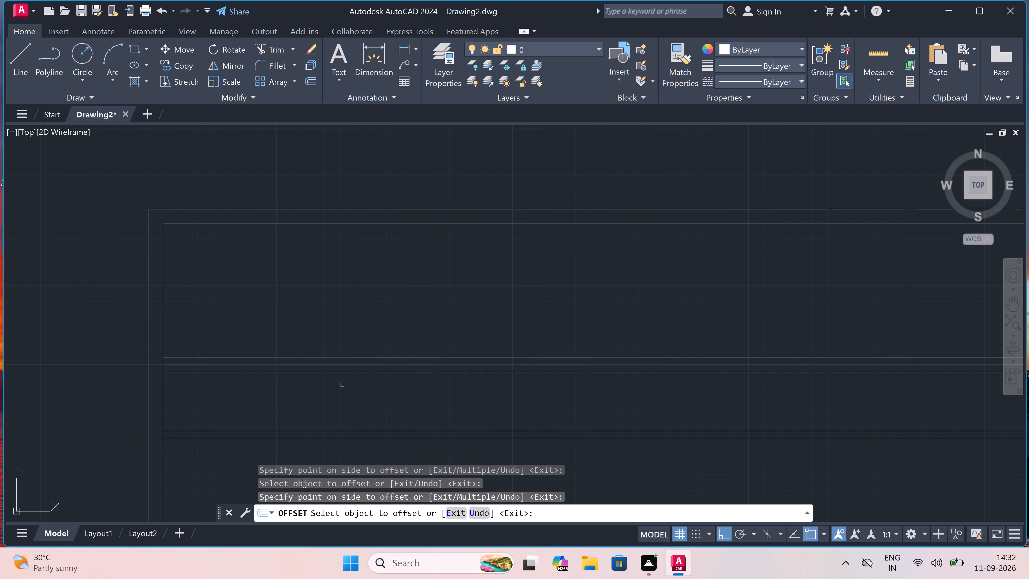
pyautogui.press('Escape')
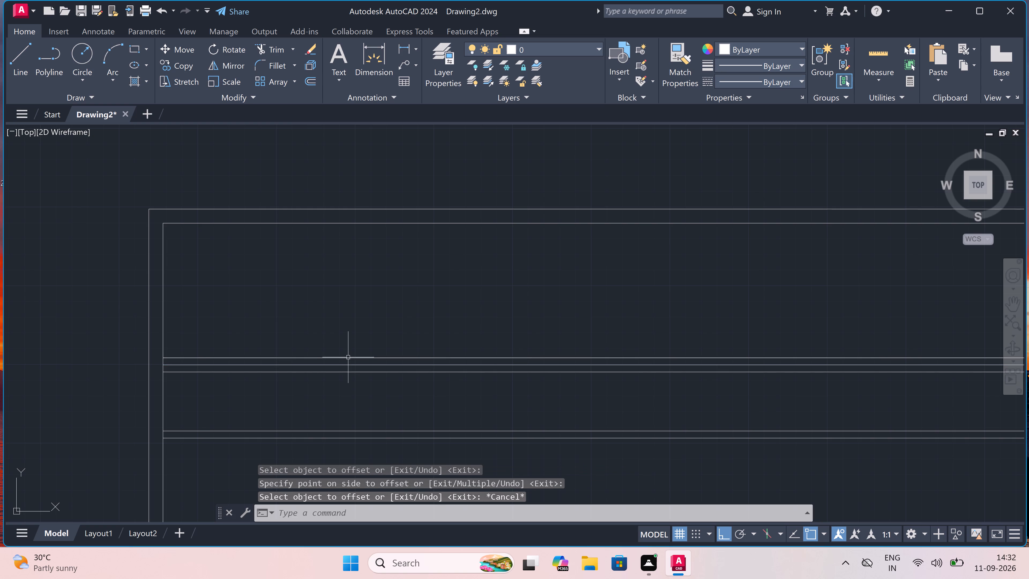
# Delete the two overlapping stray offset lines just above the line 7'6" below the top wall.
pyautogui.click(348, 357)
pyautogui.press('Delete')
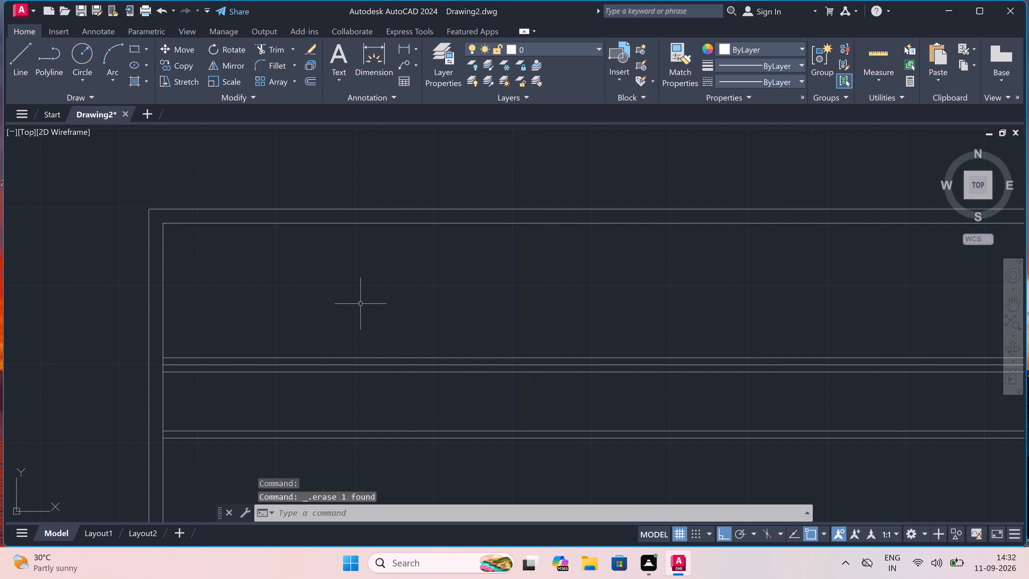
pyautogui.click(359, 358)
pyautogui.press('Delete')
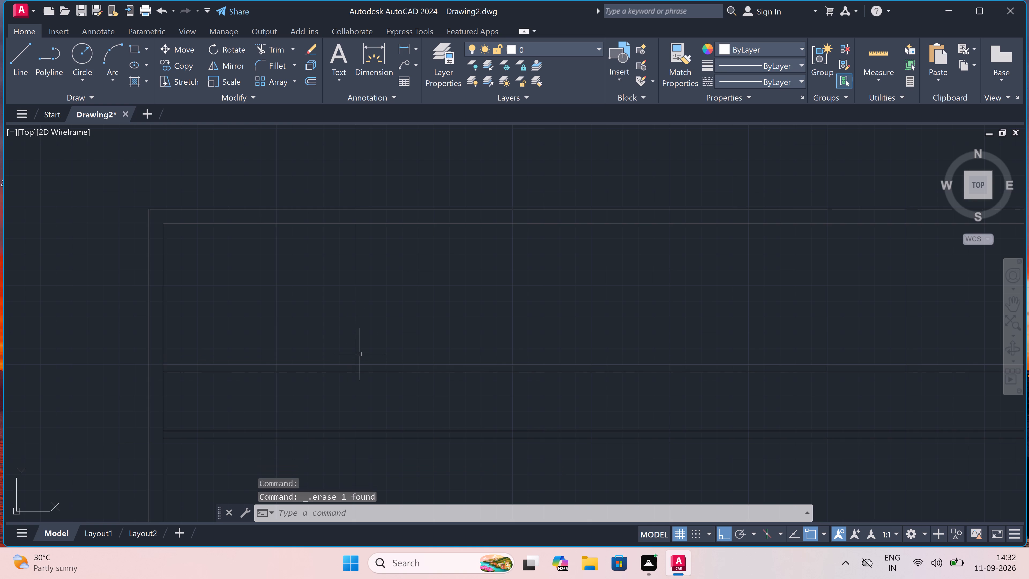
# Offset the inner line of the top wall 7'11" downward.
pyautogui.write('o')
pyautogui.press('space')
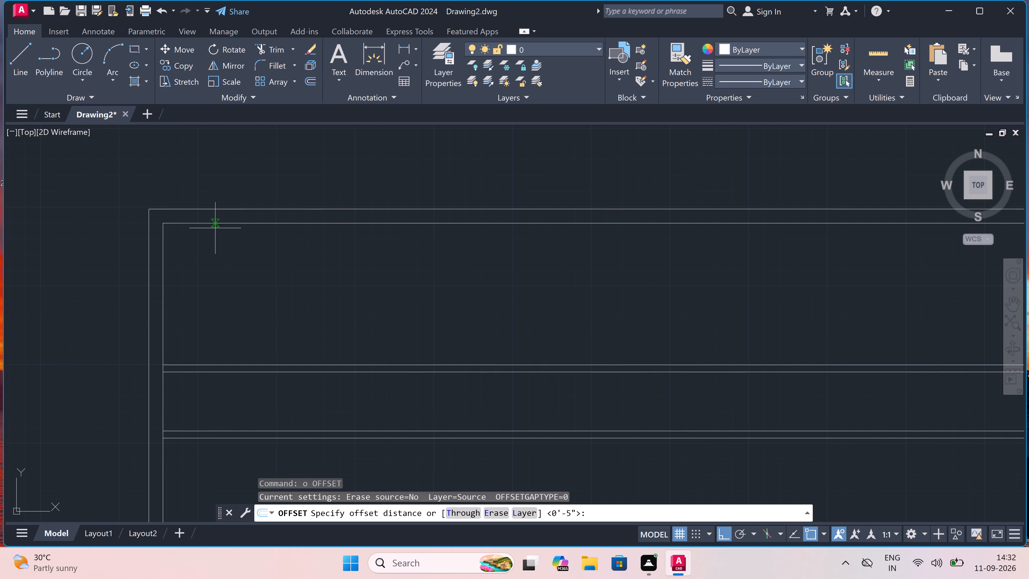
pyautogui.moveTo(215, 223); pyautogui.dragTo(216, 263)
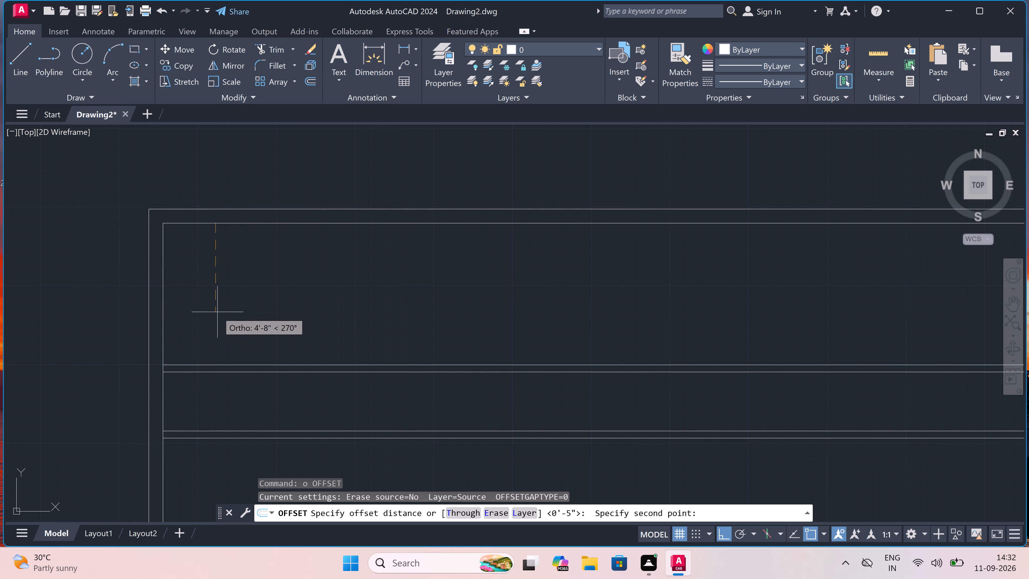
pyautogui.write("7'")
pyautogui.write('11"')
pyautogui.press('space')
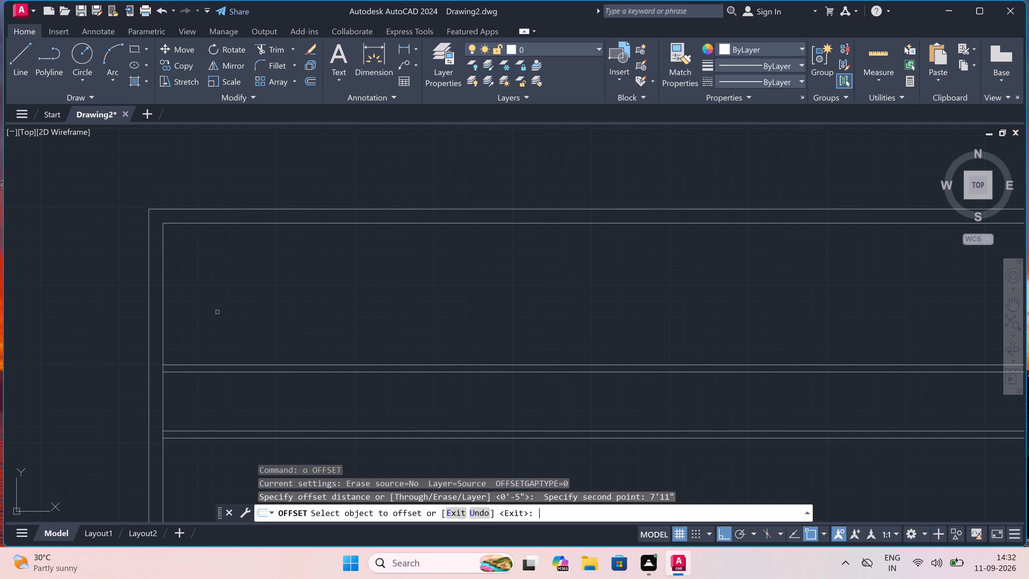
pyautogui.moveTo(222, 223); pyautogui.dragTo(222, 235)
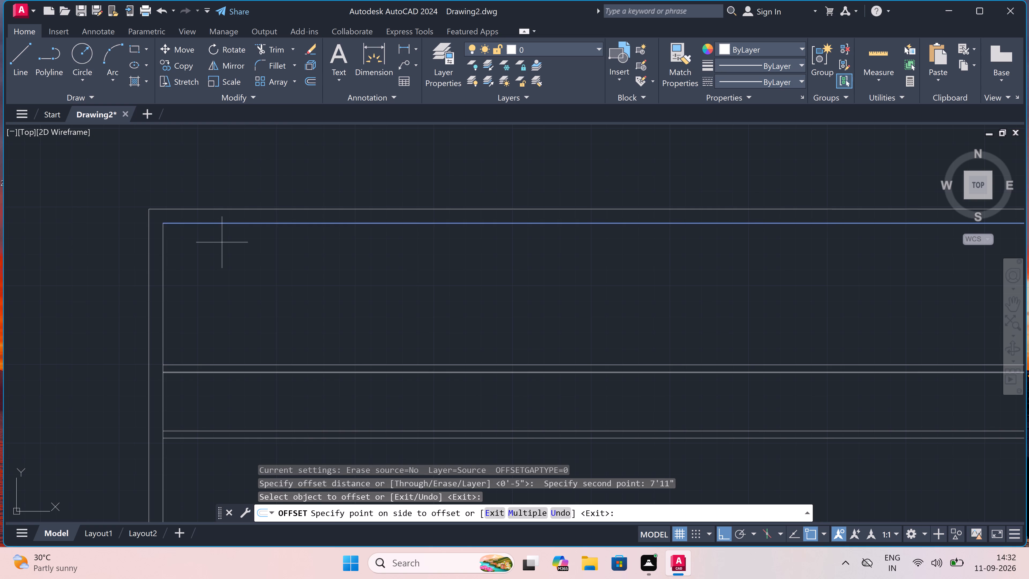
pyautogui.click(217, 285)
pyautogui.scroll(5, 187, 370)
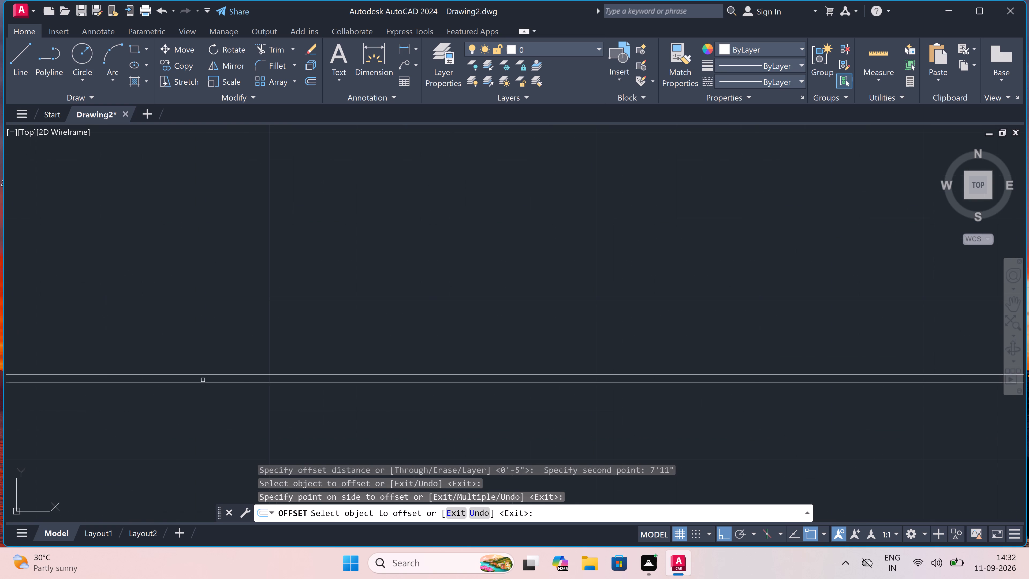
pyautogui.press('Escape')
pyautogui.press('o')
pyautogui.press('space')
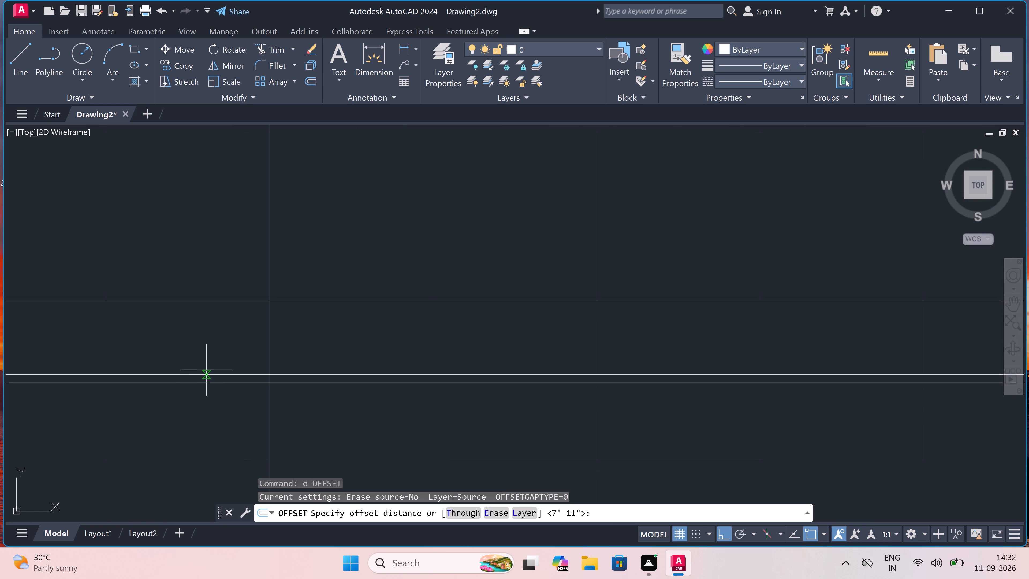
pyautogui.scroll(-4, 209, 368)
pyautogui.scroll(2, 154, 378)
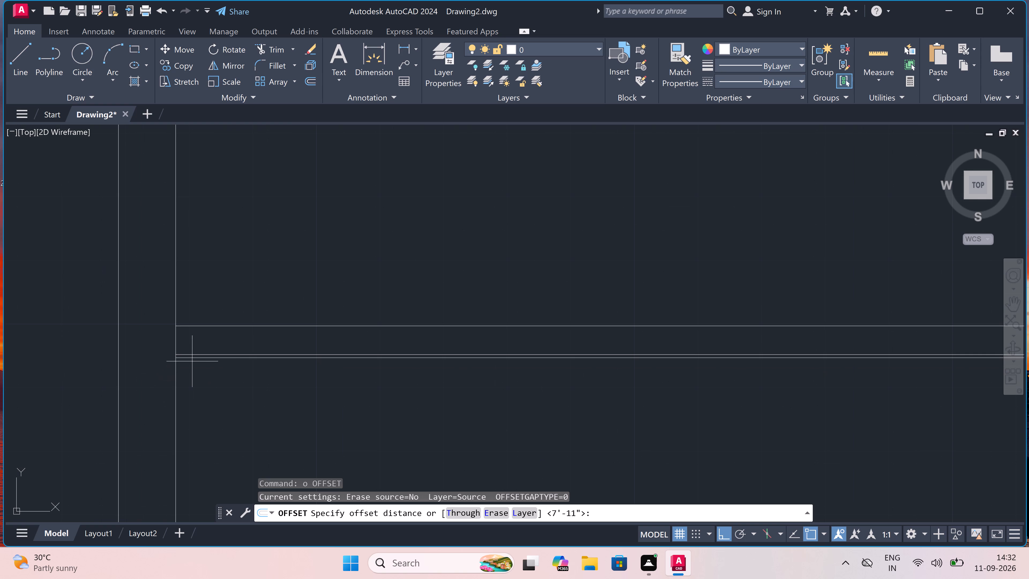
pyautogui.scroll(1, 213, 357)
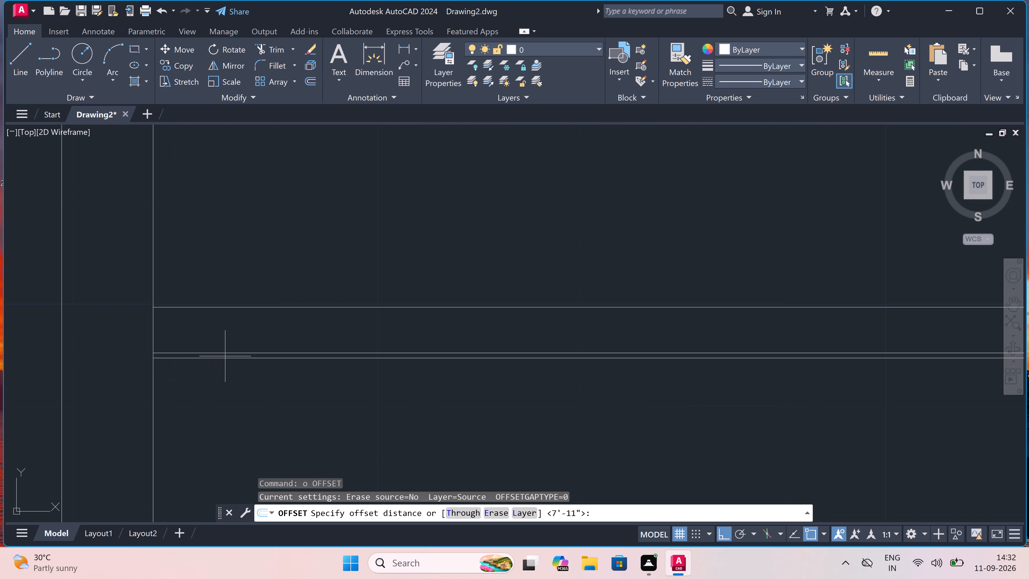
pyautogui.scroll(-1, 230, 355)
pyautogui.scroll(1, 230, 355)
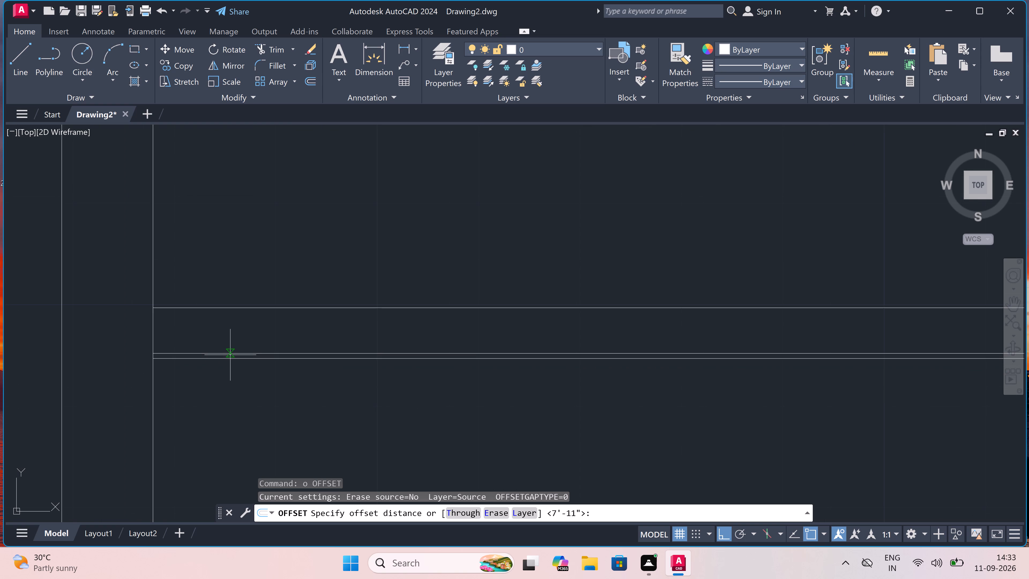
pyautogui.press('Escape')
# Undo the 7'11" offset of the top wall's inner line.
pyautogui.hotkey('ctrl', 'z')
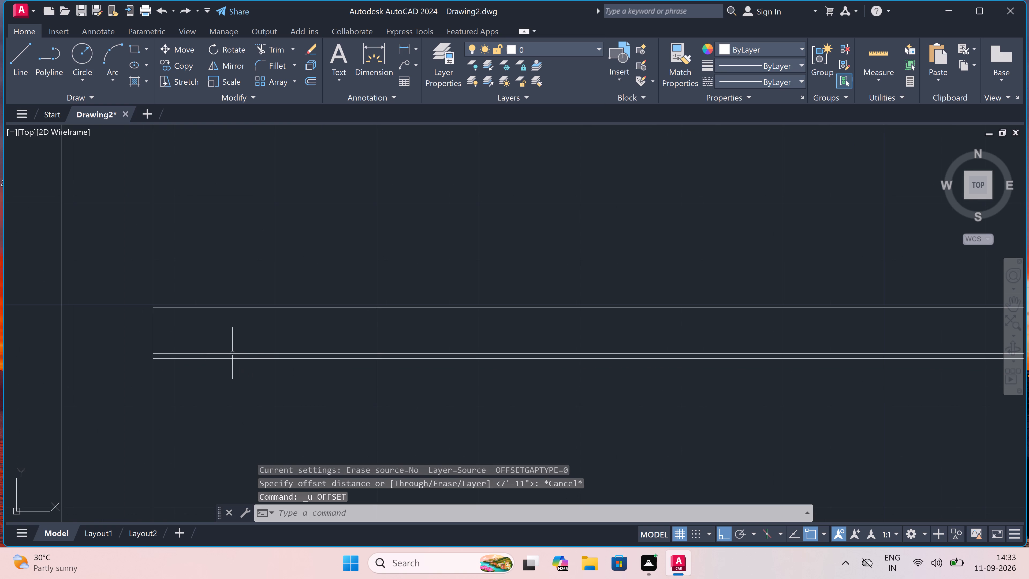
pyautogui.hotkey('ctrl', 'z')
# Offset the inner line of the left wall 7'1" to the right.
pyautogui.scroll(-3, 233, 351)
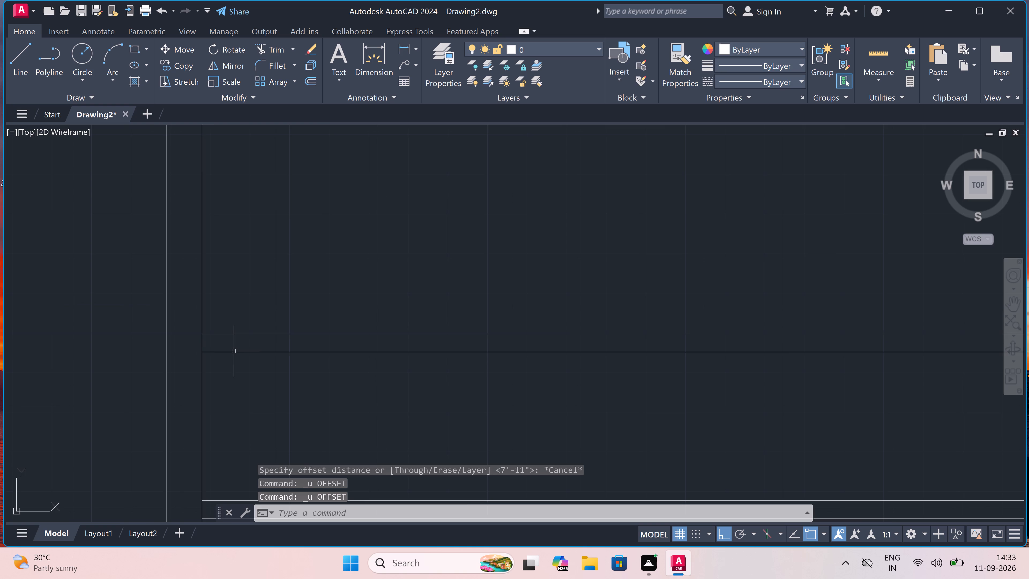
pyautogui.scroll(-4, 235, 350)
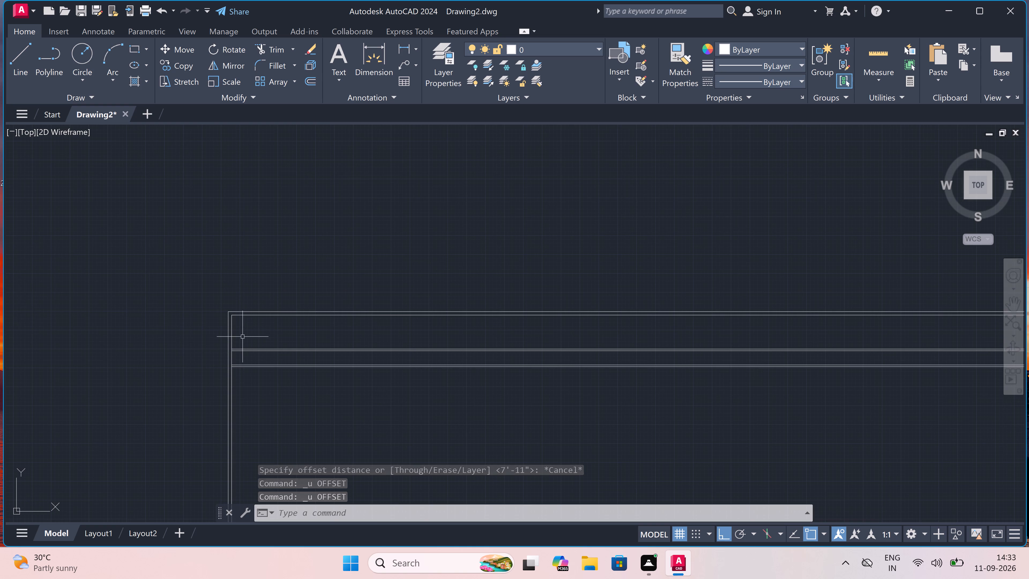
pyautogui.scroll(3, 242, 344)
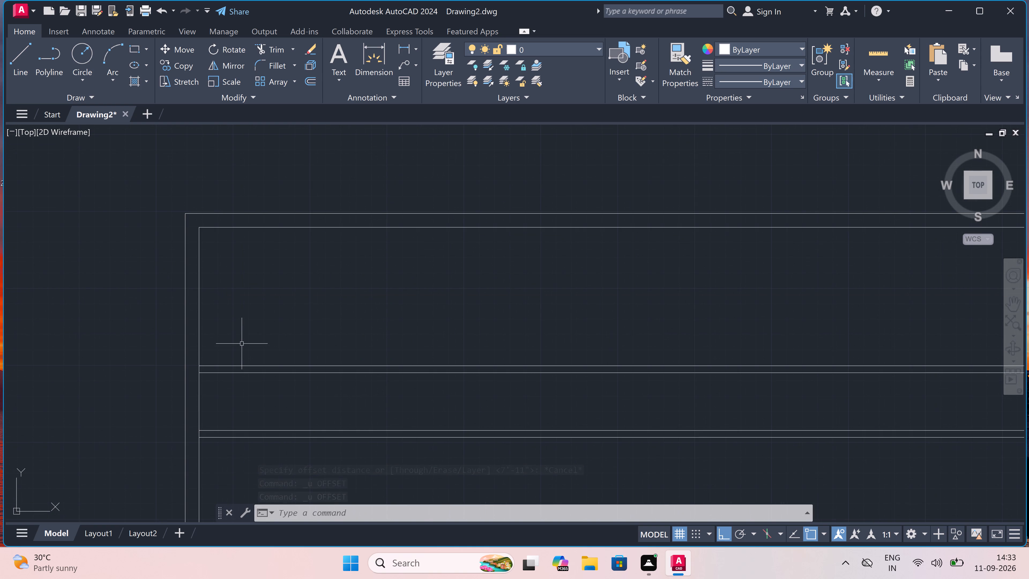
pyautogui.press('Escape')
pyautogui.write('o')
pyautogui.press('space')
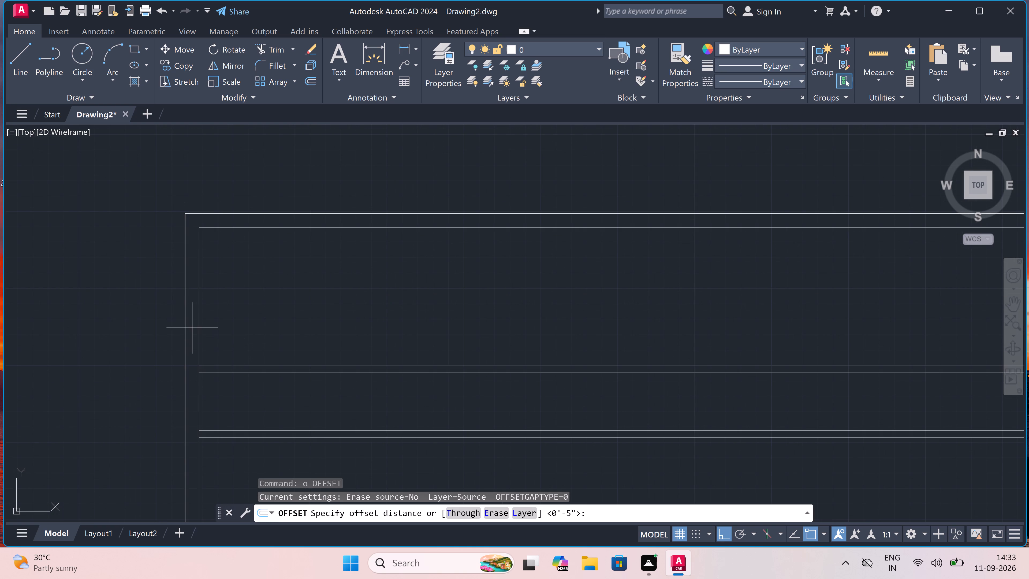
pyautogui.click(194, 292)
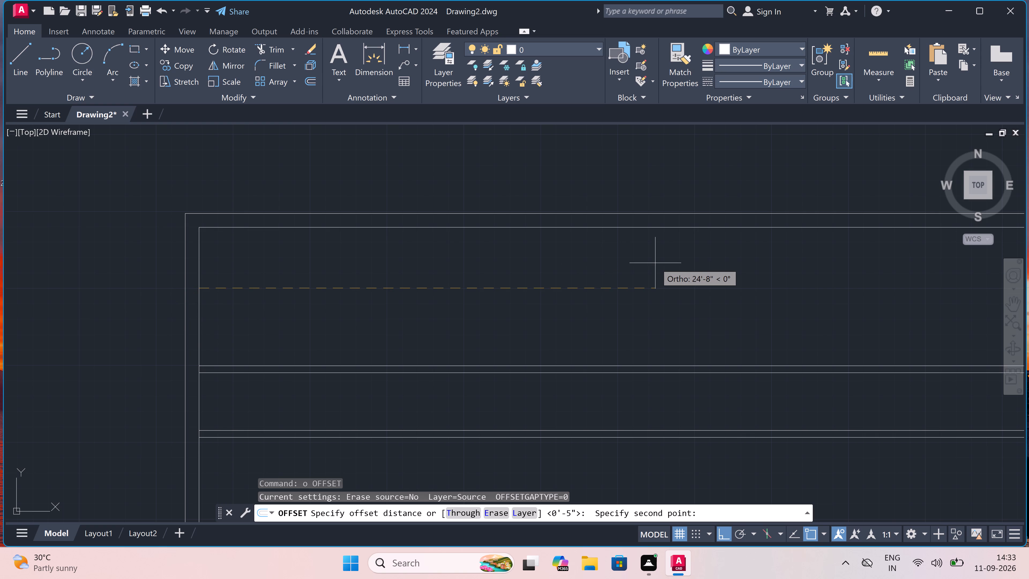
pyautogui.write("7'")
pyautogui.write('1"')
pyautogui.press('space')
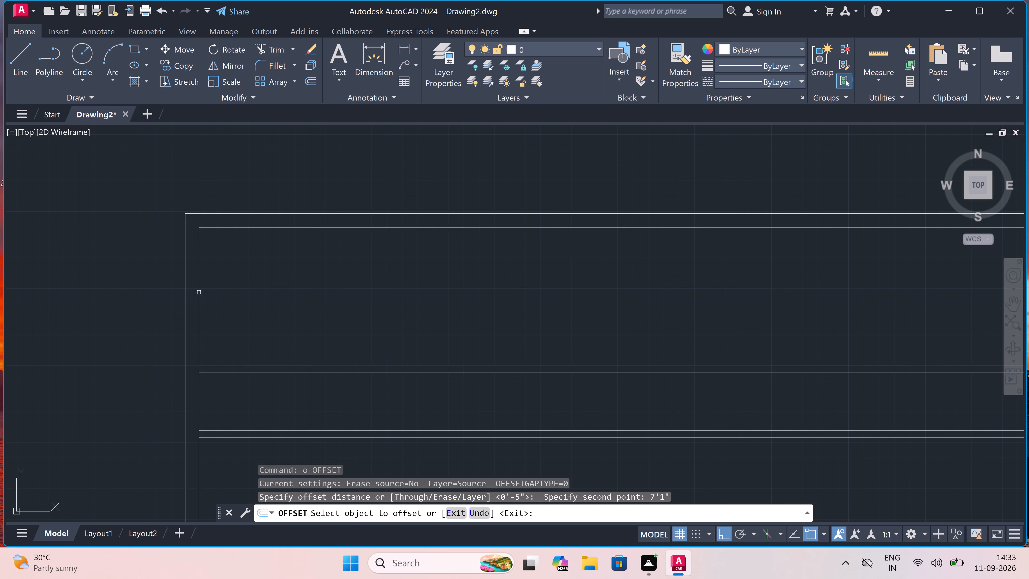
pyautogui.moveTo(199, 292); pyautogui.dragTo(206, 292)
pyautogui.doubleClick(243, 289)
pyautogui.press('Escape')
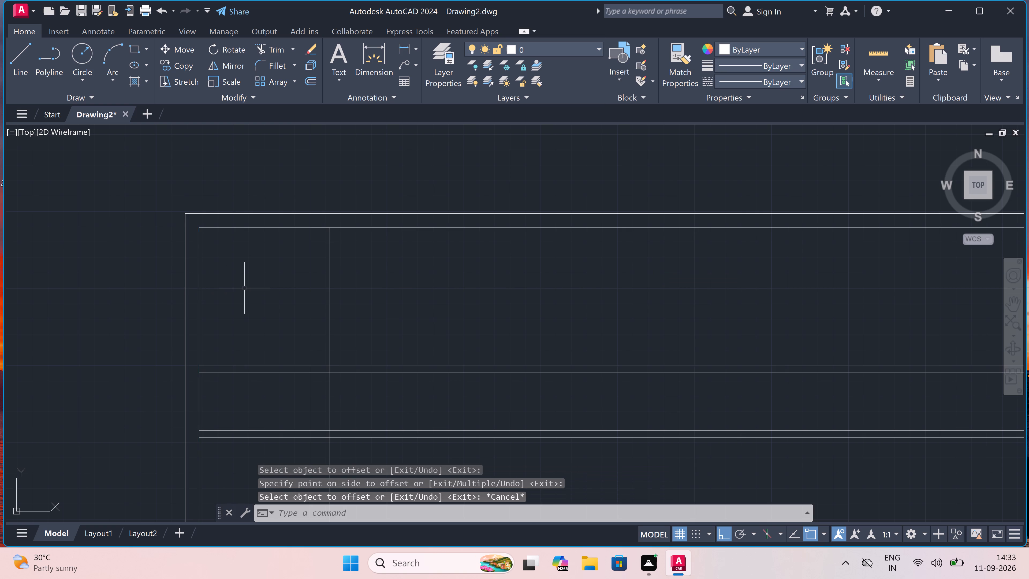
# Offset the vertical line 7'1" from the left wall 4.5" to the right for the partition thickness.
pyautogui.write('o')
pyautogui.press('space')
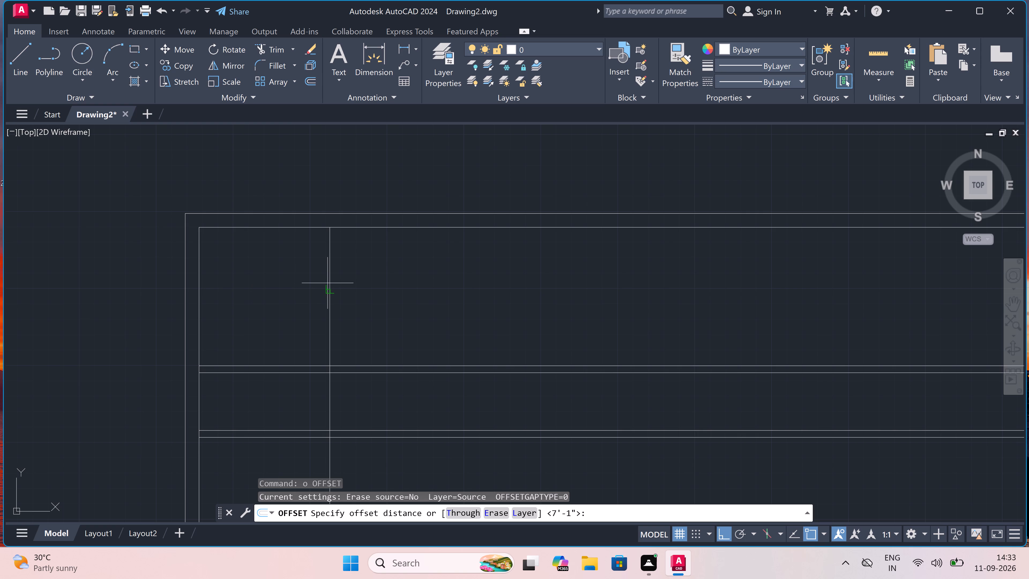
pyautogui.moveTo(332, 288); pyautogui.dragTo(351, 287)
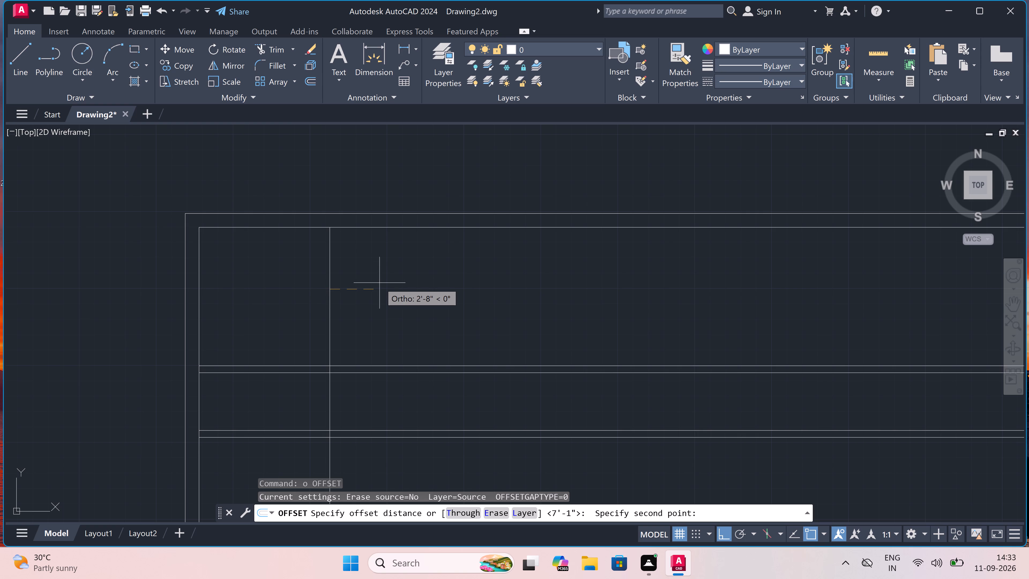
pyautogui.write('4,')
pyautogui.press('BackSpace')
pyautogui.write('.5"')
pyautogui.press('space')
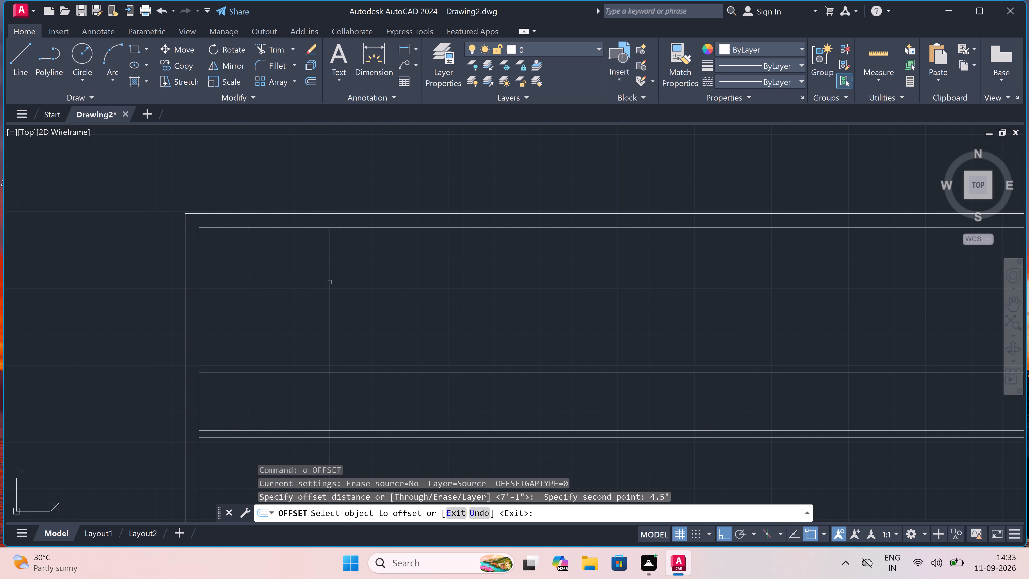
pyautogui.click(330, 282)
pyautogui.click(343, 282)
pyautogui.press('Escape')
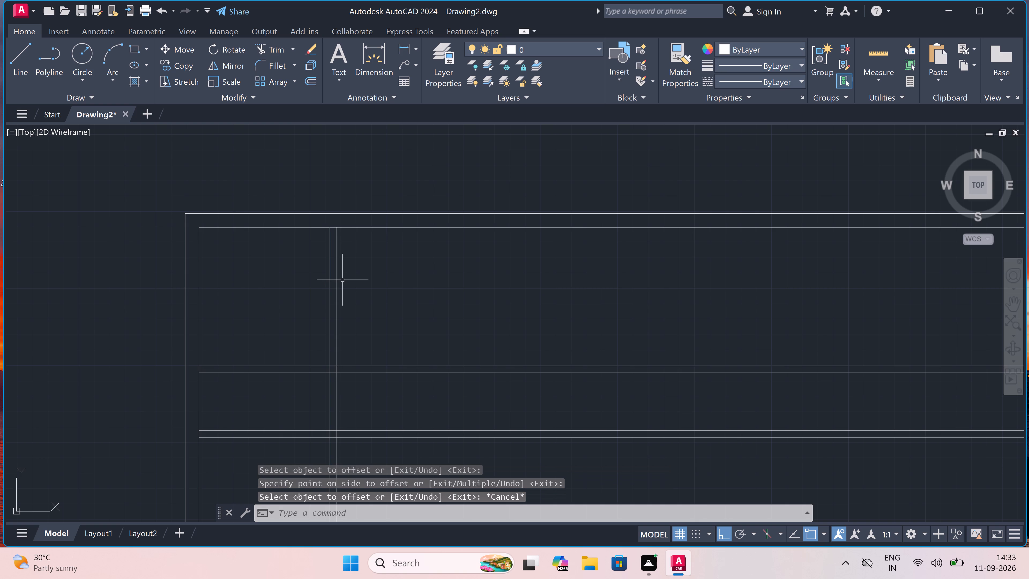
# Offset the right-hand line of the first vertical partition 3' to the right.
pyautogui.press('o')
pyautogui.press('space')
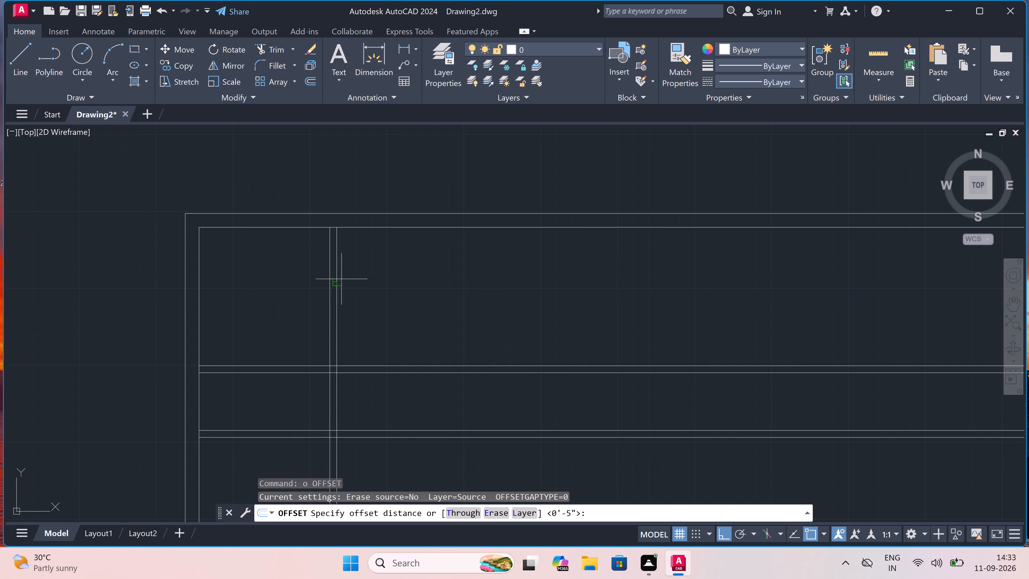
pyautogui.moveTo(340, 282); pyautogui.dragTo(345, 282)
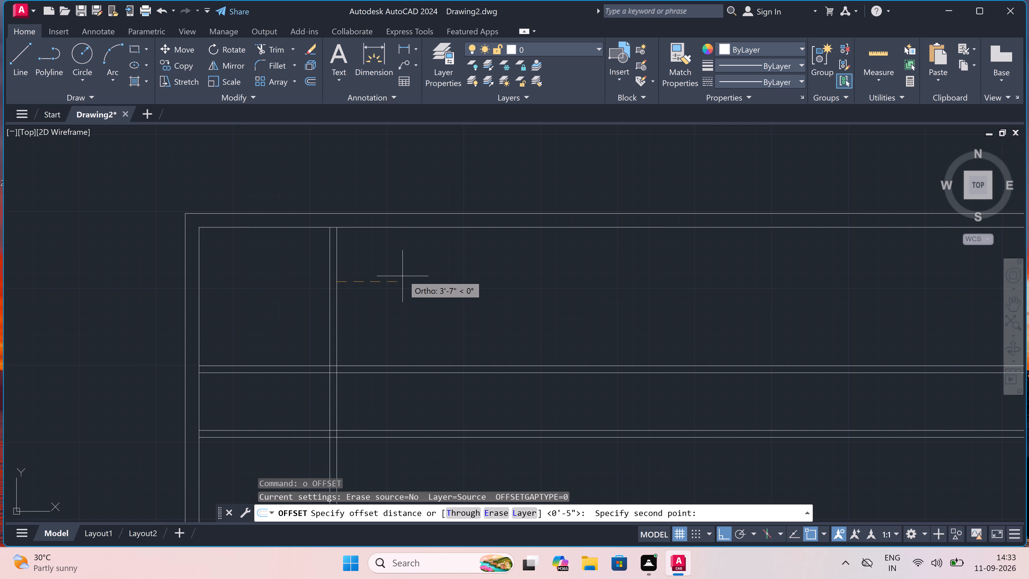
pyautogui.write("3'")
pyautogui.press('space')
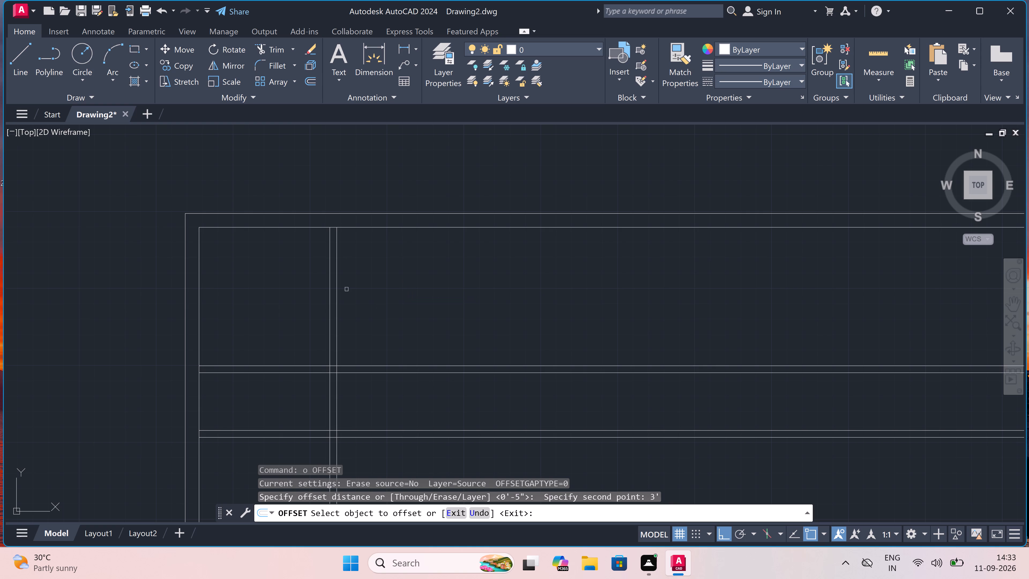
pyautogui.moveTo(337, 281); pyautogui.dragTo(337, 281)
pyautogui.moveTo(337, 281); pyautogui.dragTo(352, 281)
pyautogui.click(387, 281)
pyautogui.press('Escape')
# Offset the line 3' beyond the first vertical partition 4.5" to the right for the second partition's thickness.
pyautogui.write('o')
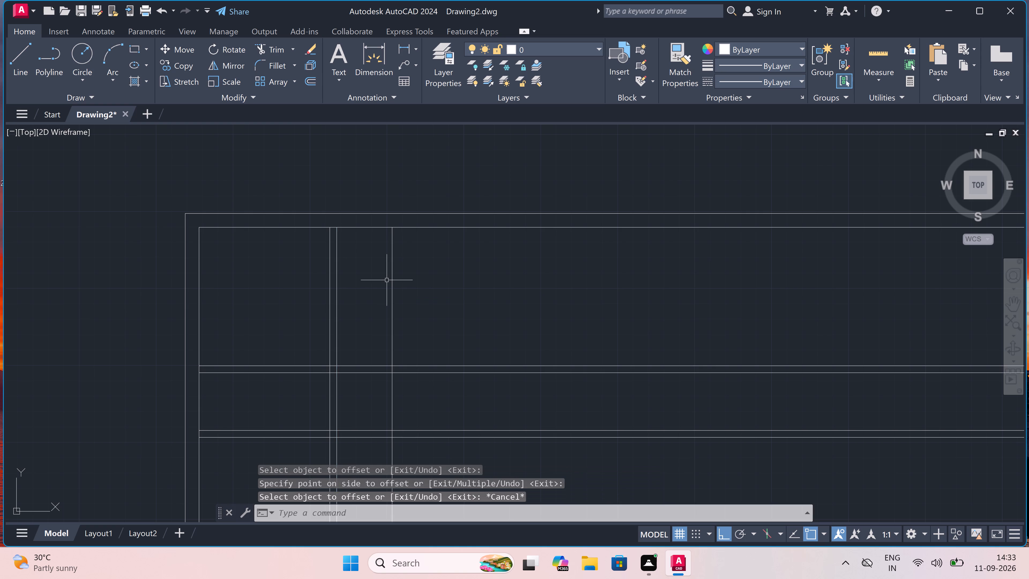
pyautogui.press('space')
pyautogui.moveTo(388, 281); pyautogui.dragTo(392, 281)
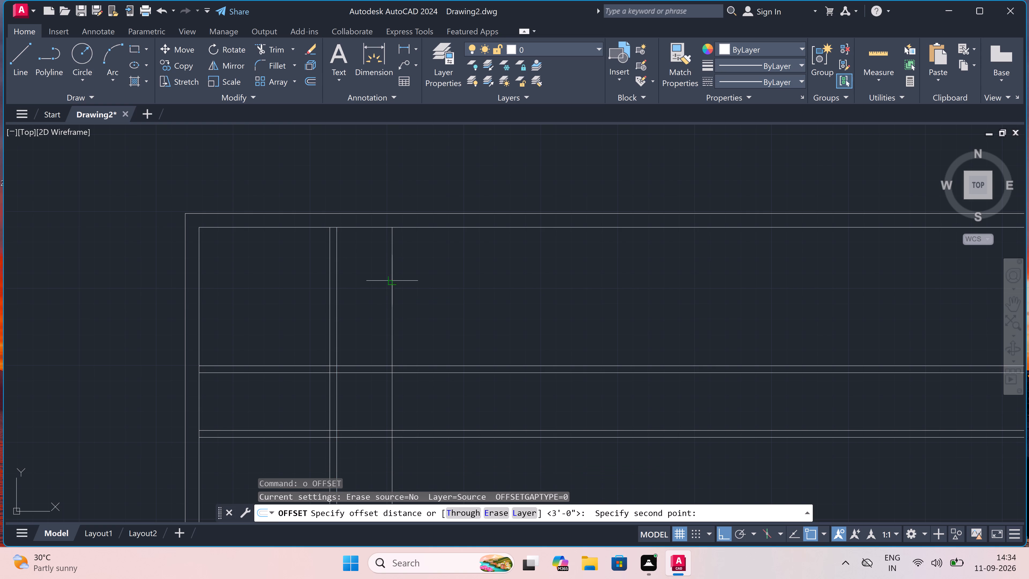
pyautogui.write('4.5"')
pyautogui.press('space')
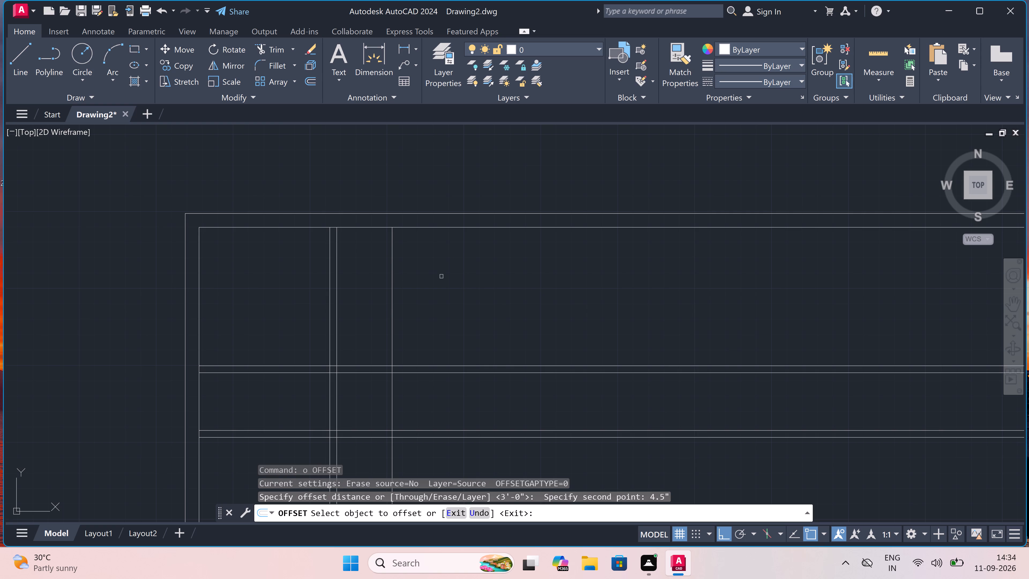
pyautogui.click(392, 251)
pyautogui.click(409, 252)
pyautogui.press('Escape')
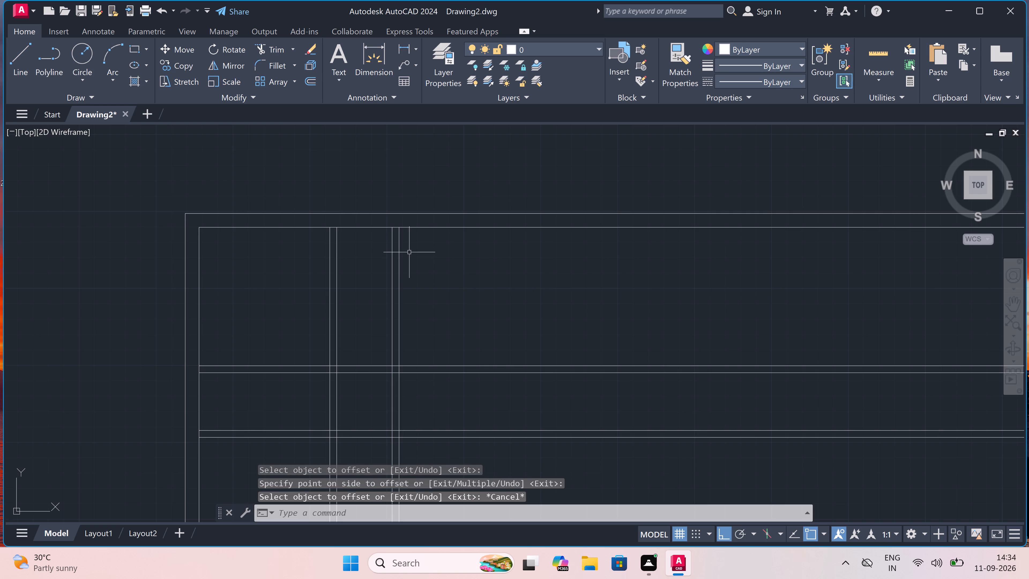
# Offset the right-hand line of the second vertical partition 4' to the right.
pyautogui.press('o')
pyautogui.press('space')
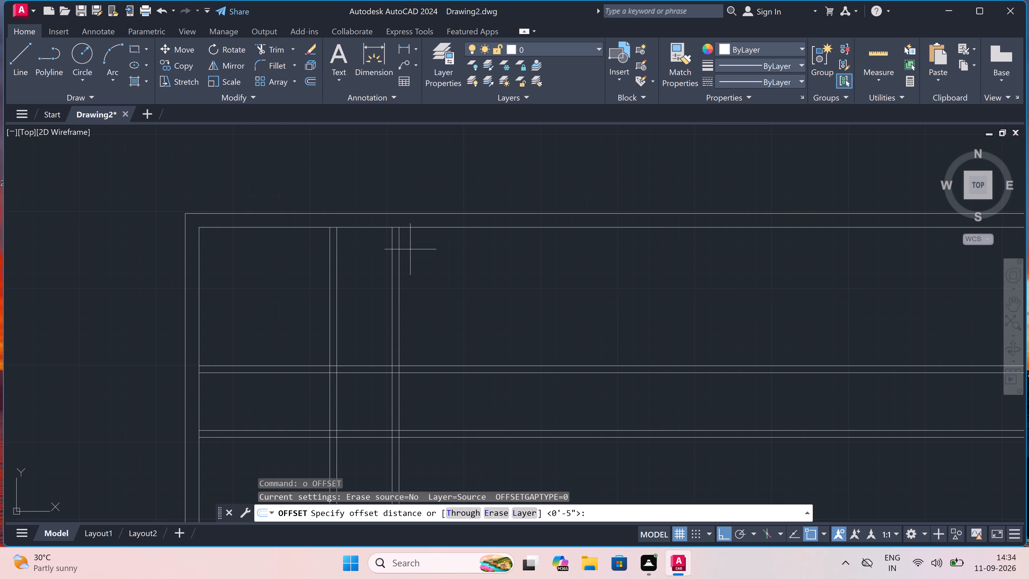
pyautogui.click(398, 309)
pyautogui.moveTo(401, 308); pyautogui.dragTo(407, 307)
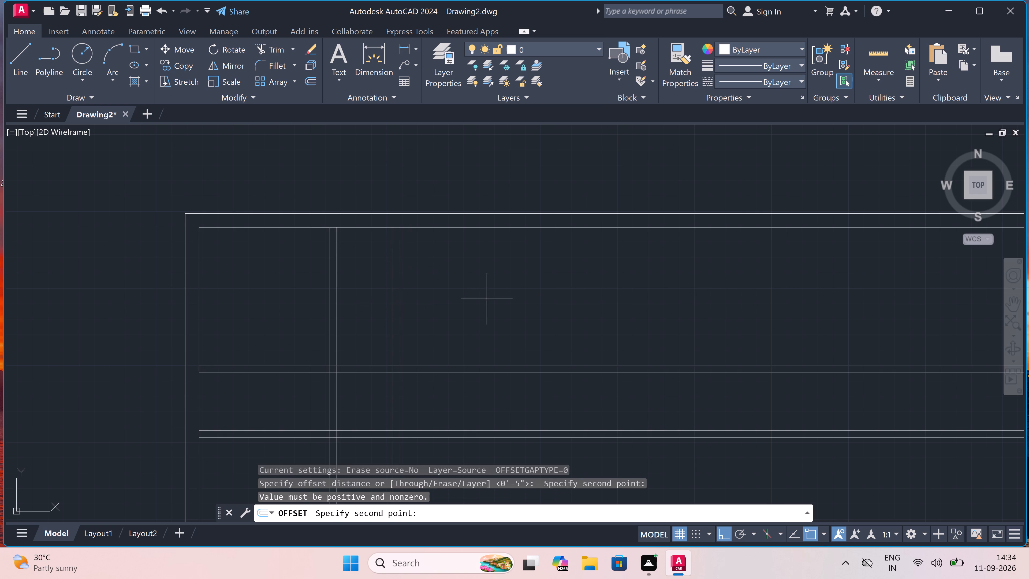
pyautogui.moveTo(399, 310); pyautogui.dragTo(413, 308)
pyautogui.moveTo(413, 308); pyautogui.dragTo(494, 292)
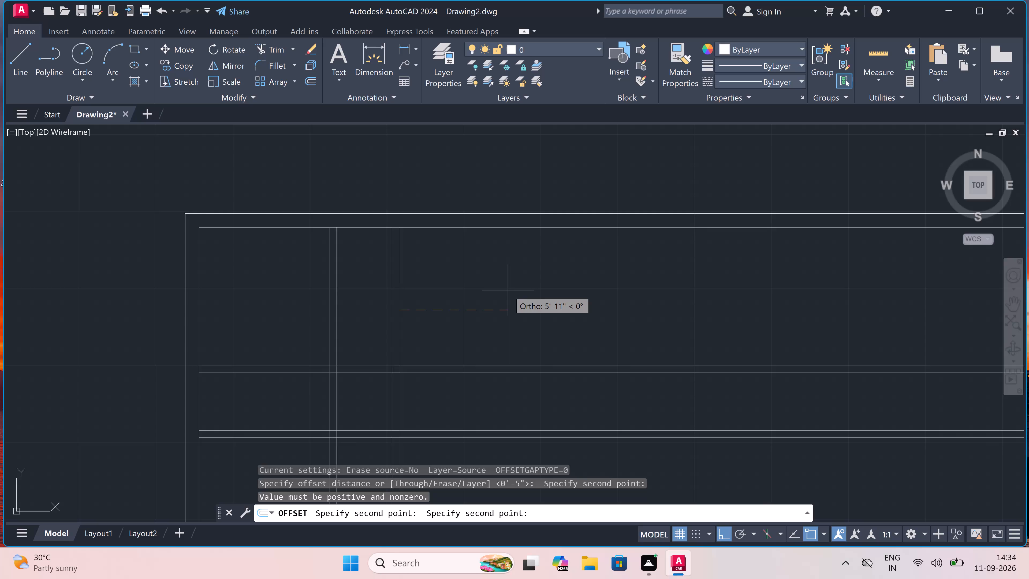
pyautogui.write("4'")
pyautogui.press('space')
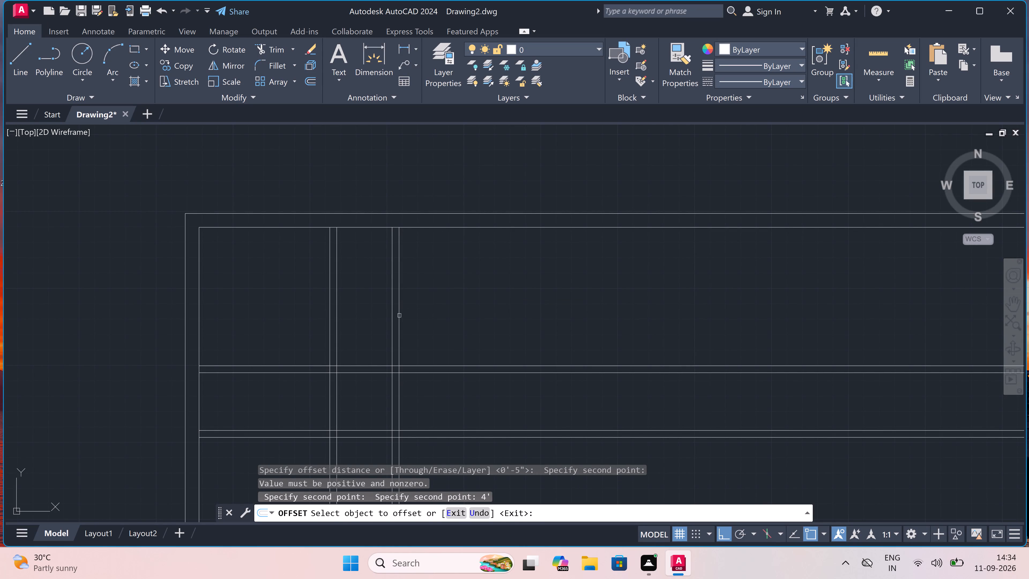
pyautogui.moveTo(400, 315); pyautogui.dragTo(402, 314)
pyautogui.click(442, 304)
pyautogui.press('Escape')
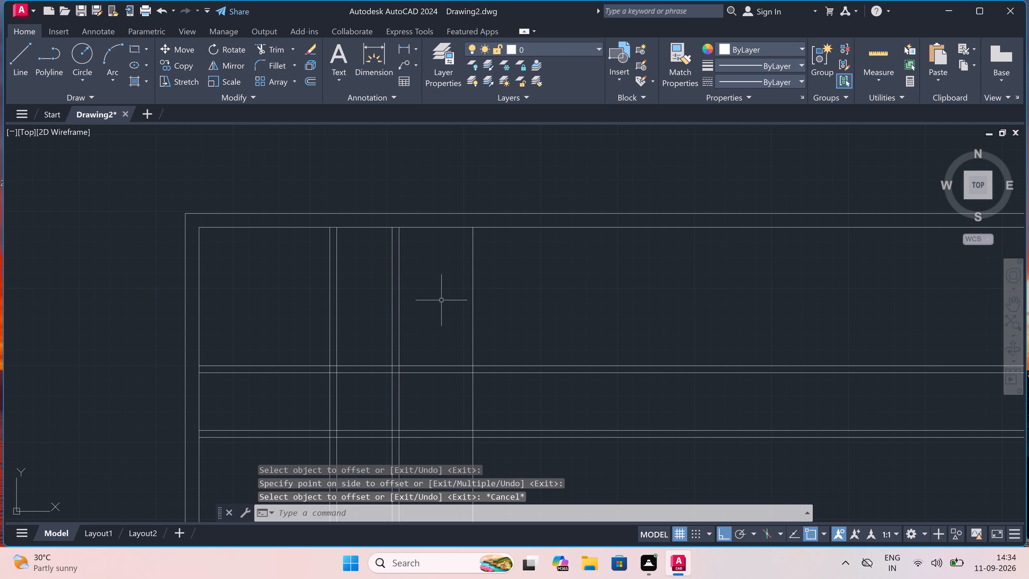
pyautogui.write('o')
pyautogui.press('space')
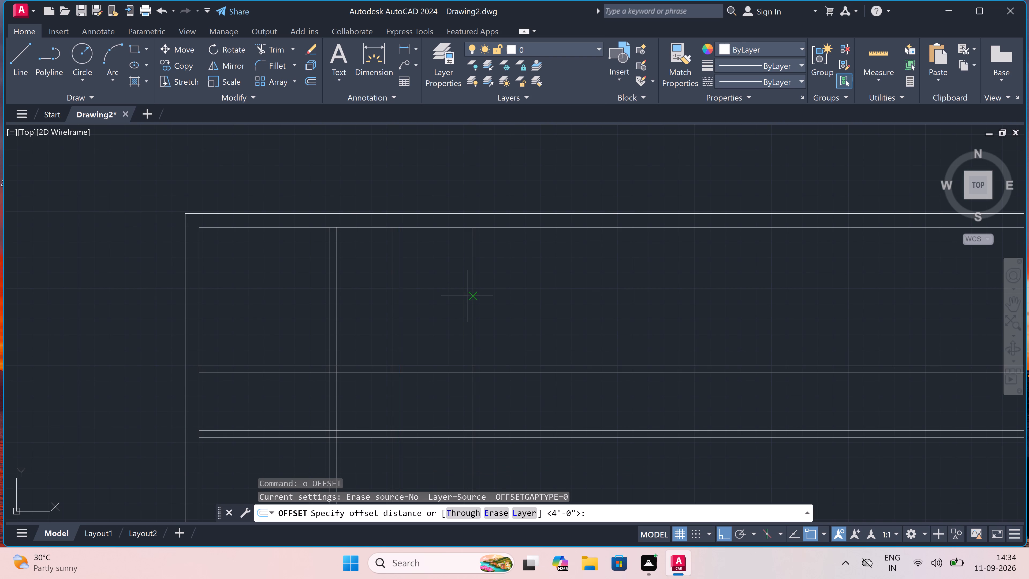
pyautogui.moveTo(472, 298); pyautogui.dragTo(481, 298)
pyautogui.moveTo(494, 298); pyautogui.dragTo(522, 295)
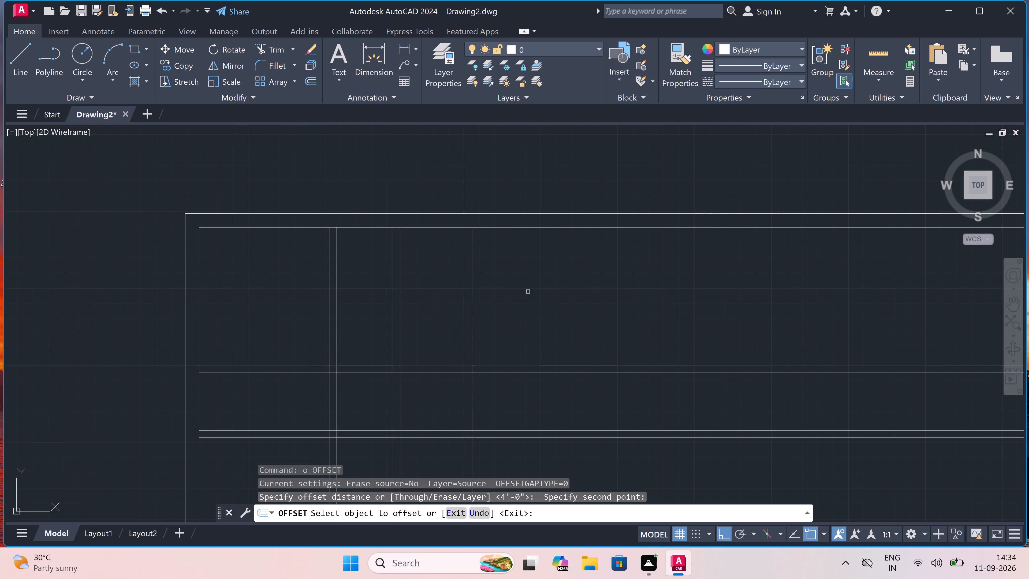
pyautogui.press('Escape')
# Offset the line 4' beyond the second vertical partition 4.5" to the right for the third partition's thickness.
pyautogui.press('o')
pyautogui.press('space')
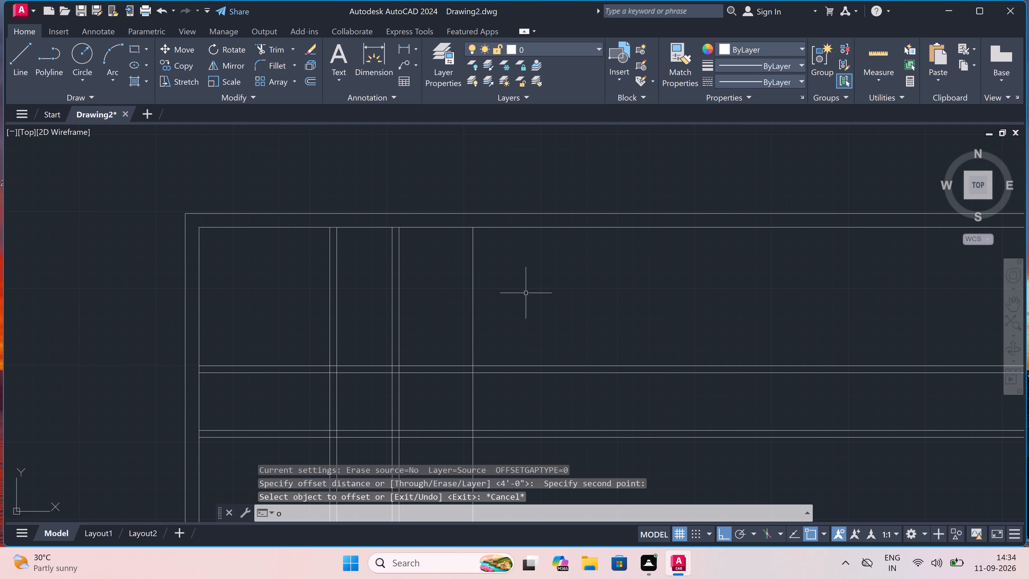
pyautogui.click(474, 303)
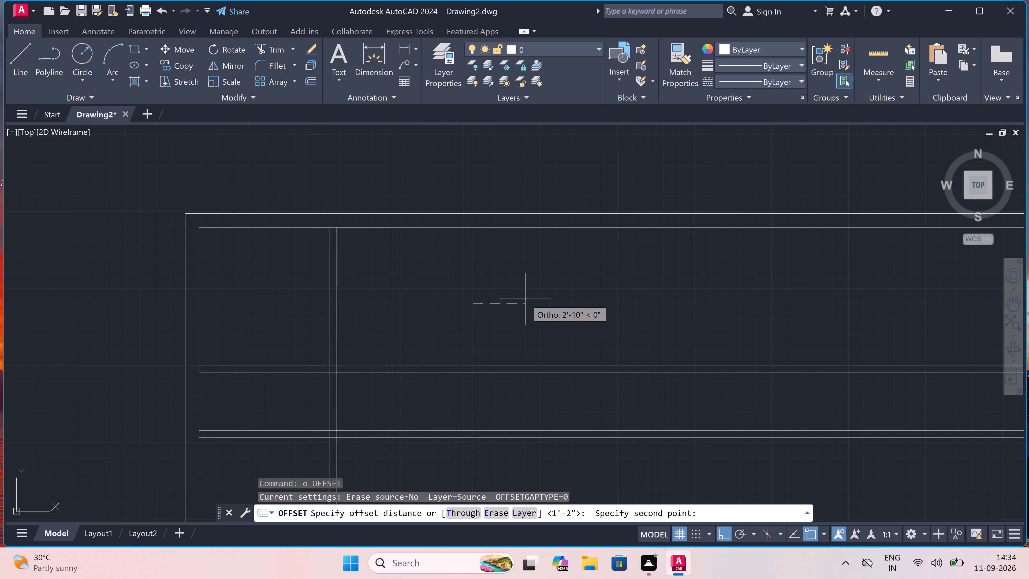
pyautogui.write('4.5"')
pyautogui.press('space')
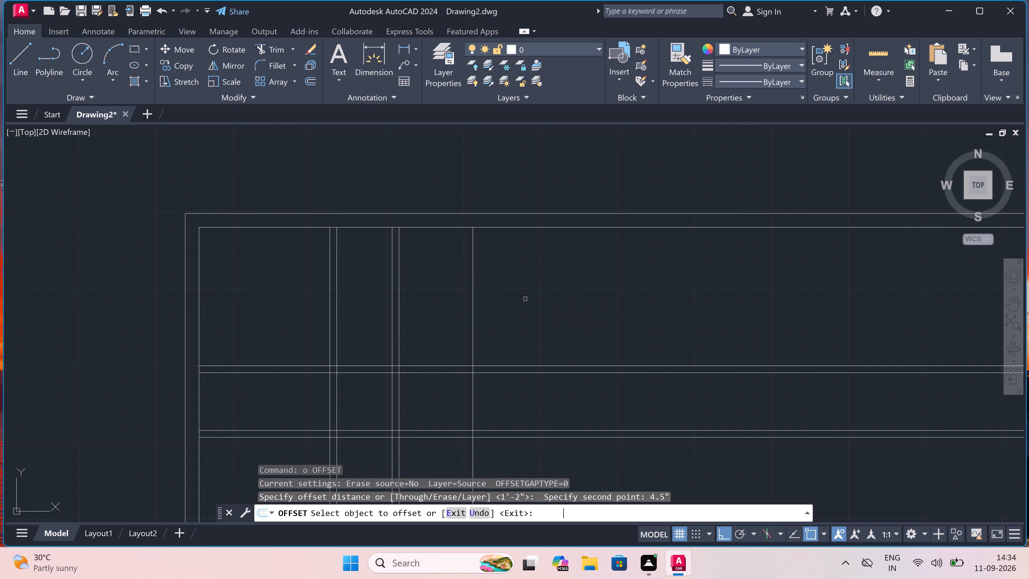
pyautogui.doubleClick(473, 314)
pyautogui.click(491, 311)
pyautogui.press('Escape')
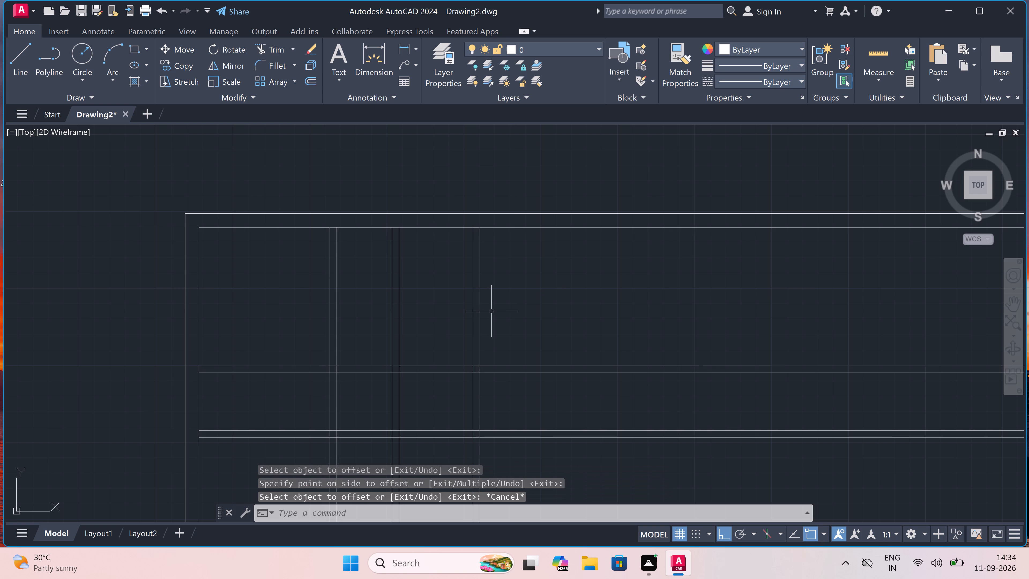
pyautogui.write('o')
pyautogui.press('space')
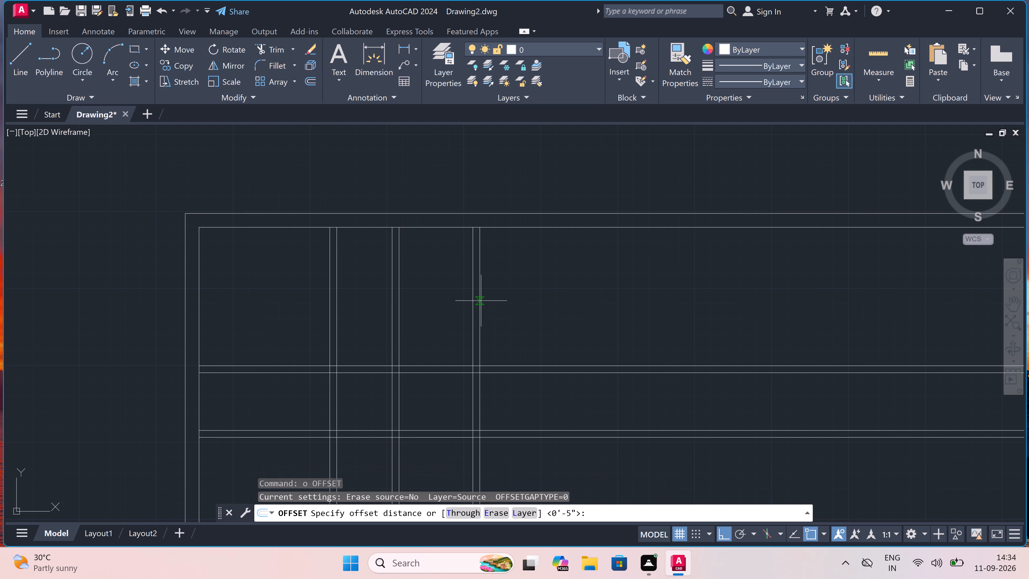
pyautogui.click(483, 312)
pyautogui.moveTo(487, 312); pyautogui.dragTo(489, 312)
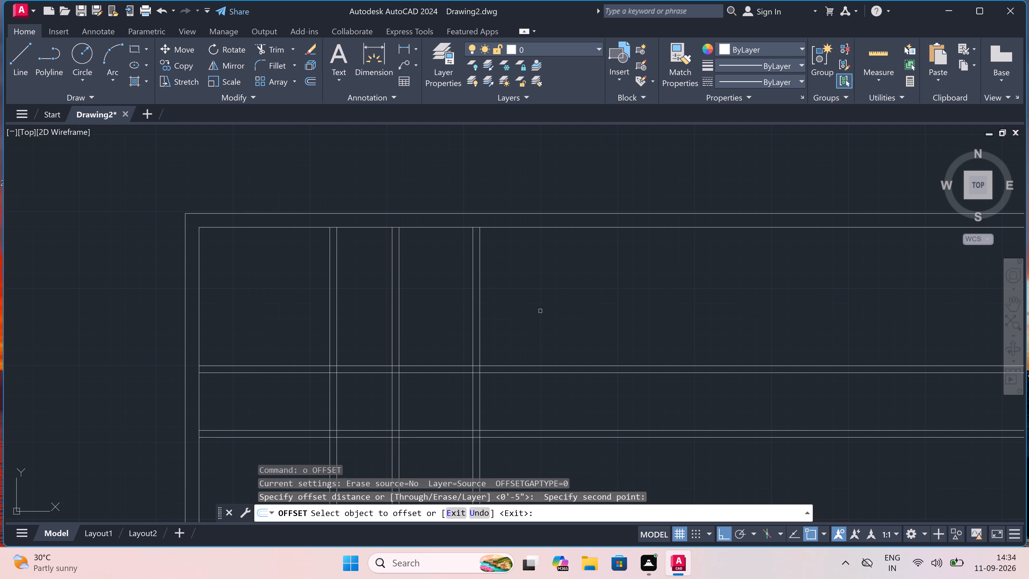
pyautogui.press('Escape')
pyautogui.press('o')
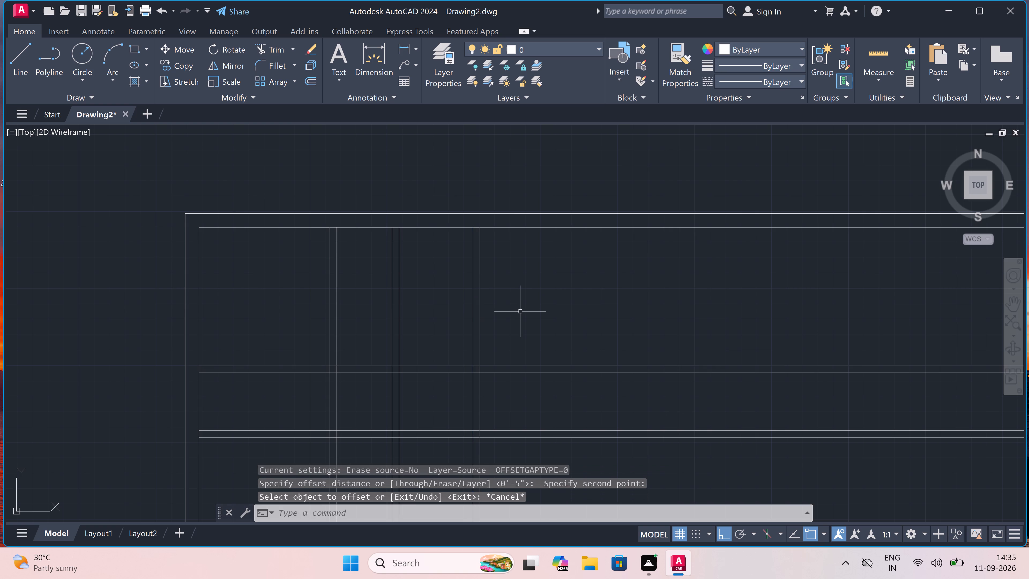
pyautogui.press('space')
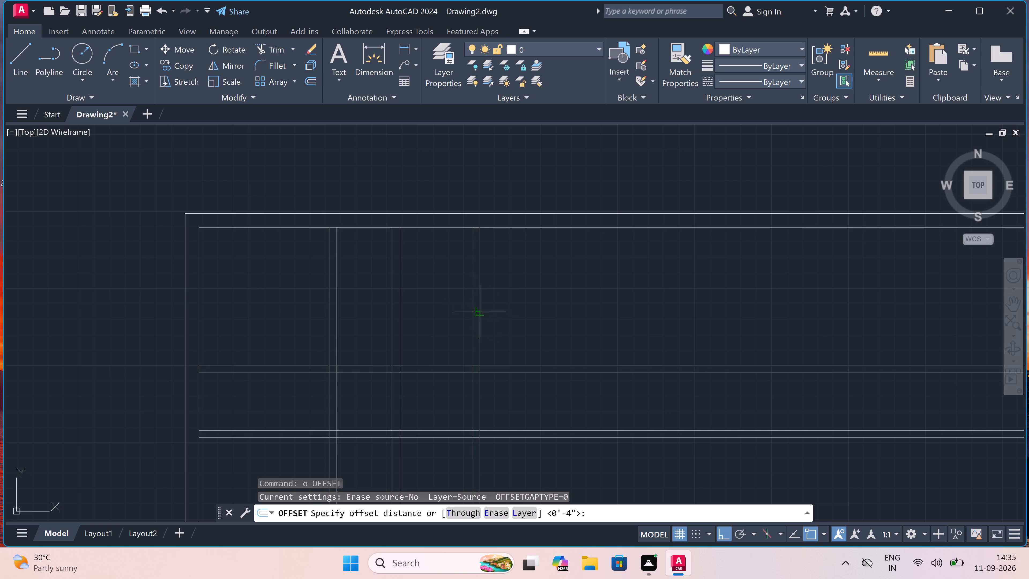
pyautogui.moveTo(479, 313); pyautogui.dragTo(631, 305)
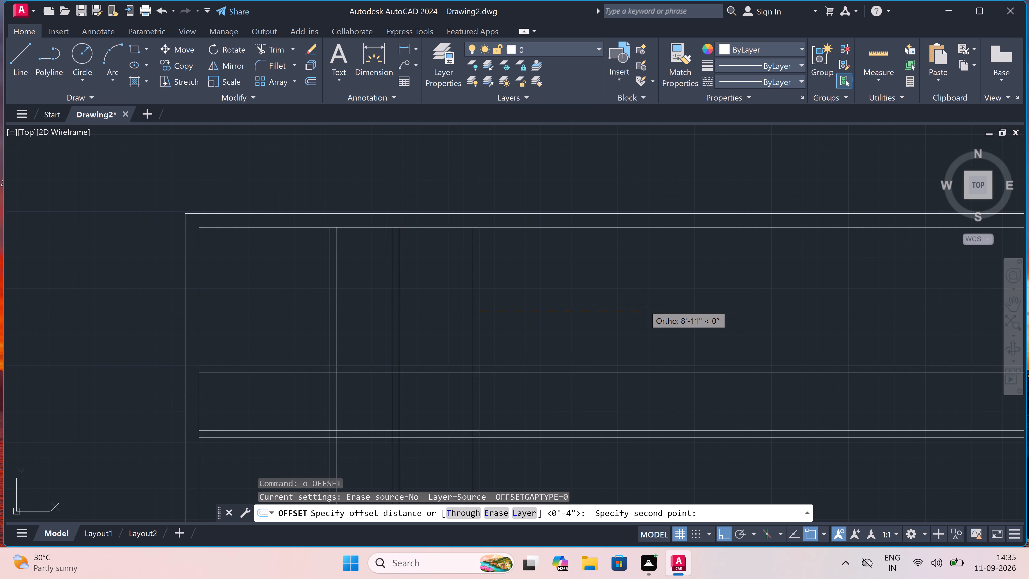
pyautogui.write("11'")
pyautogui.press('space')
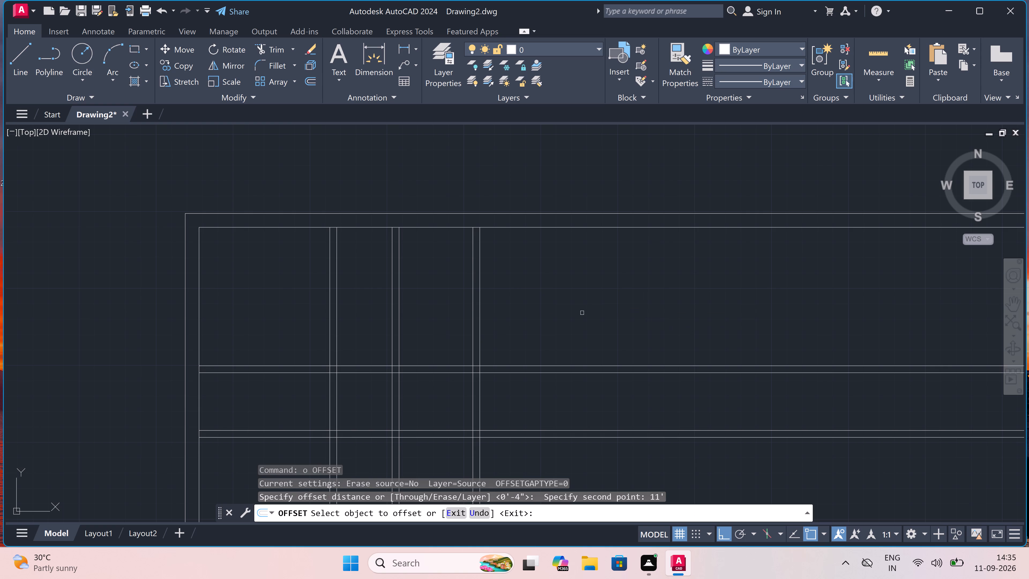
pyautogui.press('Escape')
# Offset the right-hand line of the third vertical partition 10' to the right.
pyautogui.write('o')
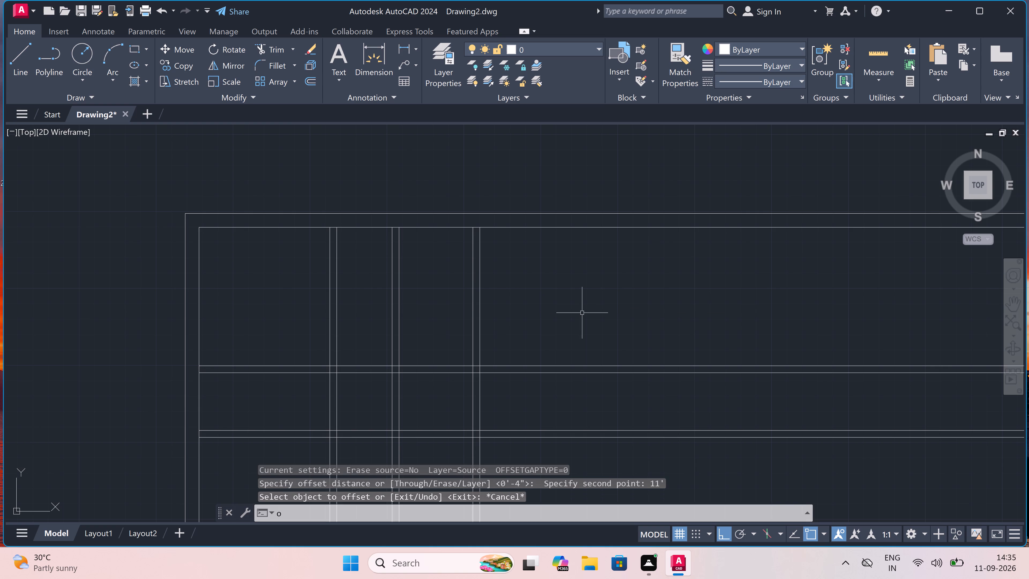
pyautogui.press('space')
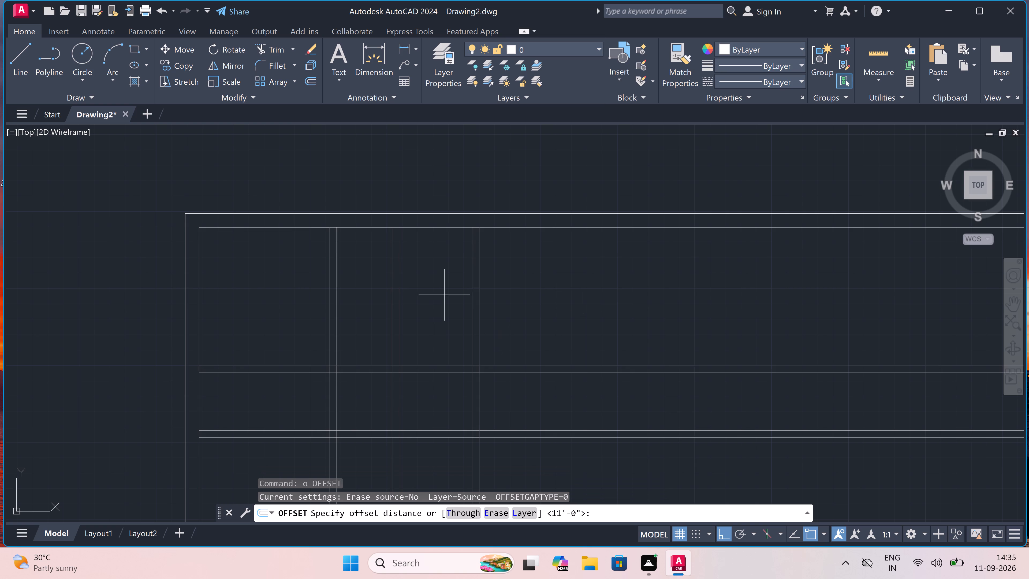
pyautogui.moveTo(480, 308); pyautogui.dragTo(490, 309)
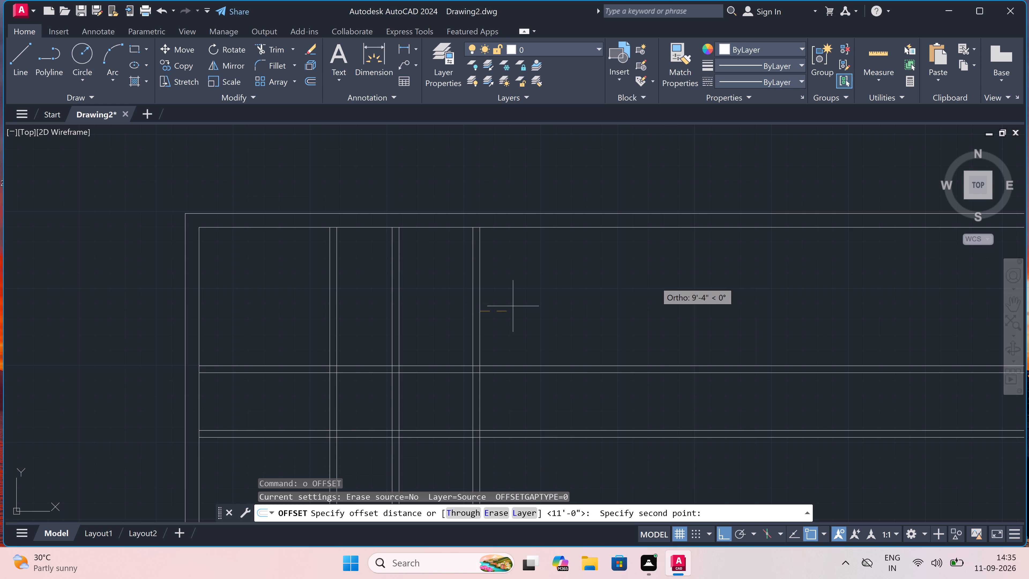
pyautogui.write("10'")
pyautogui.press('space')
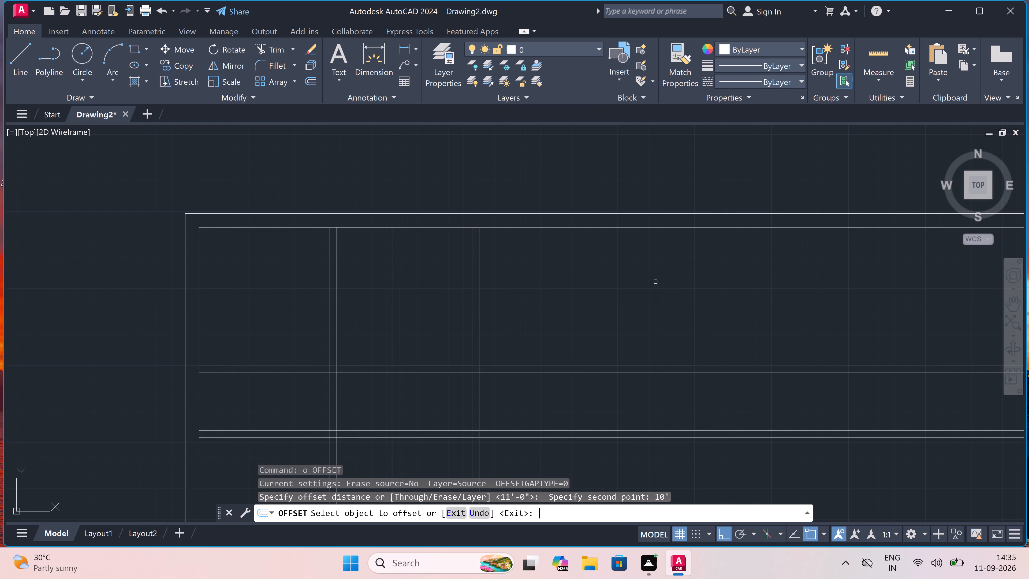
pyautogui.click(481, 315)
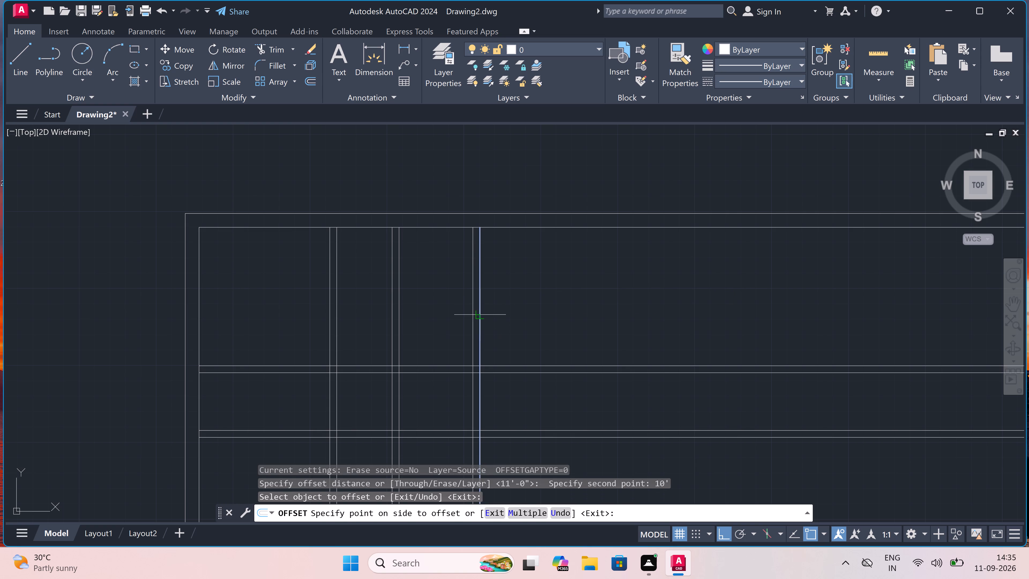
pyautogui.click(555, 307)
pyautogui.press('Escape')
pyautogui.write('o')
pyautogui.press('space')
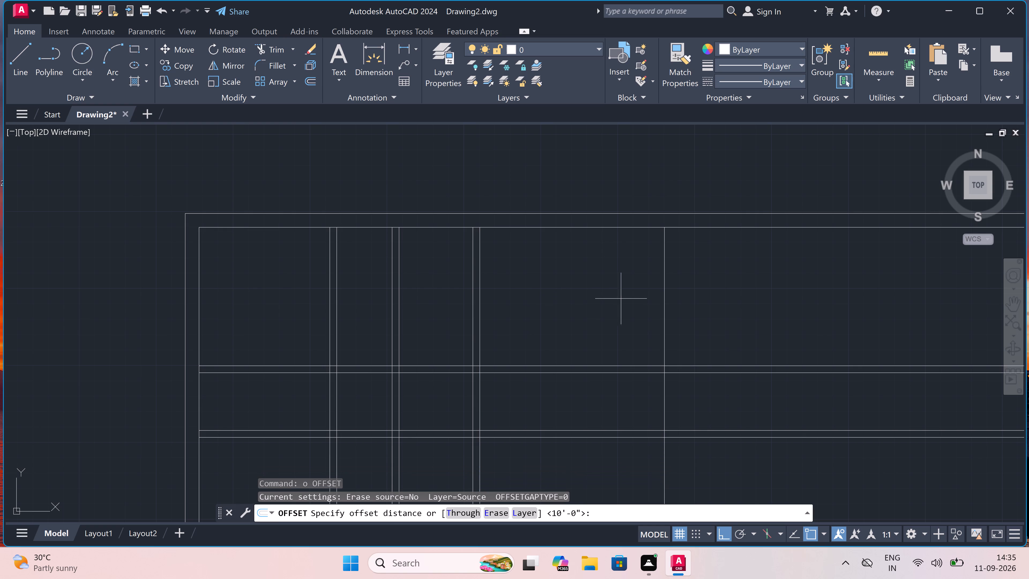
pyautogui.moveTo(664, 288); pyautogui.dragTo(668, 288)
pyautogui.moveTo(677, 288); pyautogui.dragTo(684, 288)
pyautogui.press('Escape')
# Offset the line 10' beyond the third vertical partition 9" to the right for the right outer wall's thickness.
pyautogui.write('o')
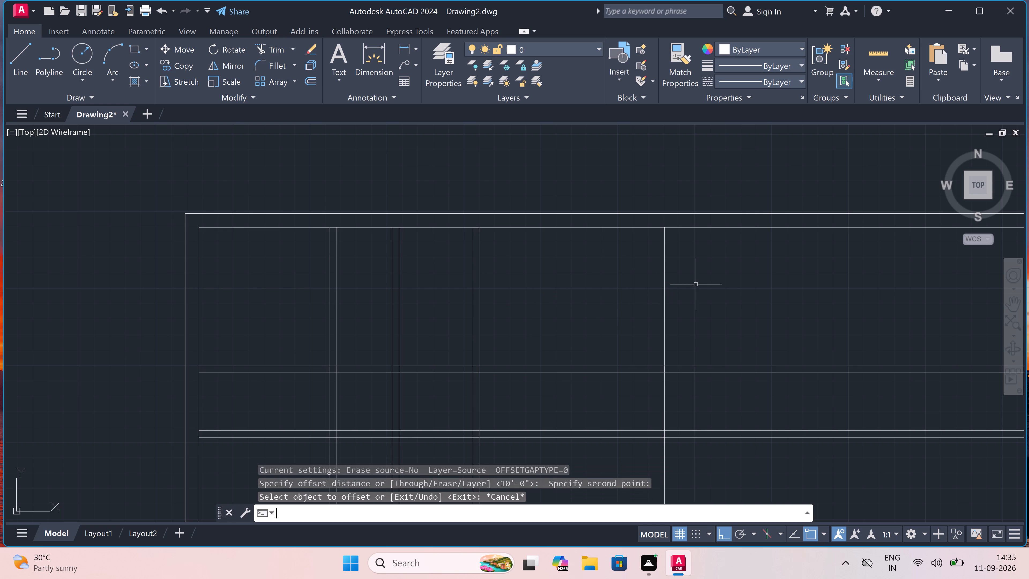
pyautogui.press('space')
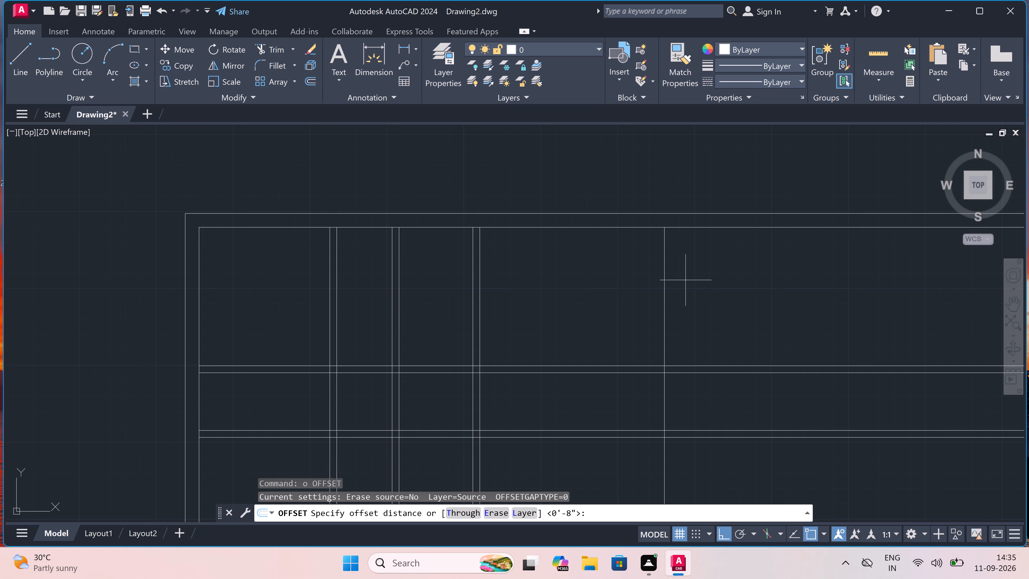
pyautogui.moveTo(664, 290); pyautogui.dragTo(678, 289)
pyautogui.write('9"')
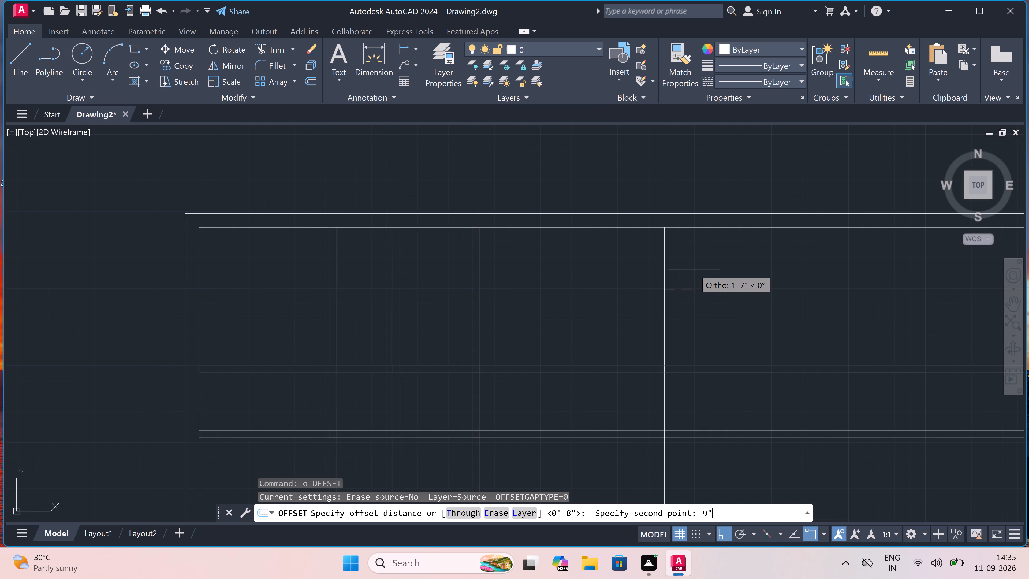
pyautogui.press('space')
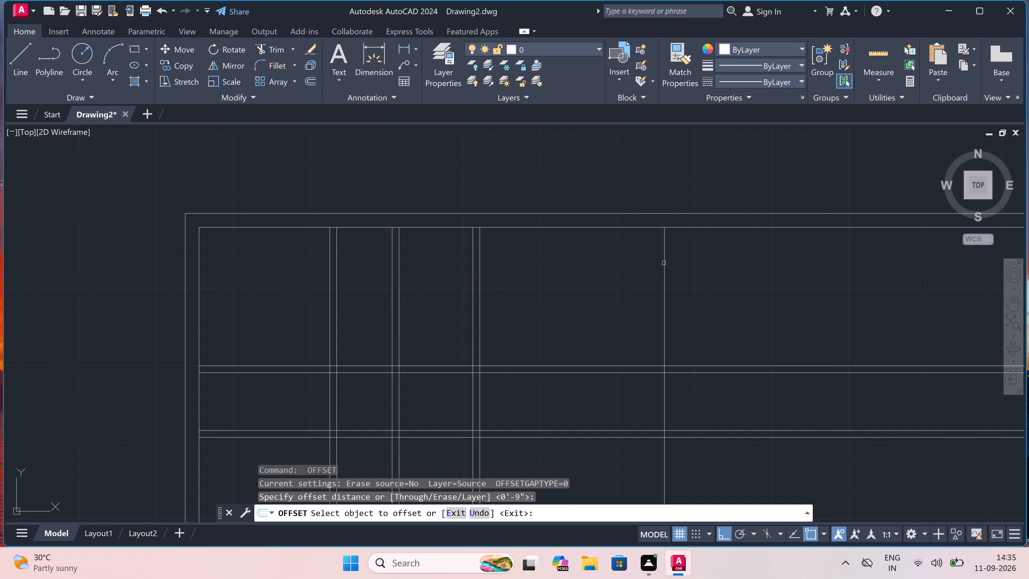
pyautogui.doubleClick(664, 263)
pyautogui.click(692, 263)
pyautogui.press('Escape')
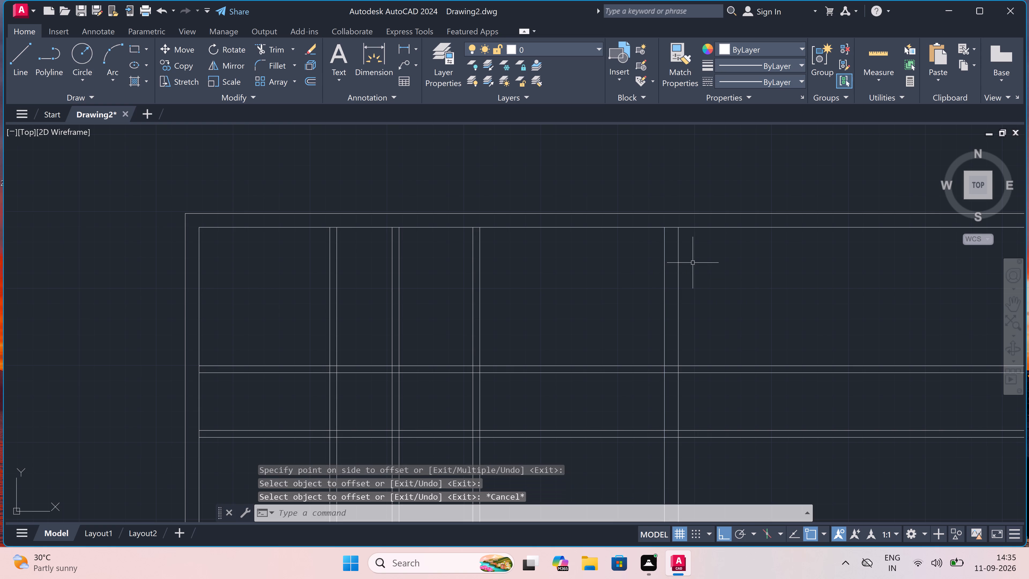
# Extend both lines of the right outer wall up to the top wall's outer line.
pyautogui.press('e')
pyautogui.press('x')
pyautogui.press('space')
pyautogui.click(716, 261)
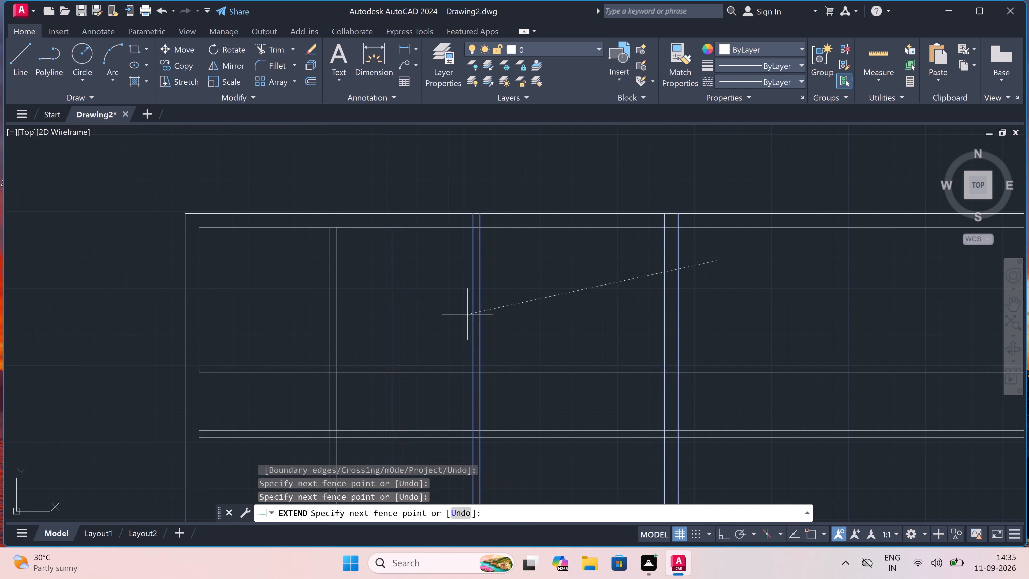
pyautogui.click(509, 292)
pyautogui.scroll(-5, 516, 276)
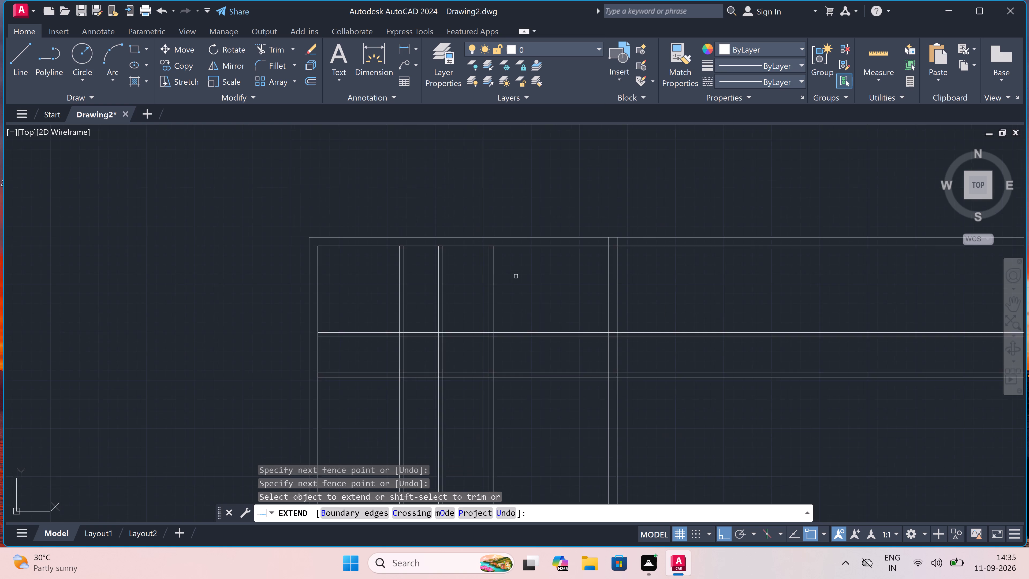
pyautogui.scroll(3, 528, 305)
pyautogui.scroll(1, 491, 239)
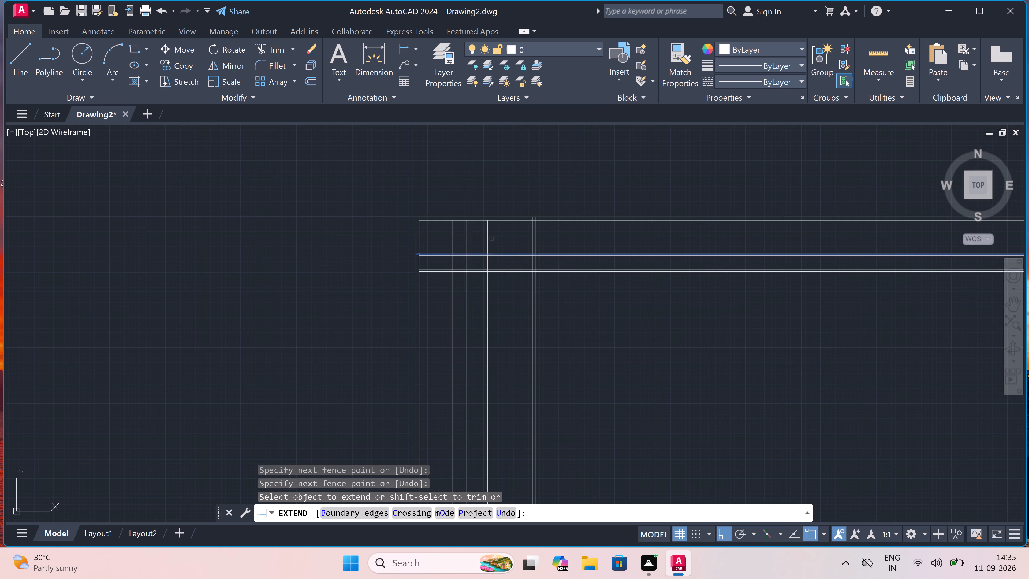
pyautogui.scroll(1, 491, 239)
pyautogui.press('Escape')
# Trim all the horizontal wall and partition lines that run past the right wall's outer line.
pyautogui.write('tr')
pyautogui.press('space')
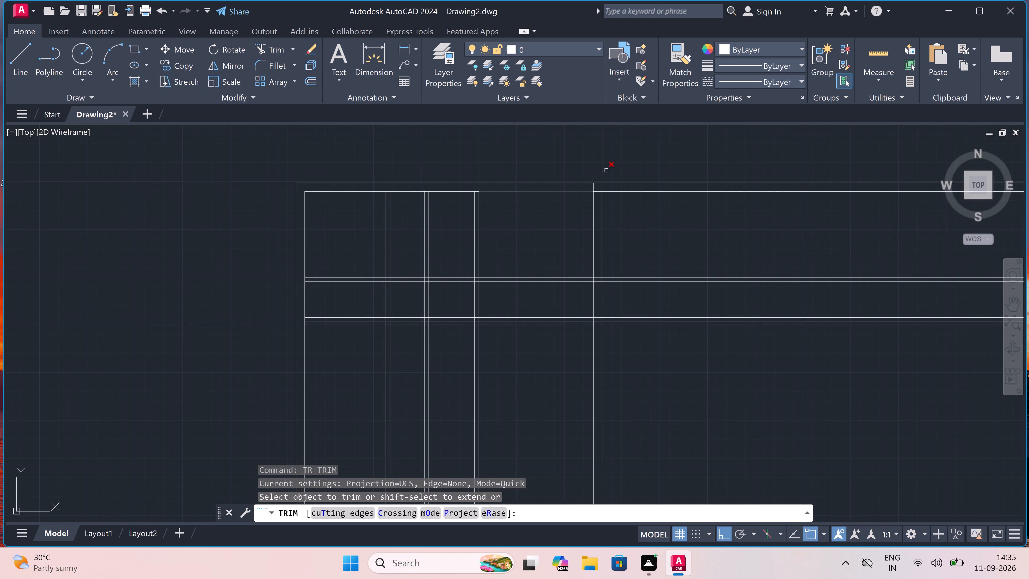
pyautogui.click(631, 160)
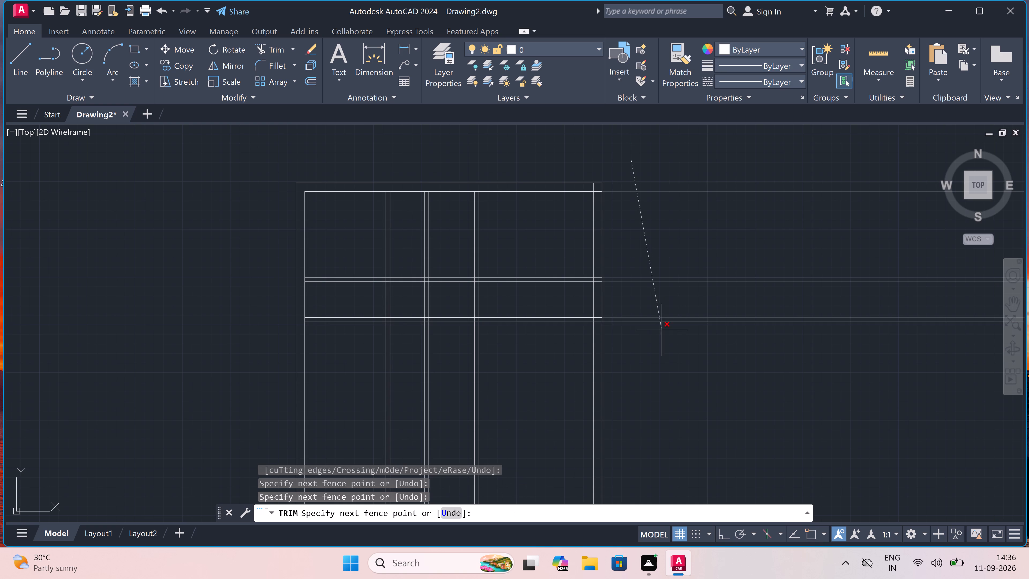
pyautogui.click(649, 364)
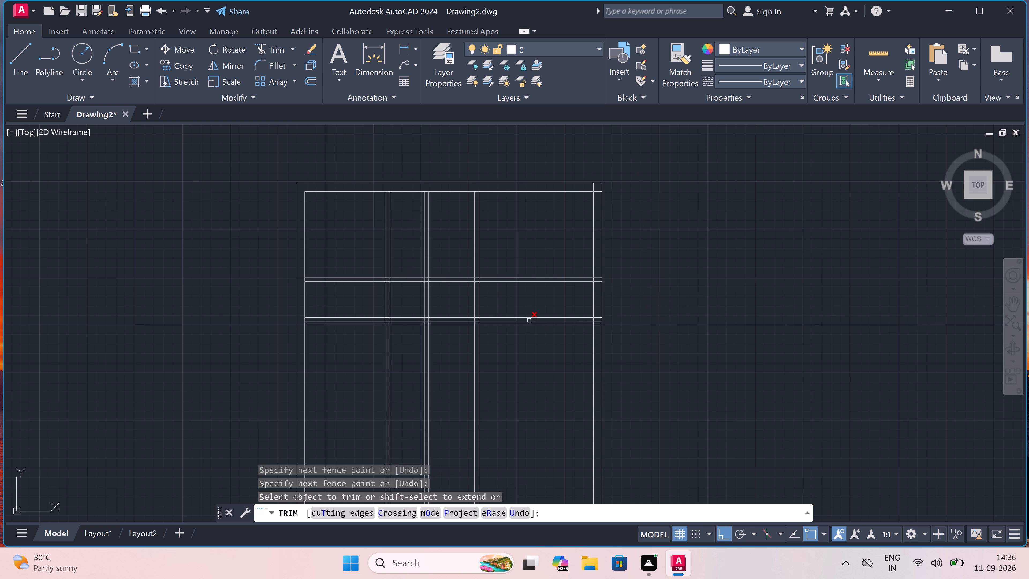
pyautogui.press('Escape')
# Trim the inner wall line overlaps inside the top-right corner of the outer walls to leave a clean corner.
pyautogui.press('t')
pyautogui.press('r')
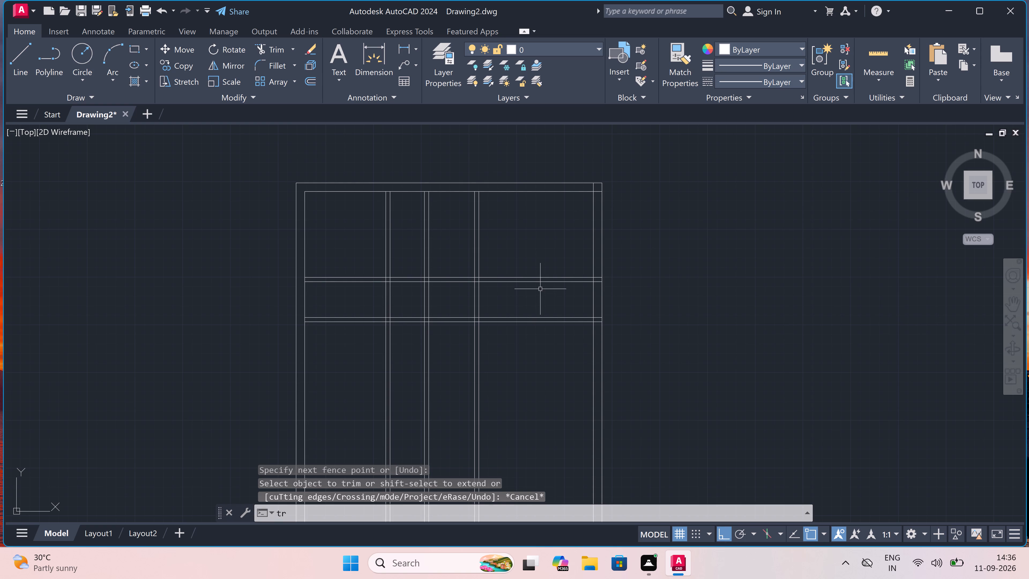
pyautogui.press('space')
pyautogui.scroll(3, 593, 183)
pyautogui.moveTo(596, 198); pyautogui.dragTo(593, 198)
pyautogui.click(576, 202)
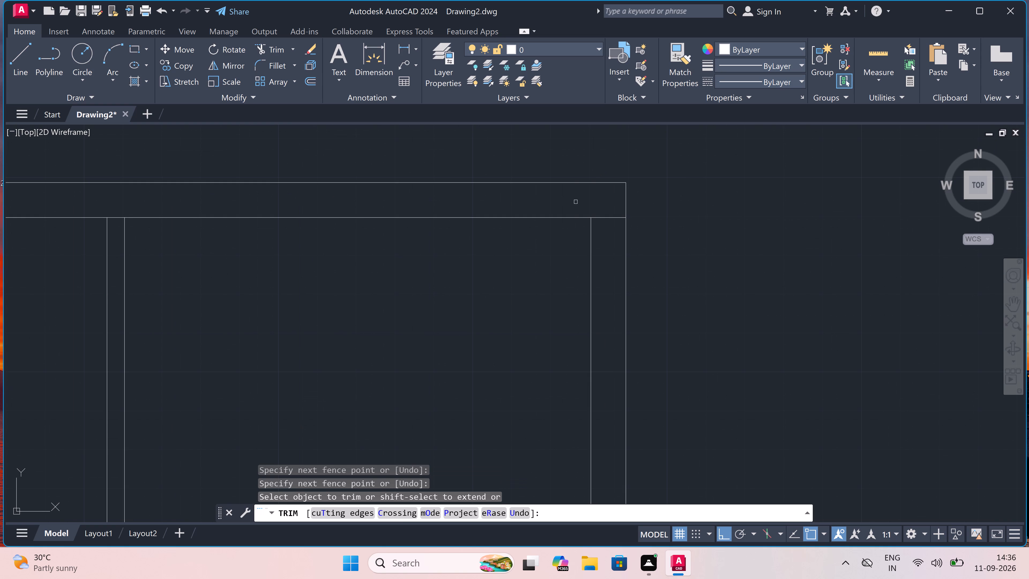
pyautogui.click(616, 210)
pyautogui.click(618, 259)
# Trim both horizontal partitions back to the right wall's inner line and open that inner line at the two partition junctions.
pyautogui.scroll(-6, 617, 256)
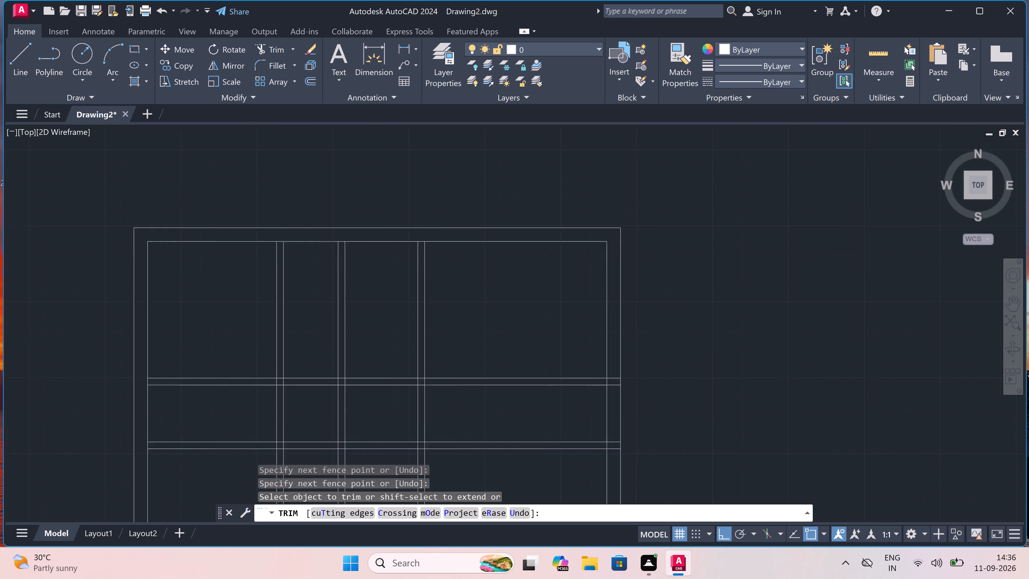
pyautogui.scroll(3, 617, 298)
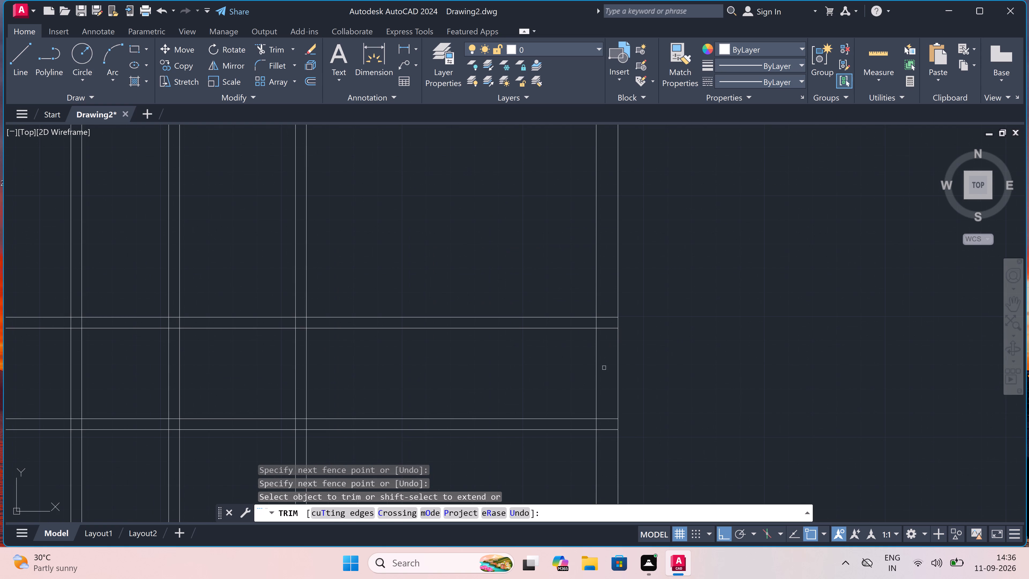
pyautogui.click(609, 444)
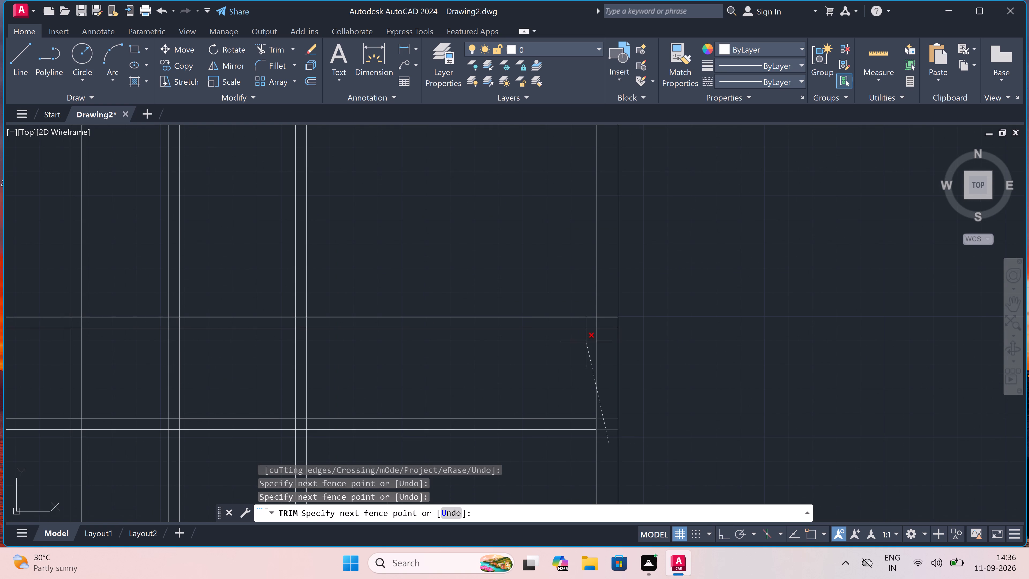
pyautogui.click(603, 314)
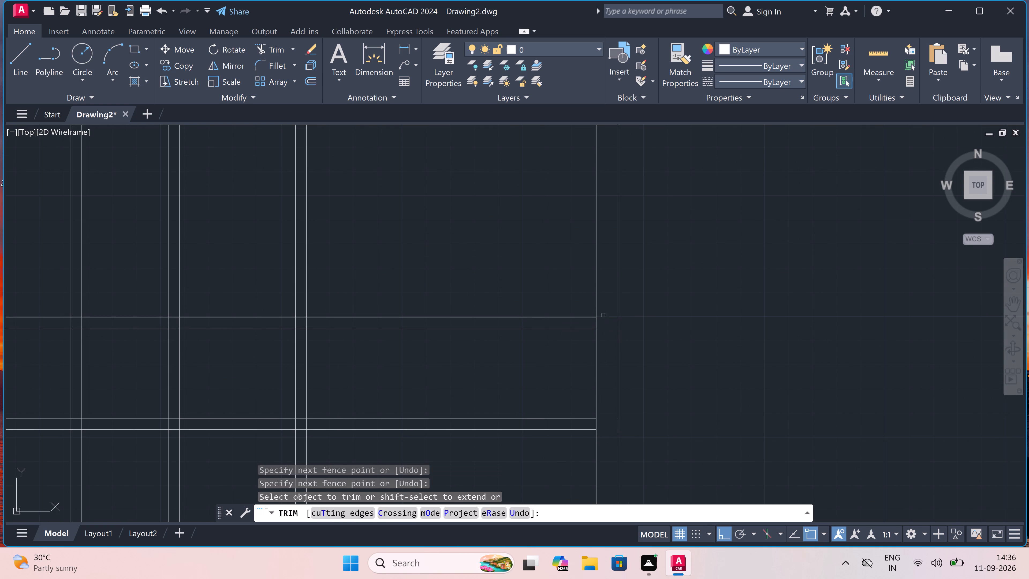
pyautogui.click(595, 324)
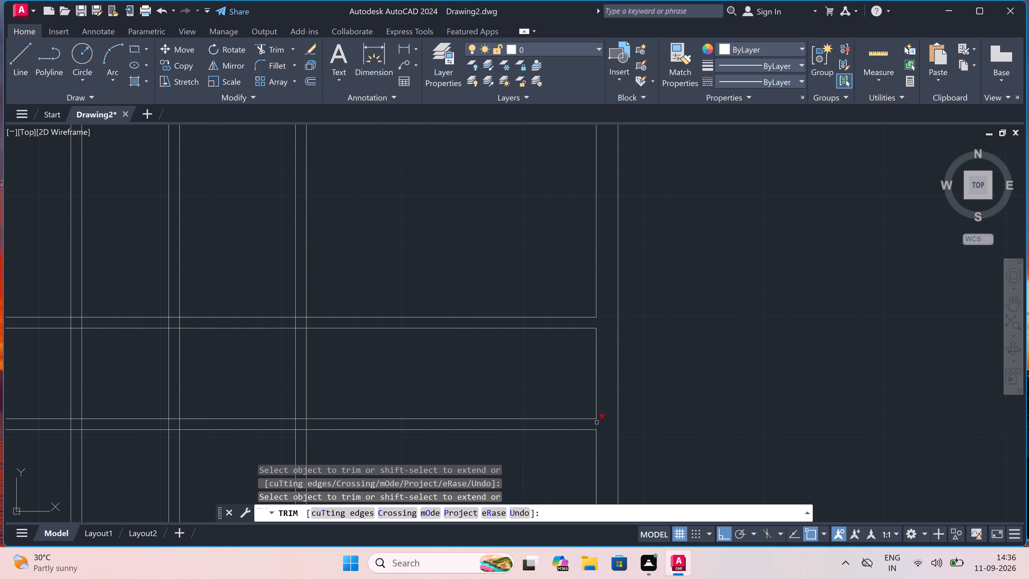
pyautogui.click(597, 422)
pyautogui.press('Escape')
# Trim the upper horizontal partition outside the first and third vertical partitions, and all vertical partition lines between the two horizontal partitions.
pyautogui.scroll(-4, 595, 418)
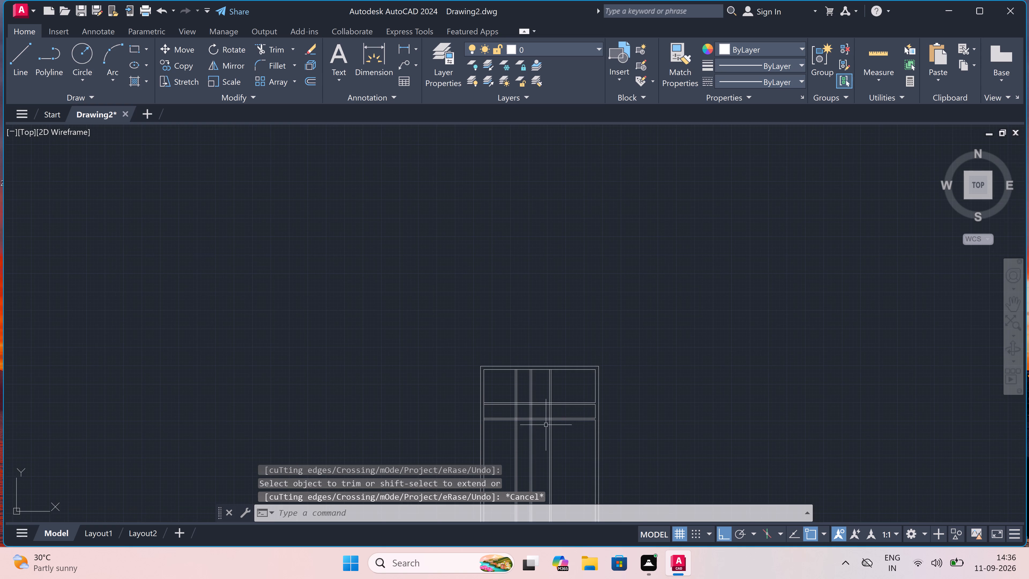
pyautogui.scroll(3, 515, 421)
pyautogui.scroll(2, 571, 358)
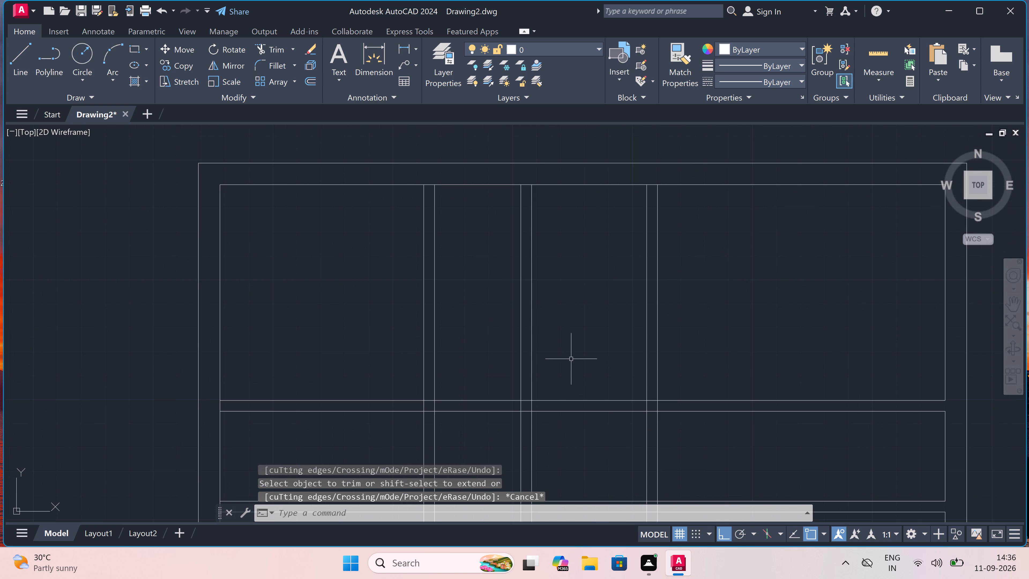
pyautogui.scroll(-3, 571, 359)
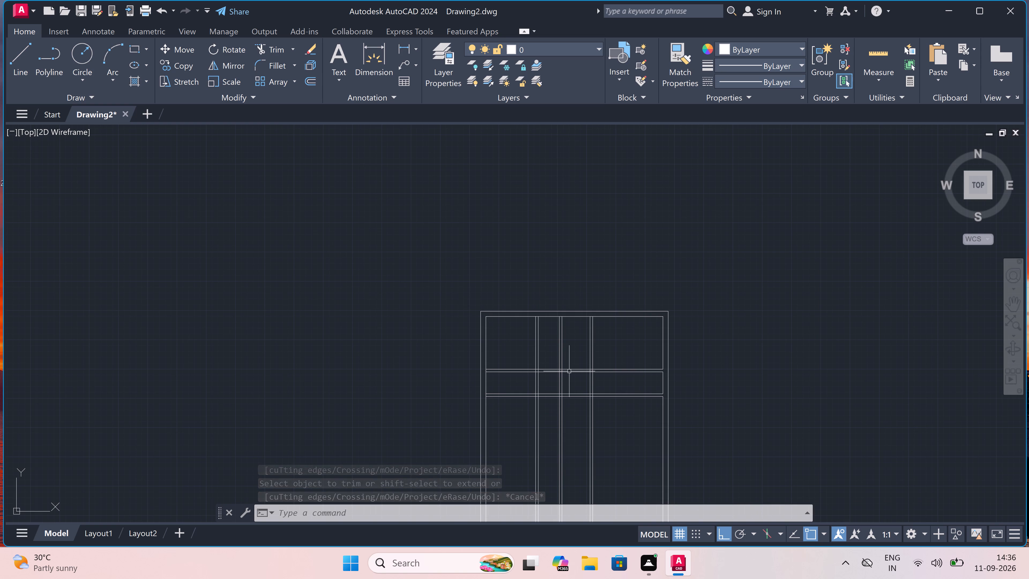
pyautogui.scroll(2, 566, 391)
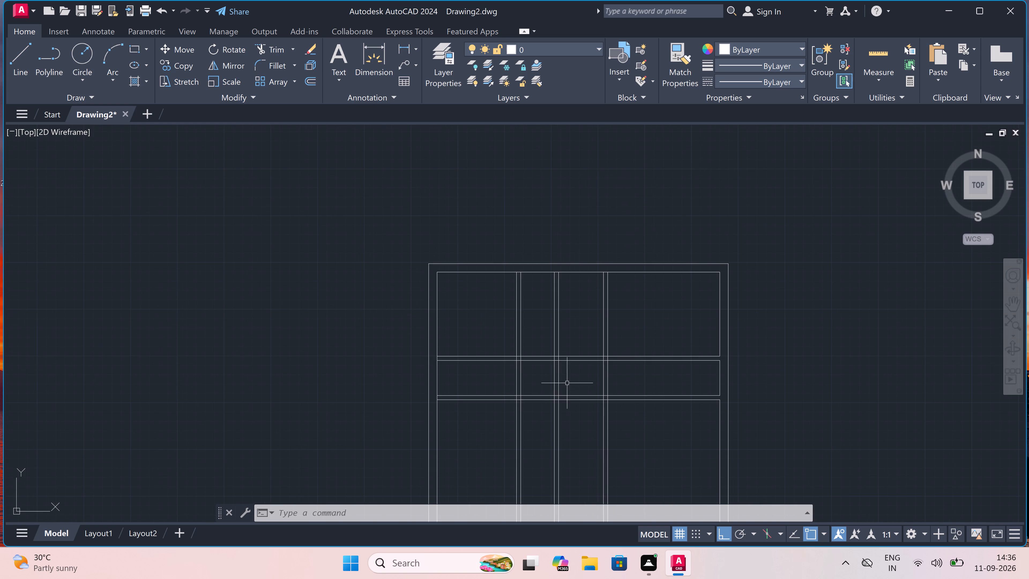
pyautogui.press('t')
pyautogui.press('r')
pyautogui.press('space')
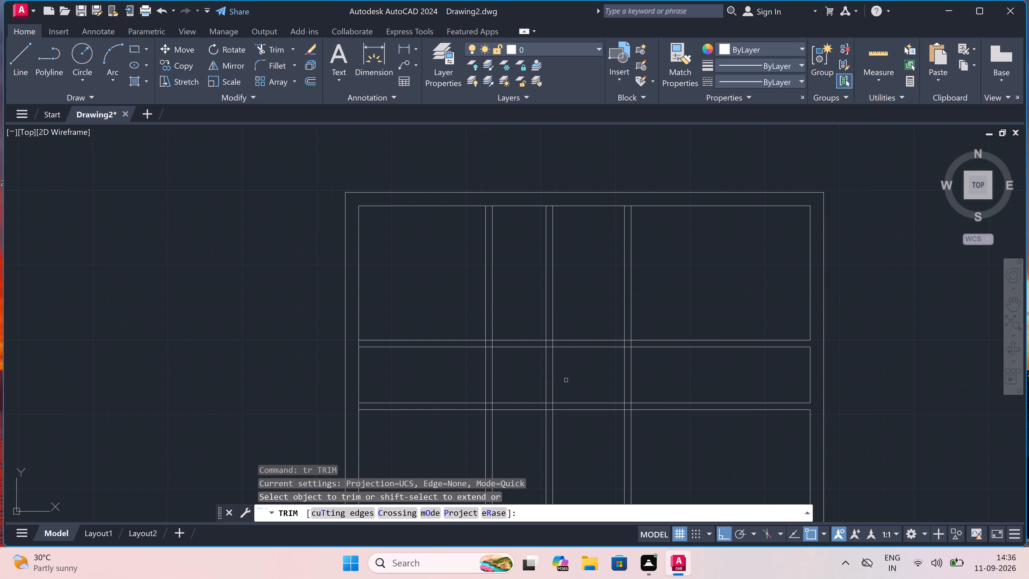
pyautogui.moveTo(655, 355); pyautogui.dragTo(655, 348)
pyautogui.click(650, 315)
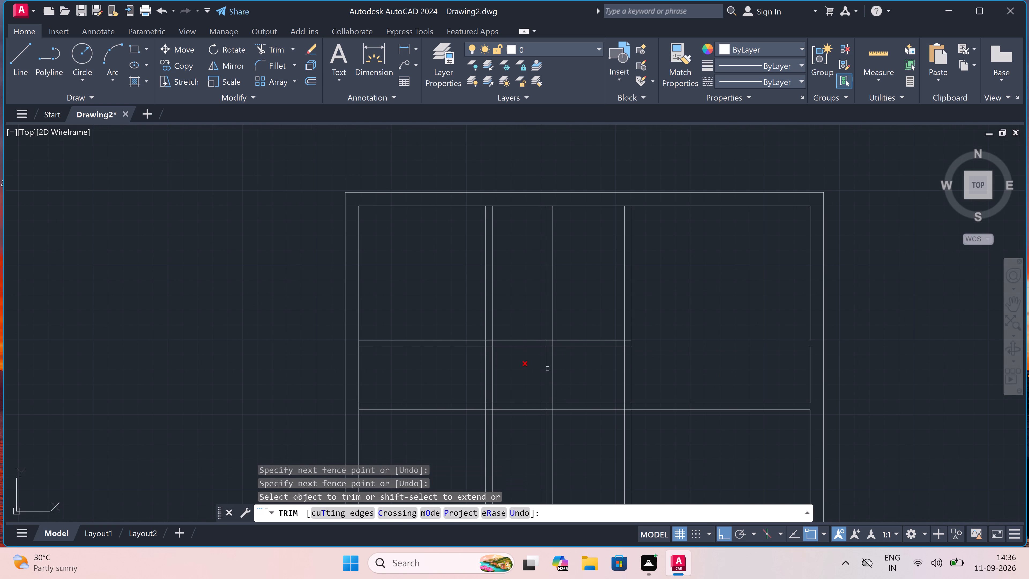
pyautogui.moveTo(463, 379); pyautogui.dragTo(467, 380)
pyautogui.click(697, 348)
pyautogui.click(422, 391)
pyautogui.click(417, 311)
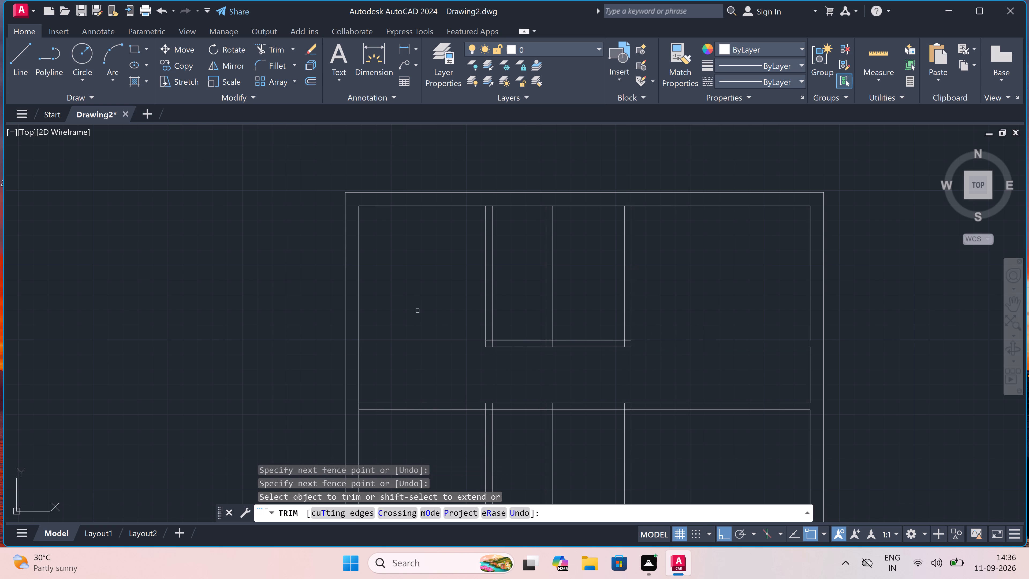
# Trim away both lines of the first vertical partition below the lower horizontal partition.
pyautogui.scroll(-3, 417, 311)
pyautogui.scroll(2, 425, 369)
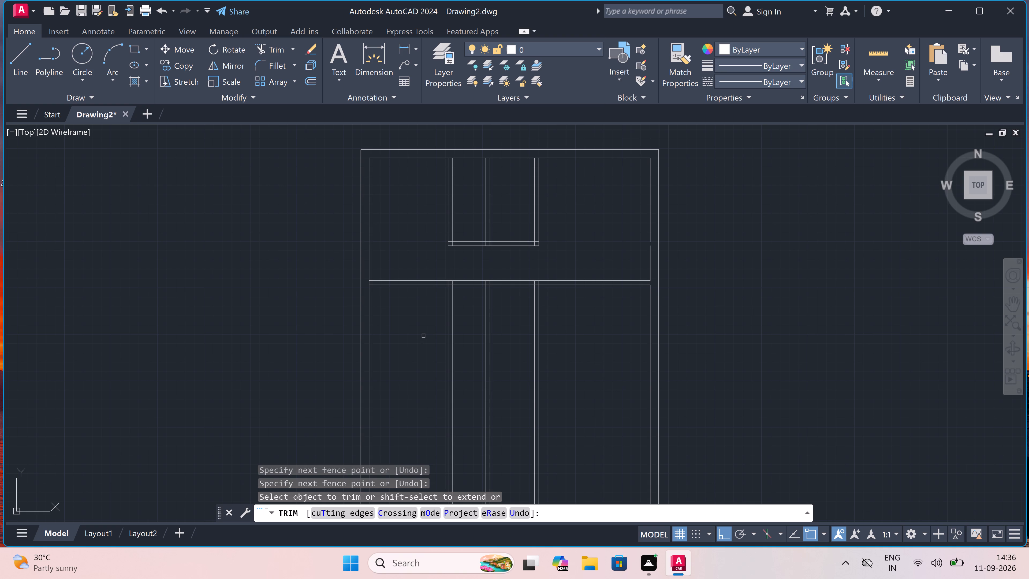
pyautogui.click(457, 325)
pyautogui.doubleClick(443, 332)
# Trim the short vertical line pieces crossing inside the lower horizontal partition's thickness at all three vertical partitions.
pyautogui.scroll(3, 454, 284)
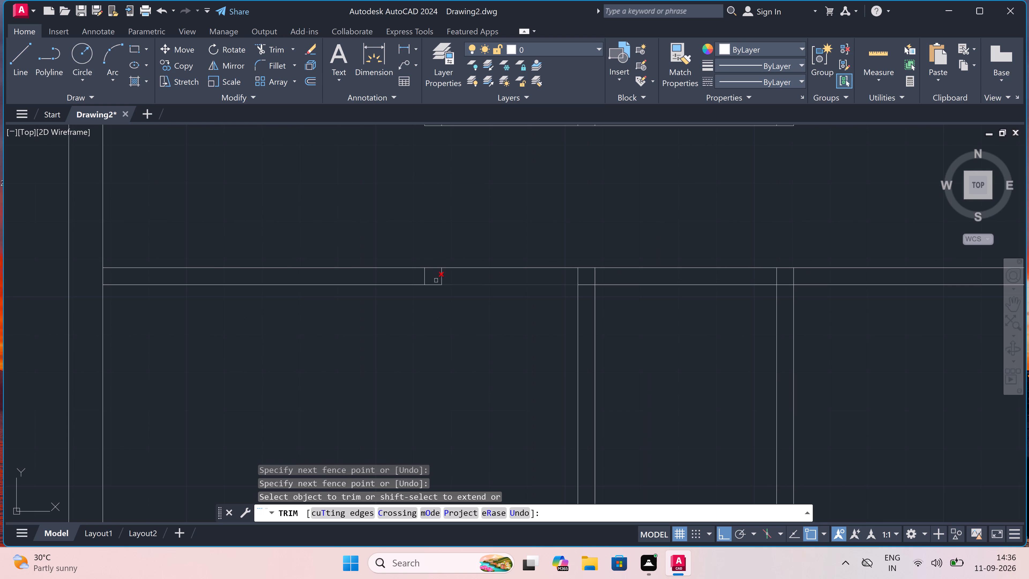
pyautogui.click(403, 272)
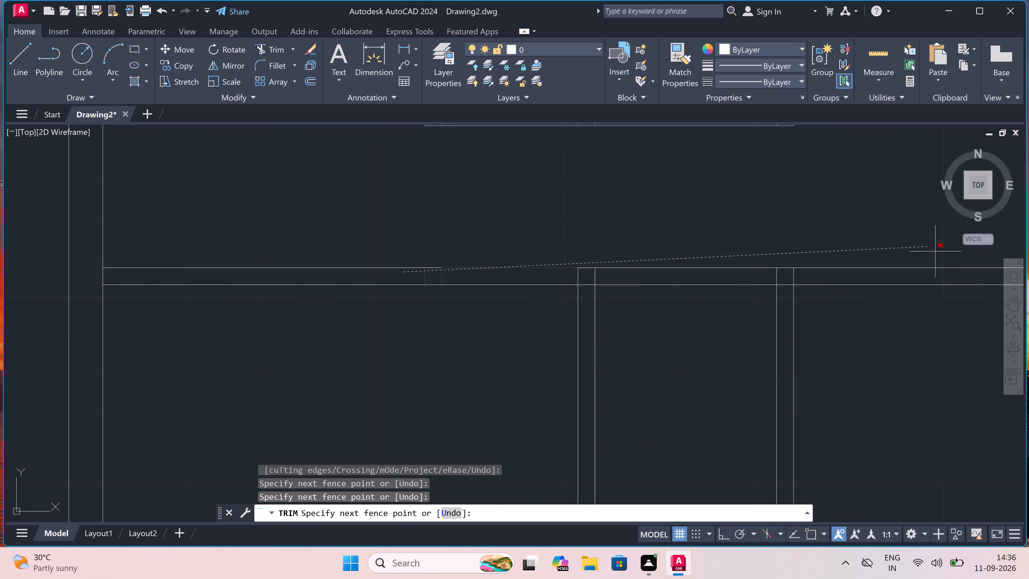
pyautogui.click(856, 275)
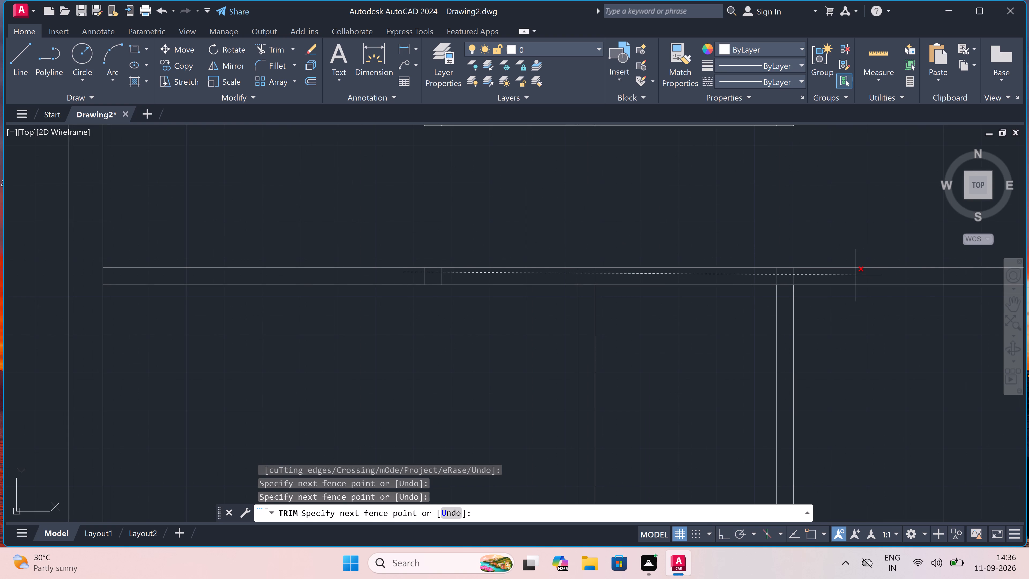
# Trim the left wall's inner line where the lower horizontal partition meets it, leaving an open junction.
pyautogui.scroll(-4, 617, 311)
pyautogui.scroll(2, 510, 311)
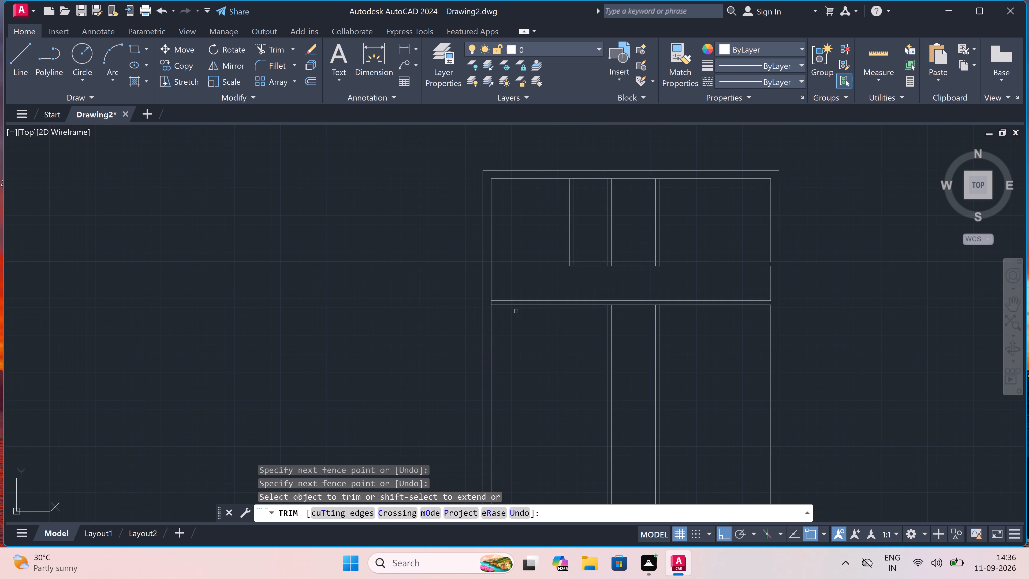
pyautogui.scroll(2, 515, 311)
pyautogui.click(437, 279)
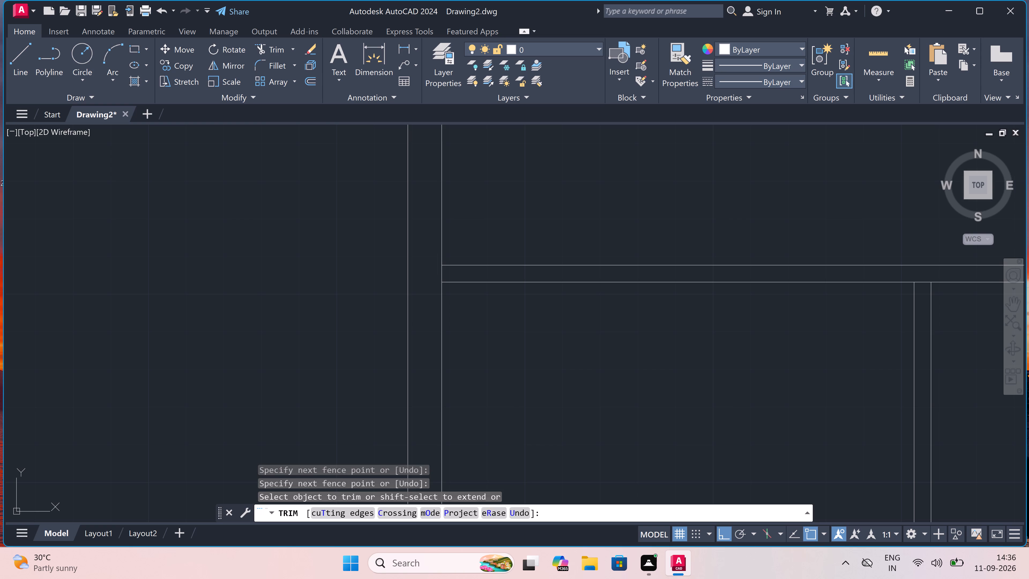
pyautogui.click(452, 275)
pyautogui.scroll(-5, 452, 276)
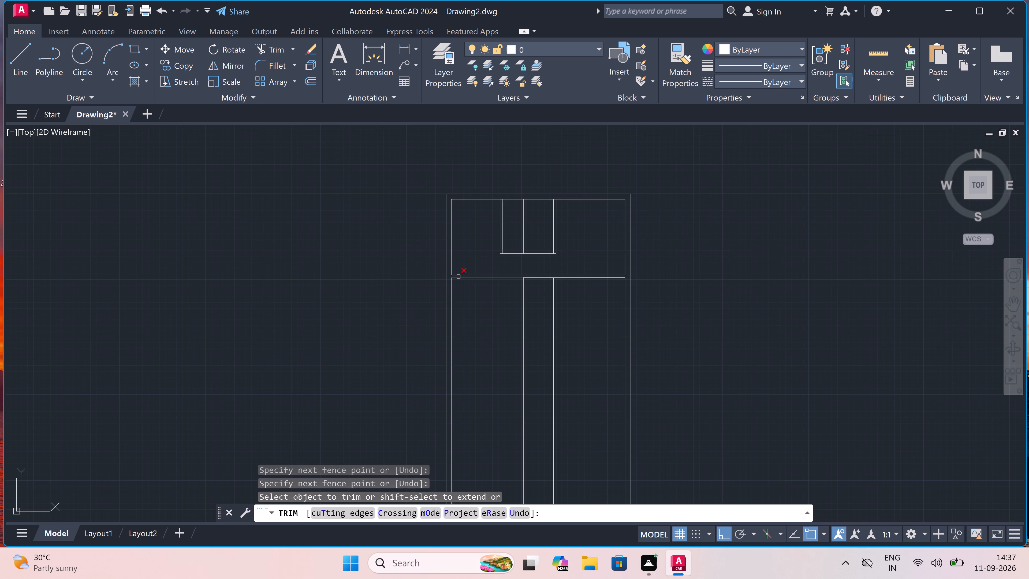
pyautogui.scroll(2, 605, 249)
pyautogui.scroll(3, 654, 255)
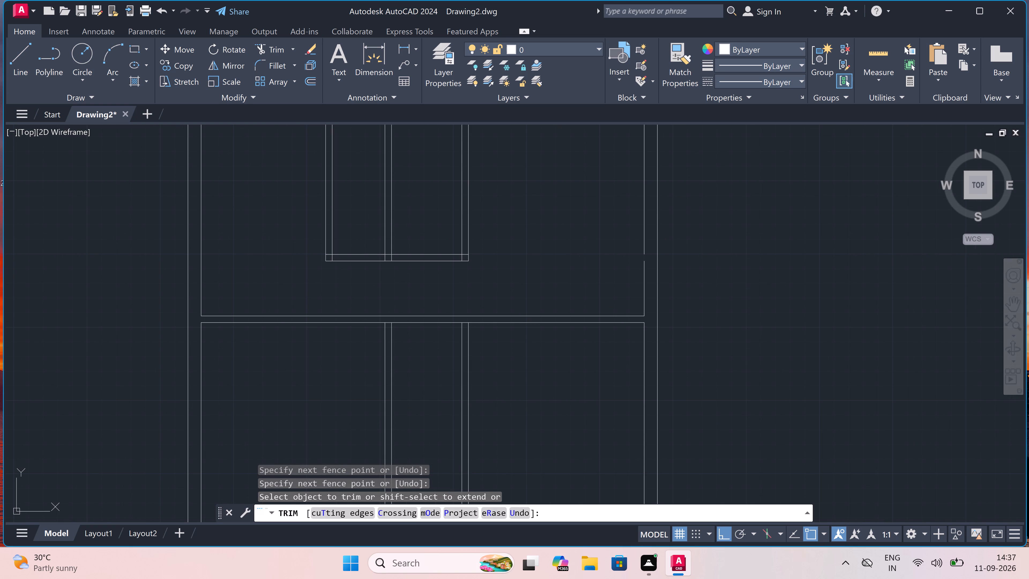
pyautogui.press('Escape')
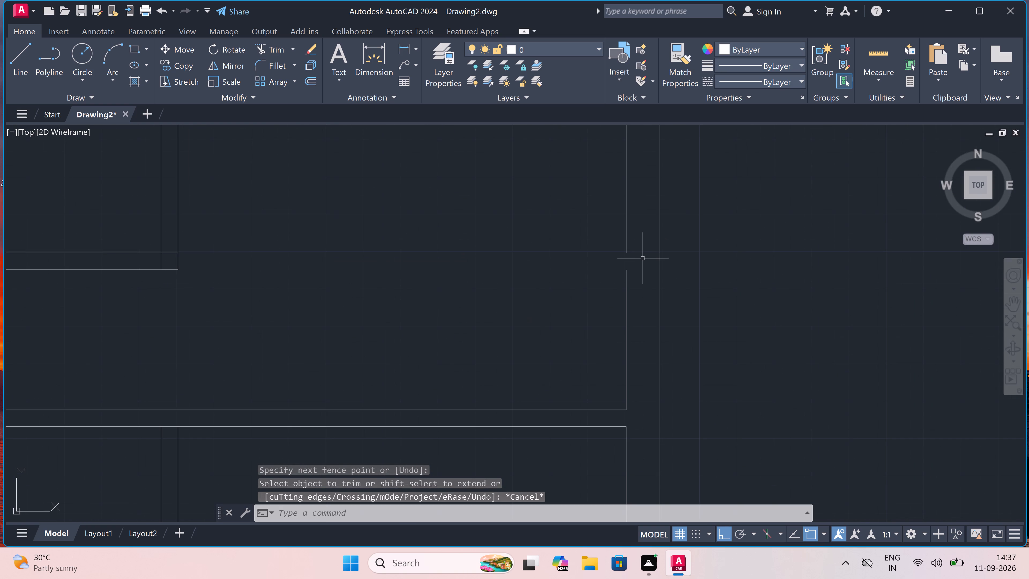
# Extend the right wall's upper inner line down to close the gap left at the removed upper horizontal partition.
pyautogui.press('e')
pyautogui.press('x')
pyautogui.press('space')
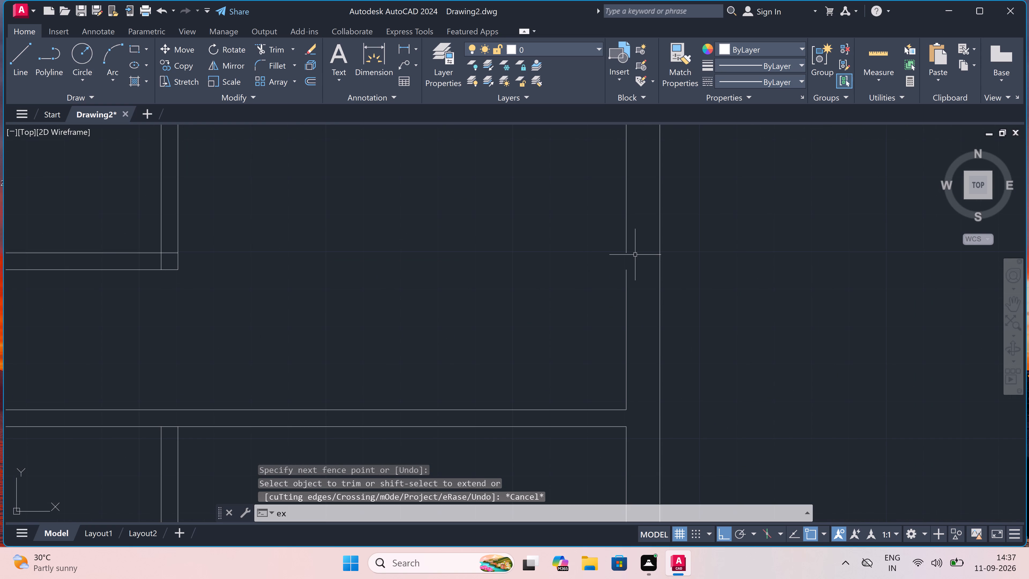
pyautogui.click(625, 247)
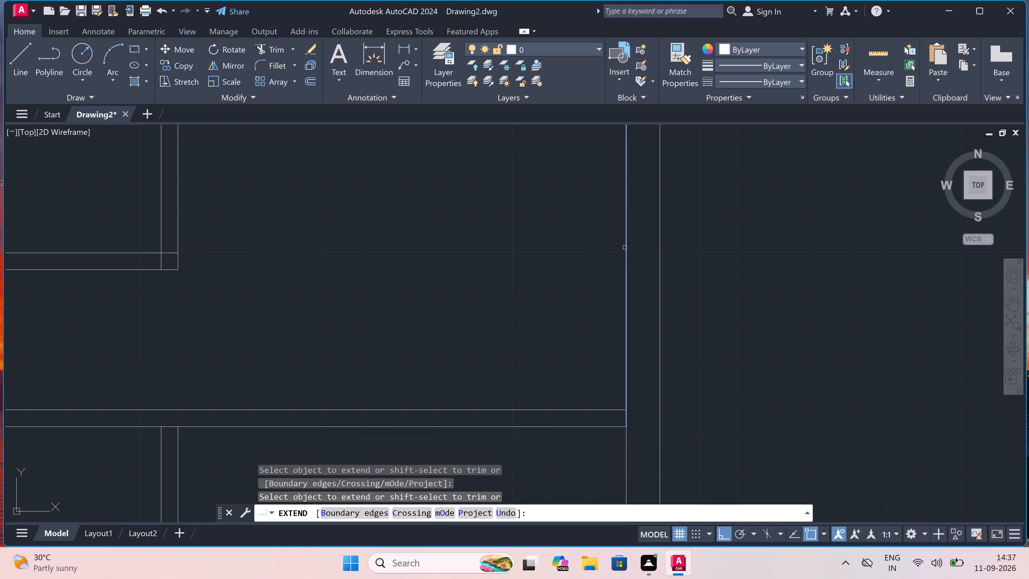
pyautogui.press('Escape')
# Offset the lower horizontal partition's bottom line 10'6" downward.
pyautogui.scroll(-6, 625, 247)
pyautogui.scroll(3, 602, 247)
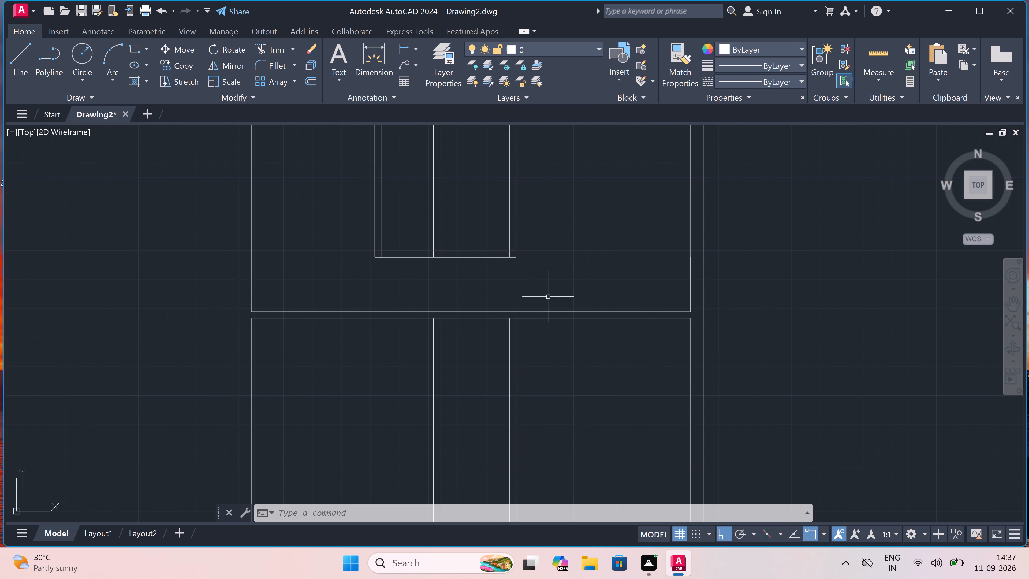
pyautogui.write('o')
pyautogui.press('space')
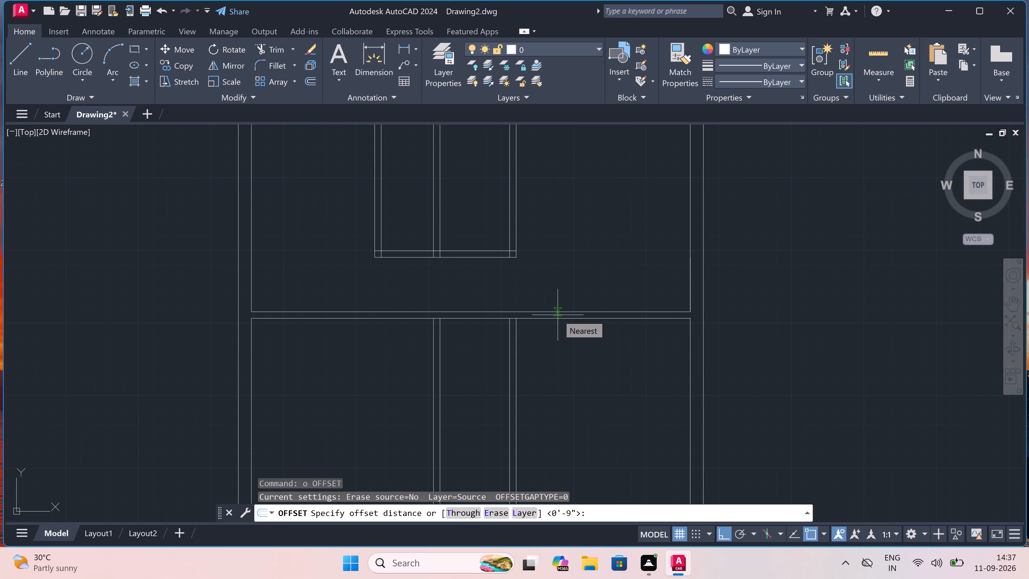
pyautogui.moveTo(557, 319); pyautogui.dragTo(558, 323)
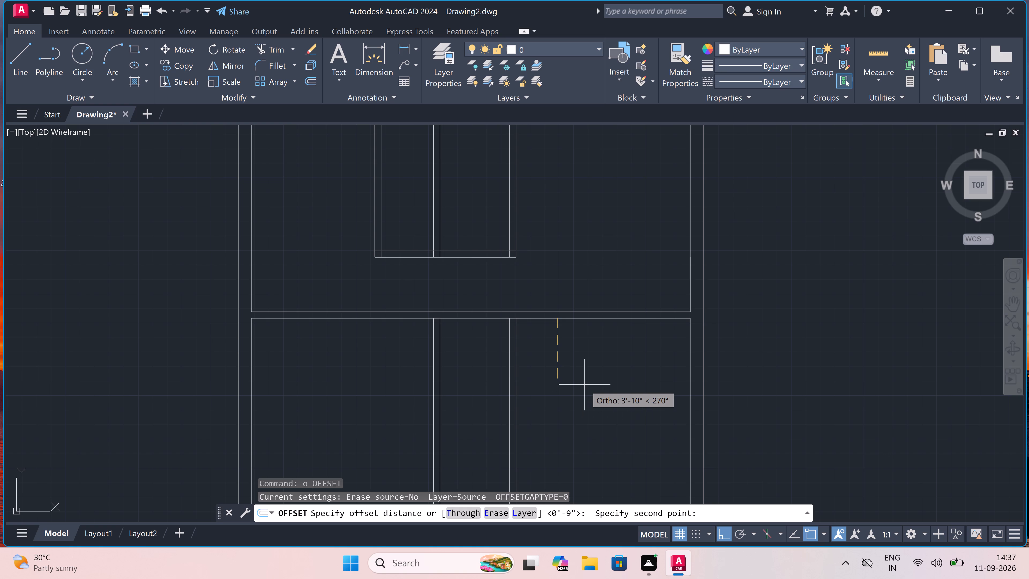
pyautogui.write("10'")
pyautogui.write('6"')
pyautogui.press('space')
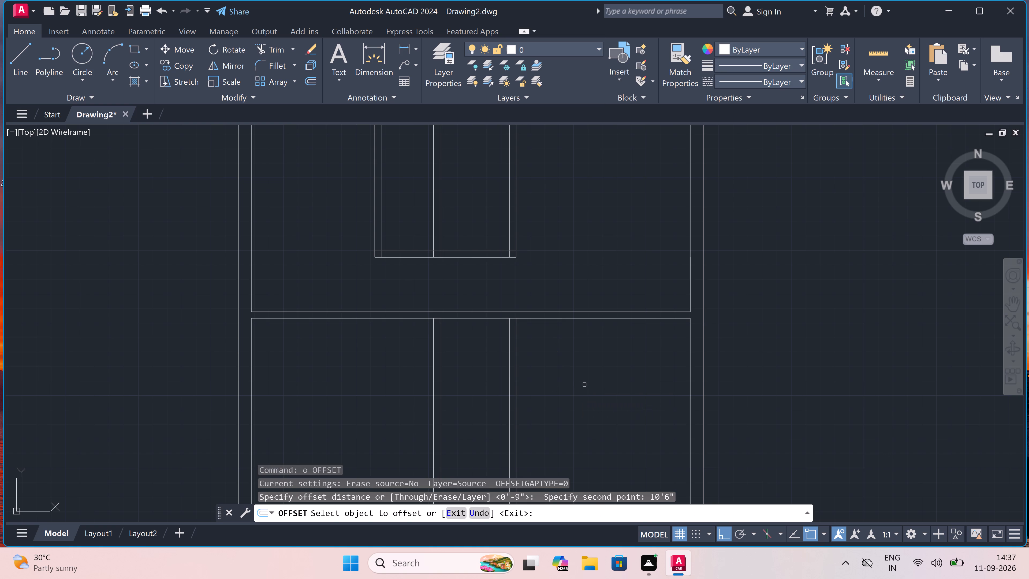
pyautogui.click(584, 319)
pyautogui.click(586, 363)
pyautogui.scroll(-6, 587, 353)
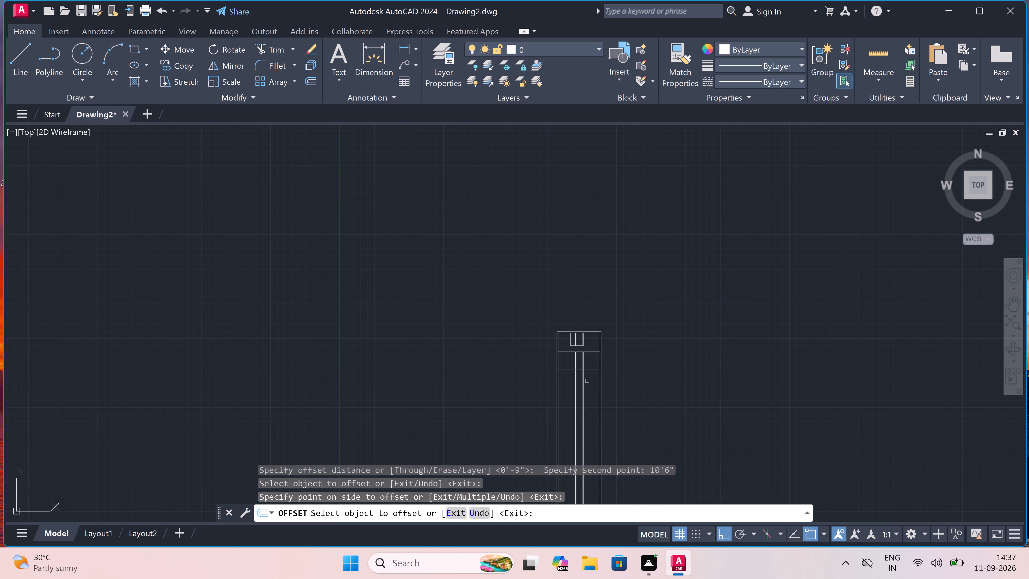
pyautogui.scroll(4, 587, 376)
pyautogui.press('Escape')
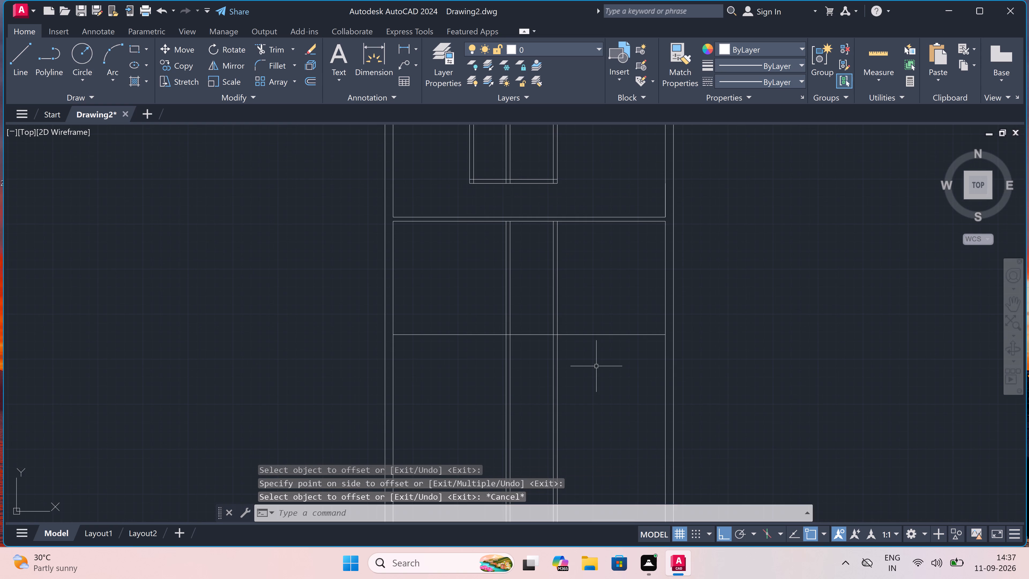
# Offset the lowest horizontal line 4.5" to both sides, one copy above it and one below.
pyautogui.write('o')
pyautogui.press('space')
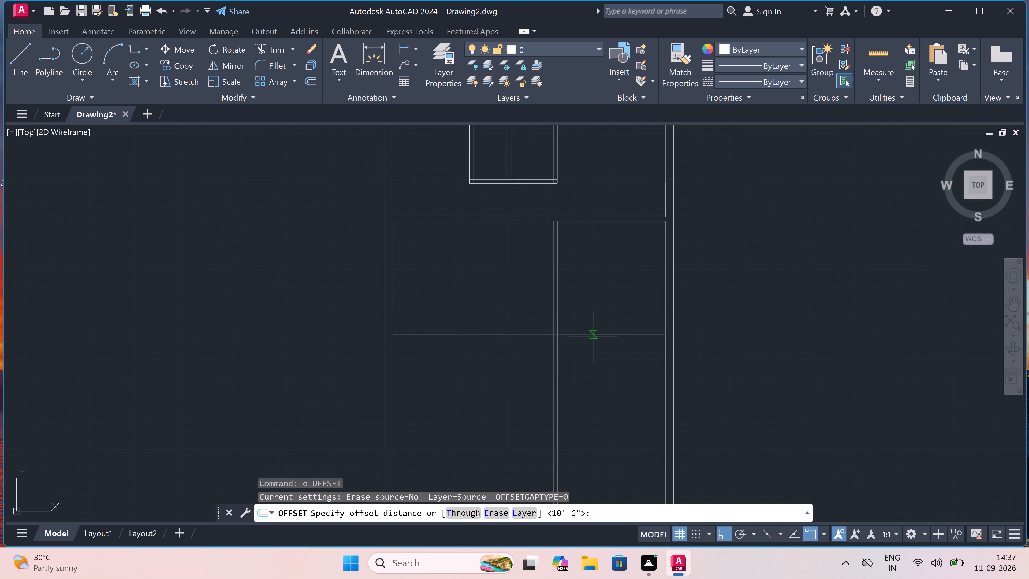
pyautogui.moveTo(593, 337); pyautogui.dragTo(597, 348)
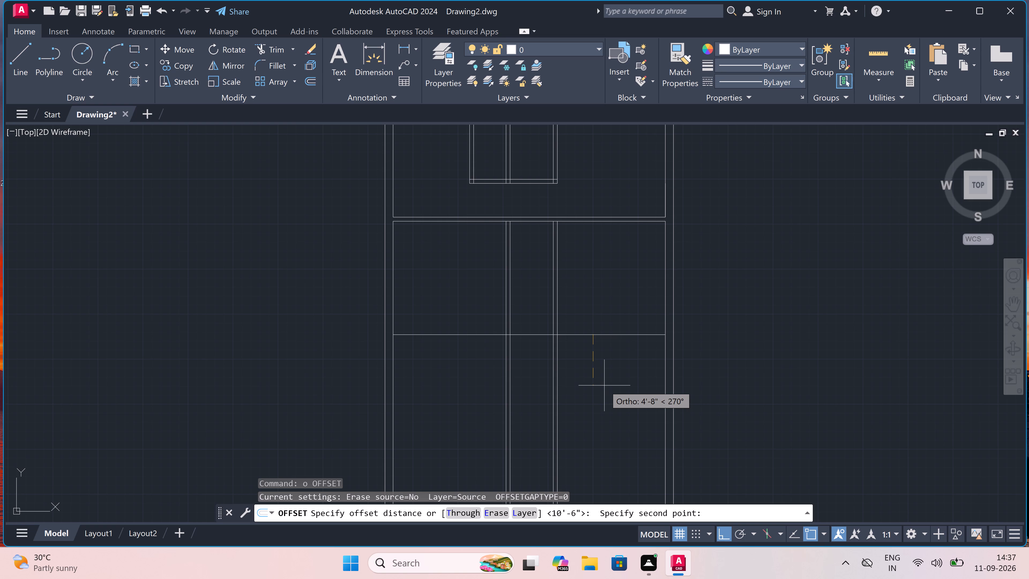
pyautogui.write('4.5"')
pyautogui.press('space')
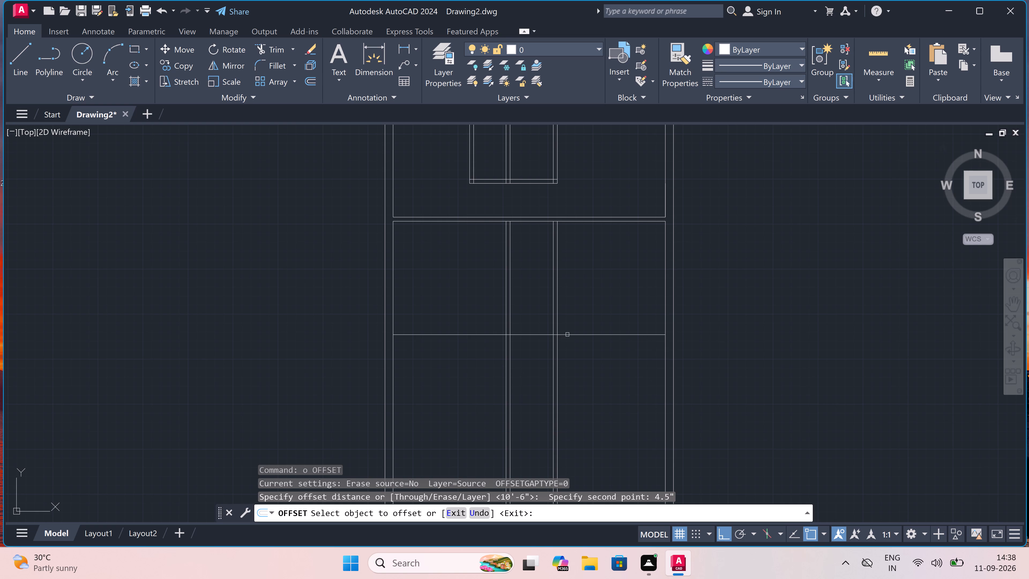
pyautogui.doubleClick(571, 334)
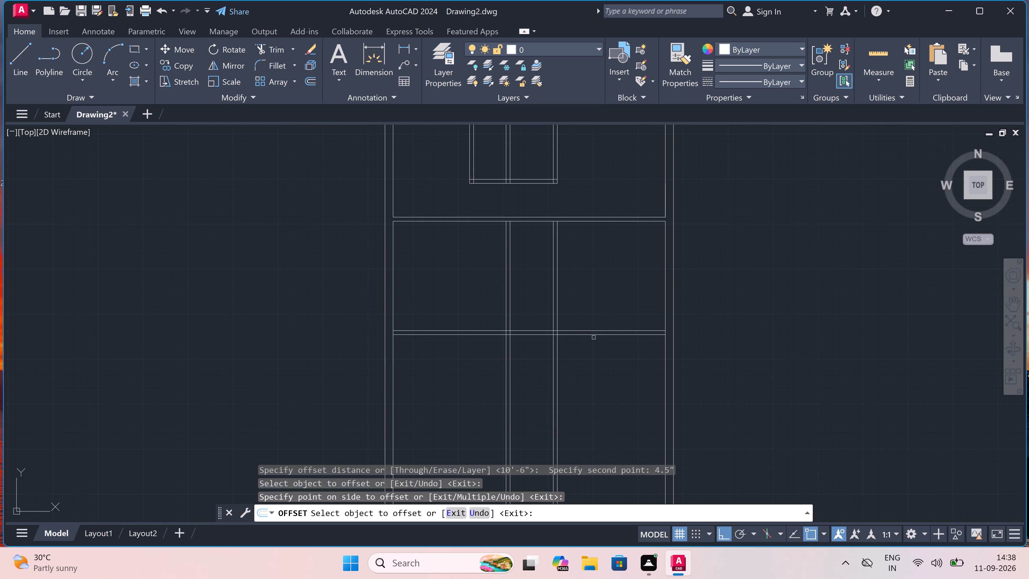
pyautogui.scroll(2, 625, 333)
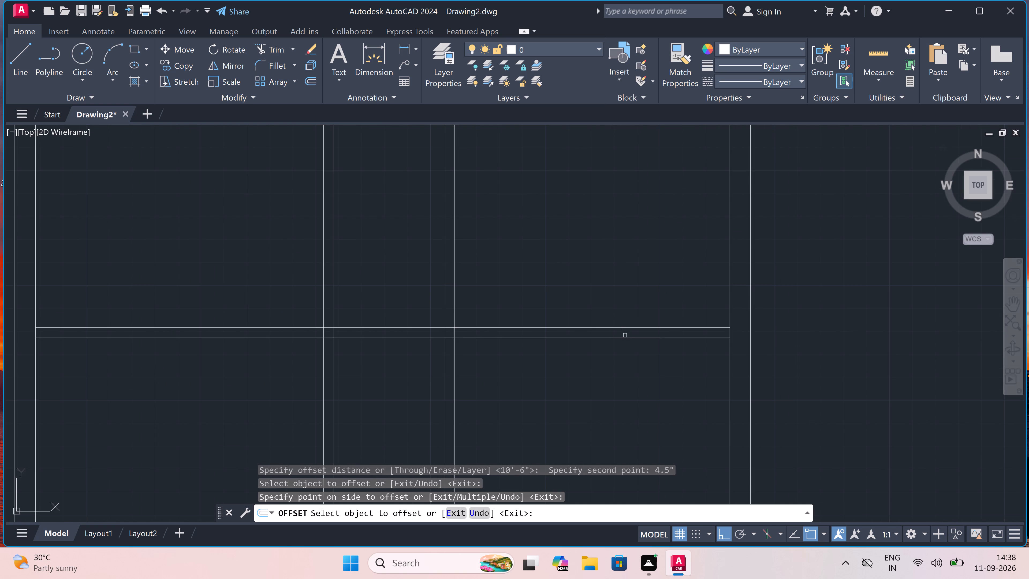
pyautogui.moveTo(613, 338); pyautogui.dragTo(624, 337)
pyautogui.moveTo(628, 362); pyautogui.dragTo(620, 361)
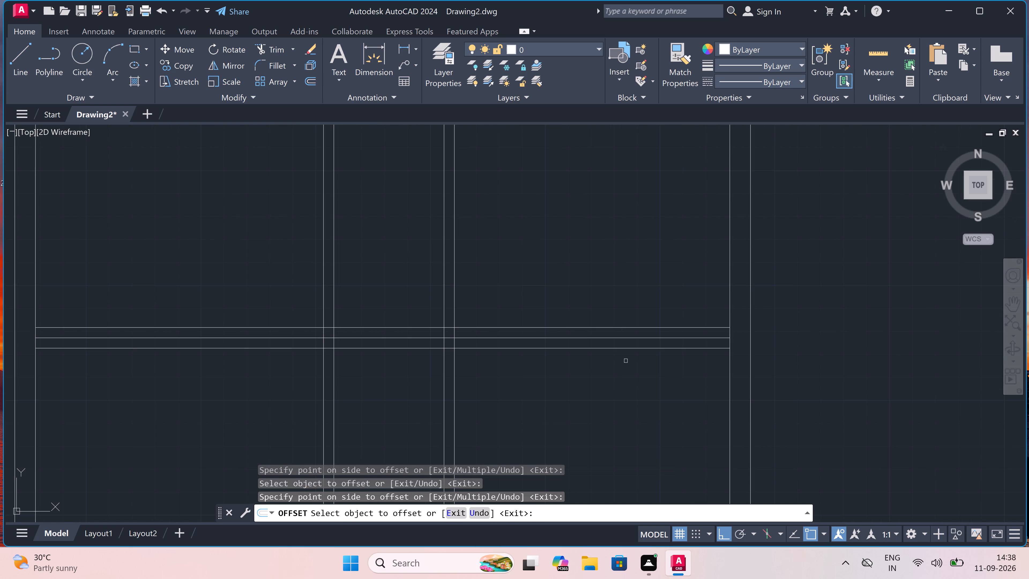
pyautogui.press('Escape')
# Erase the uppermost of the three closely spaced horizontal lines.
pyautogui.click(609, 326)
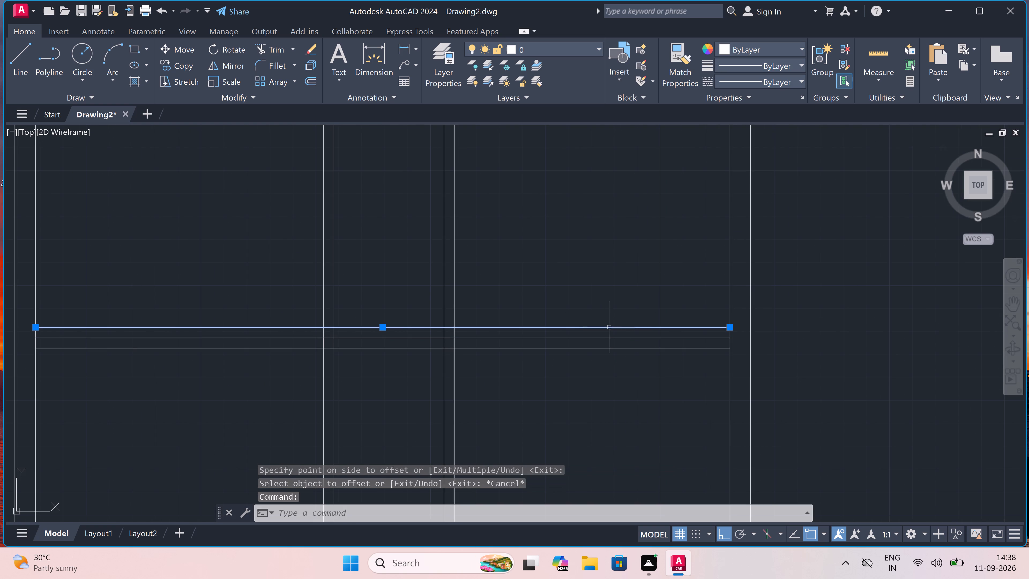
pyautogui.press('Delete')
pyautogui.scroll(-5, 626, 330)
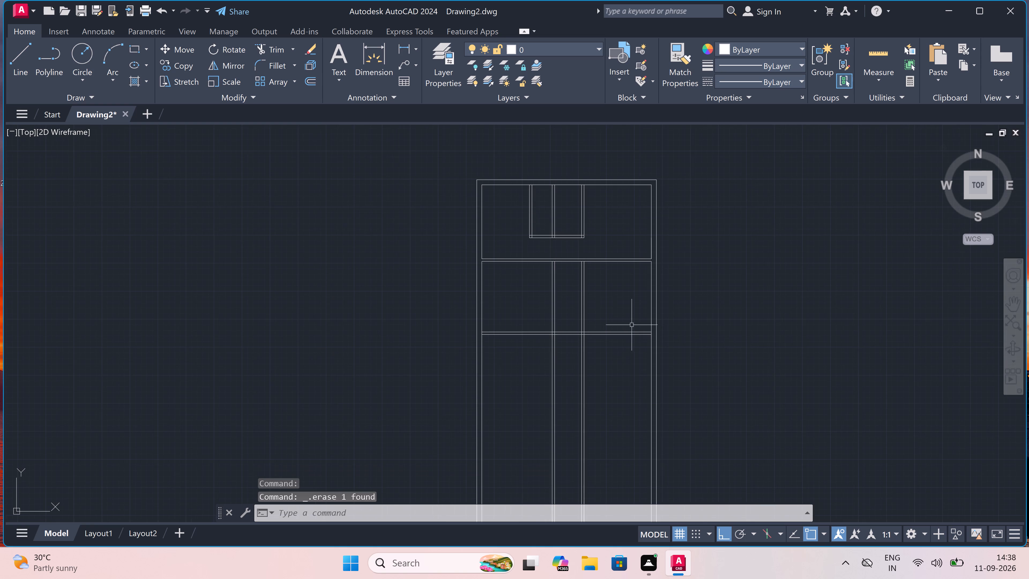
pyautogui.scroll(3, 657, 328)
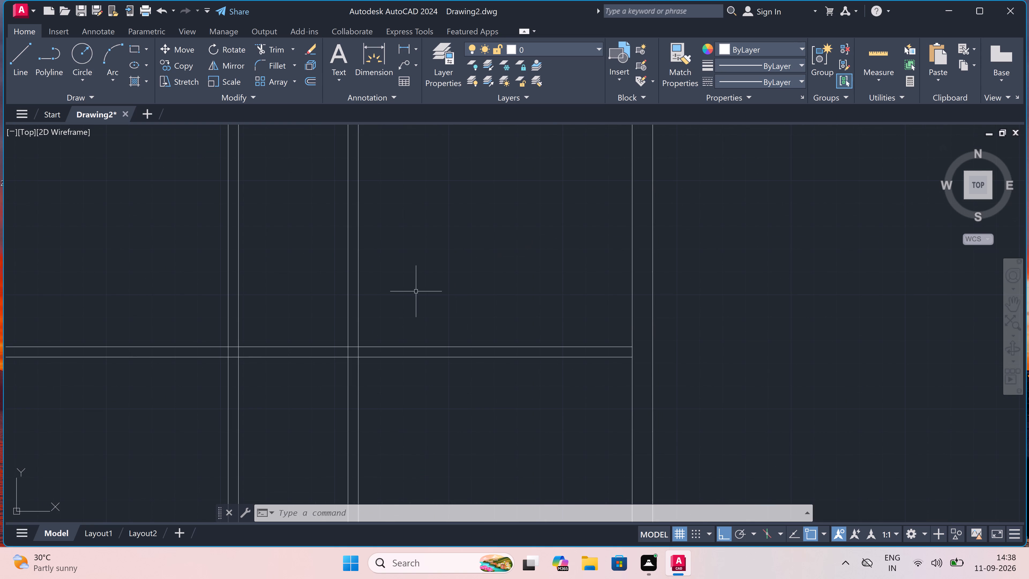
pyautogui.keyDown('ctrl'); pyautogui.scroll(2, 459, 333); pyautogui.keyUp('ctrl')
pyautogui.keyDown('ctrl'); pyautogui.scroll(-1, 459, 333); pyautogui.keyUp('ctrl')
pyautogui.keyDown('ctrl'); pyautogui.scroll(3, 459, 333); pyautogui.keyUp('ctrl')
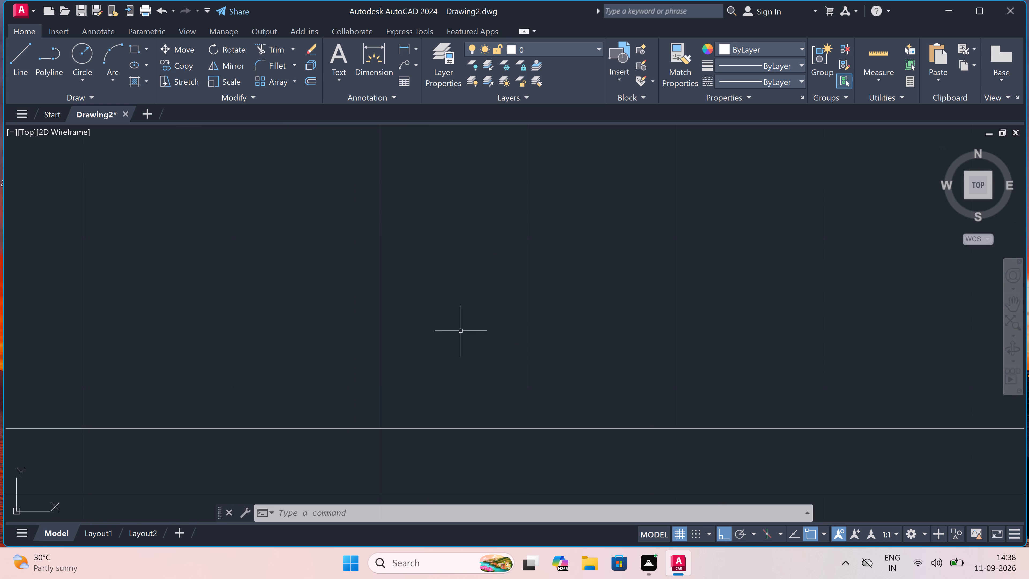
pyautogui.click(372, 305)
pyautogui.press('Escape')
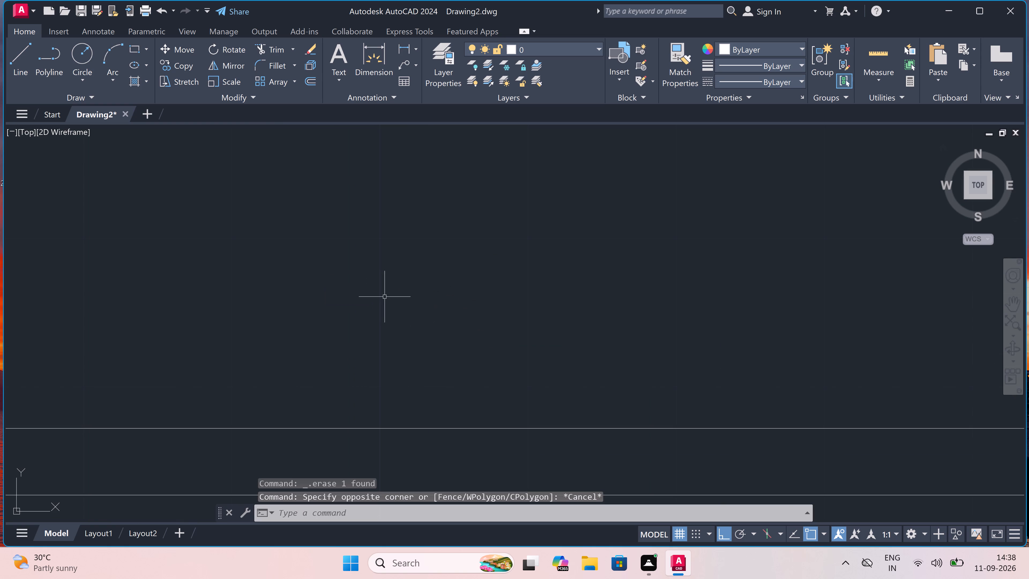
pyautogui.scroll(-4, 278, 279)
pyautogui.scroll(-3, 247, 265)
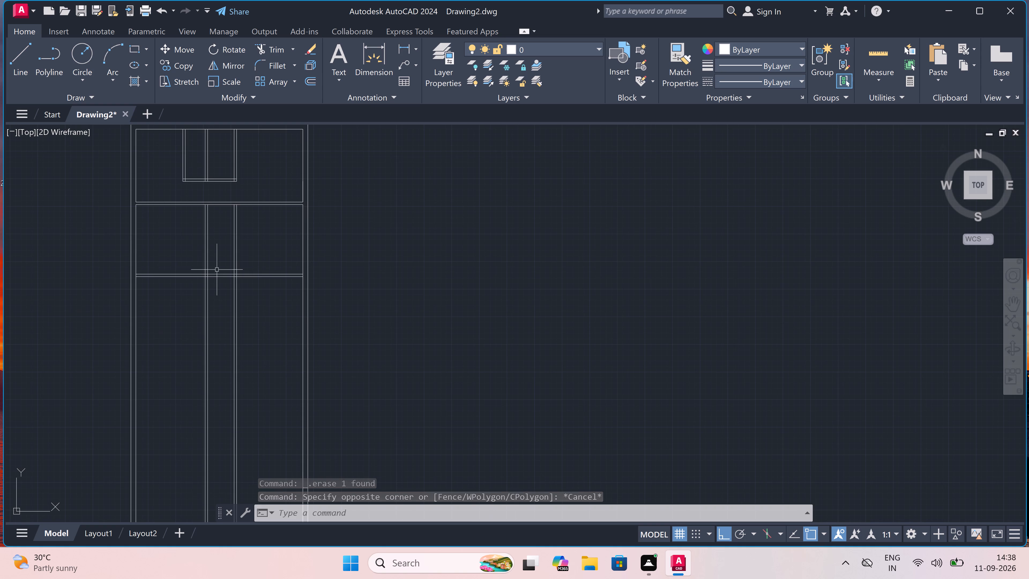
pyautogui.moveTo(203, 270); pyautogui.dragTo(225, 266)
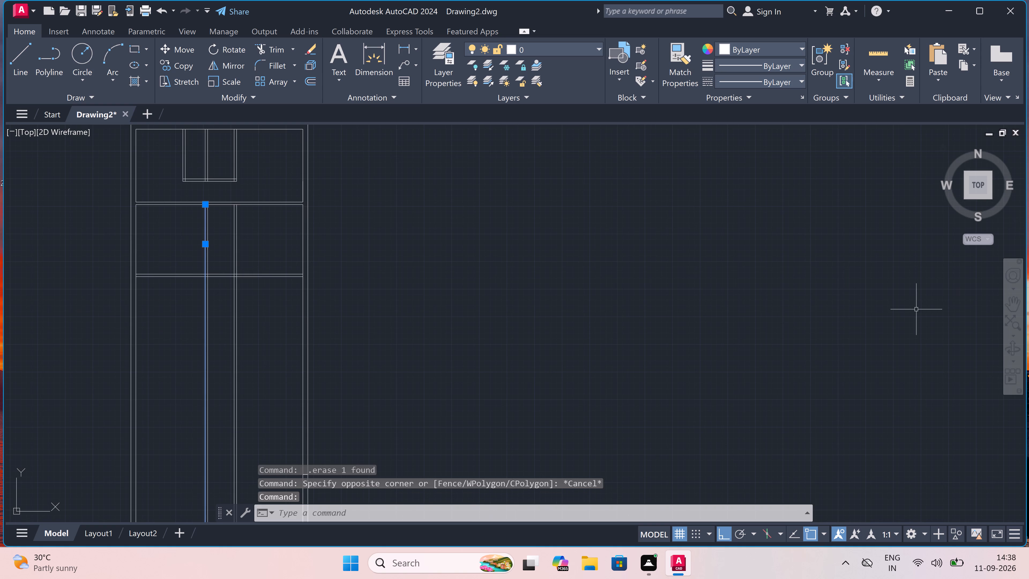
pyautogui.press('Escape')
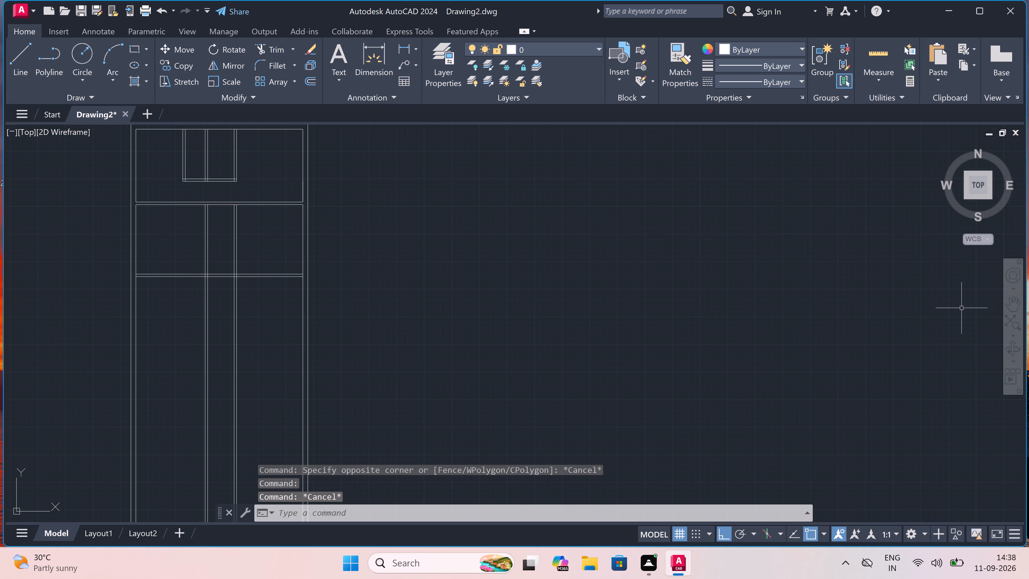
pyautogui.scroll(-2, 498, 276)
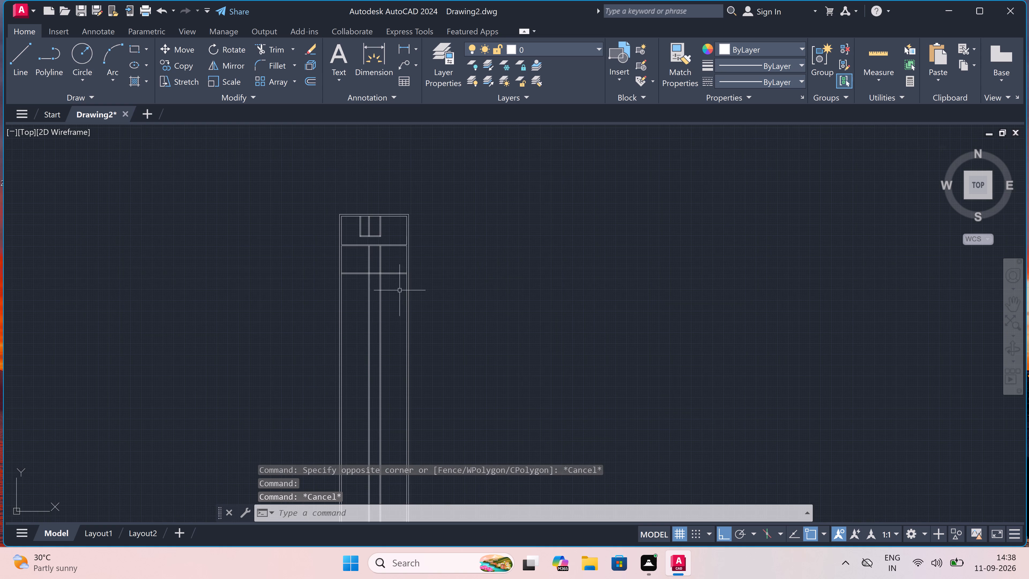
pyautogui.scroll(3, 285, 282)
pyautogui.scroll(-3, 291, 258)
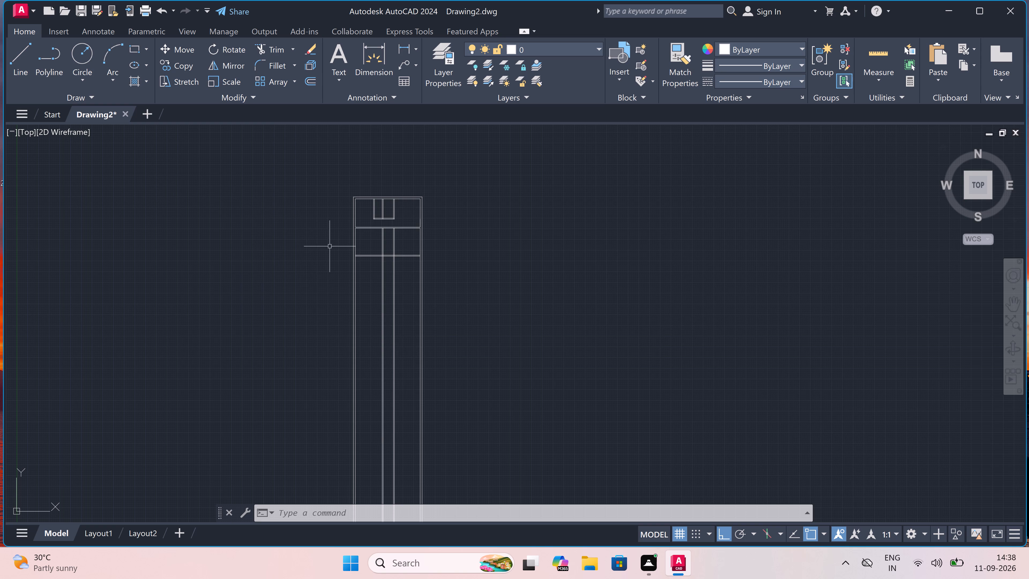
# Extend both lines of the left vertical partition upward through the horizontal partition to the small rooms above.
pyautogui.scroll(2, 381, 247)
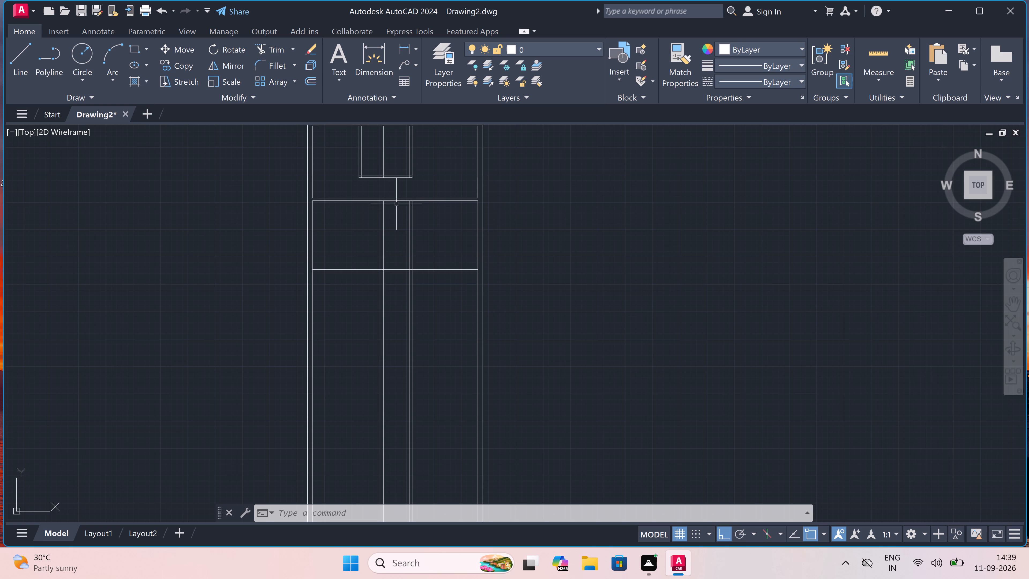
pyautogui.scroll(3, 390, 194)
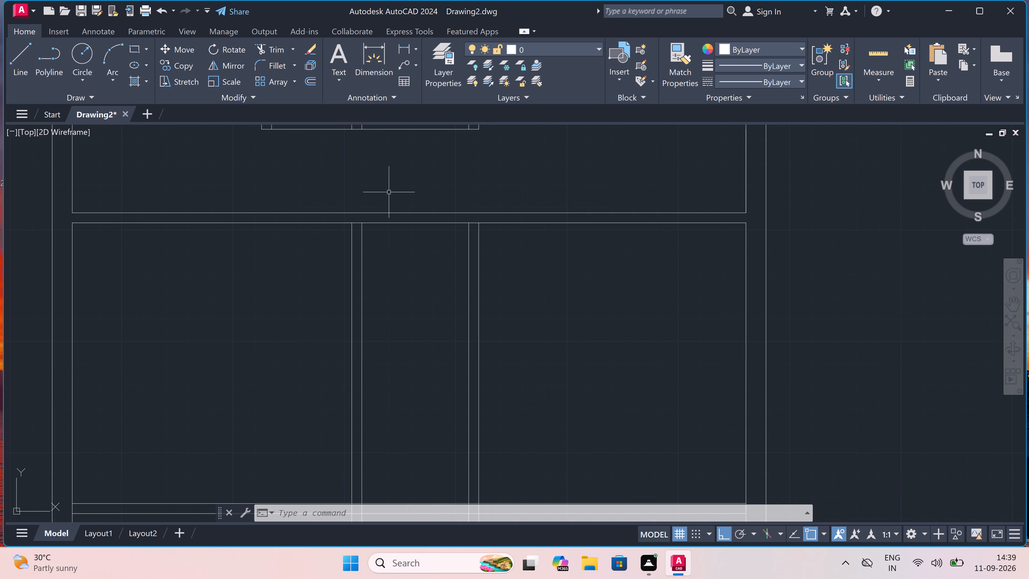
pyautogui.write('ex')
pyautogui.press('space')
pyautogui.click(270, 279)
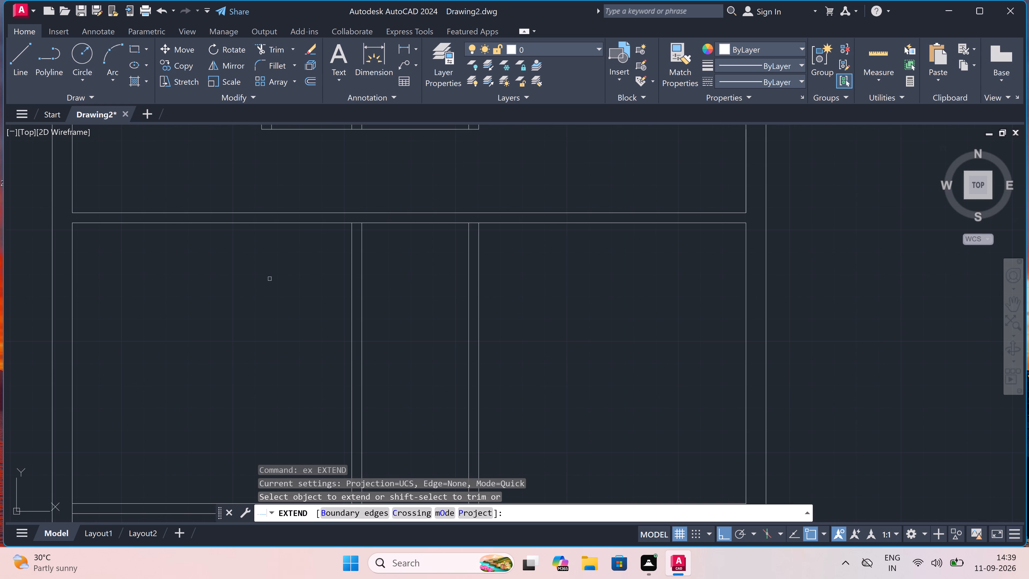
pyautogui.click(382, 271)
pyautogui.click(387, 264)
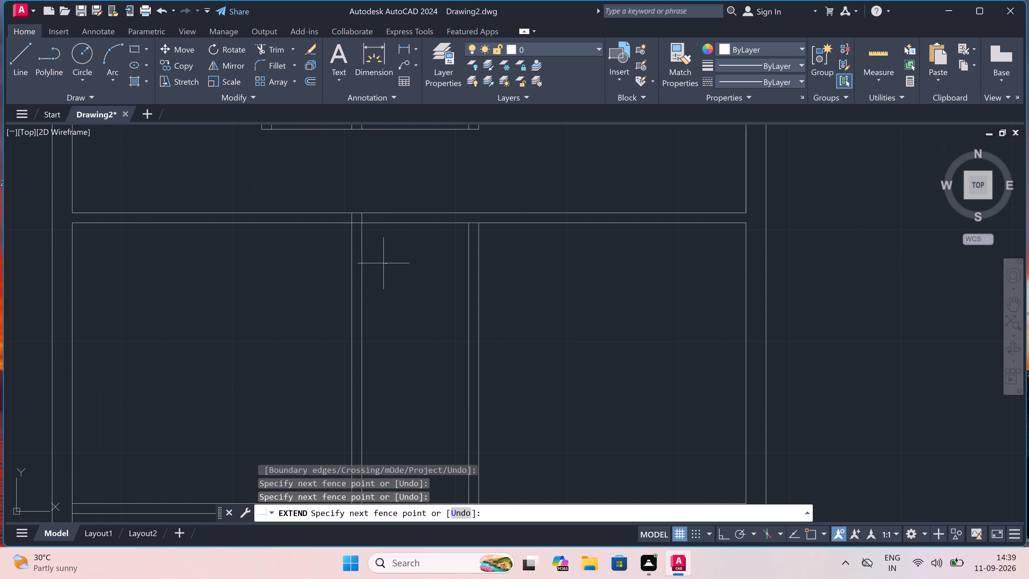
pyautogui.click(283, 259)
pyautogui.press('Escape')
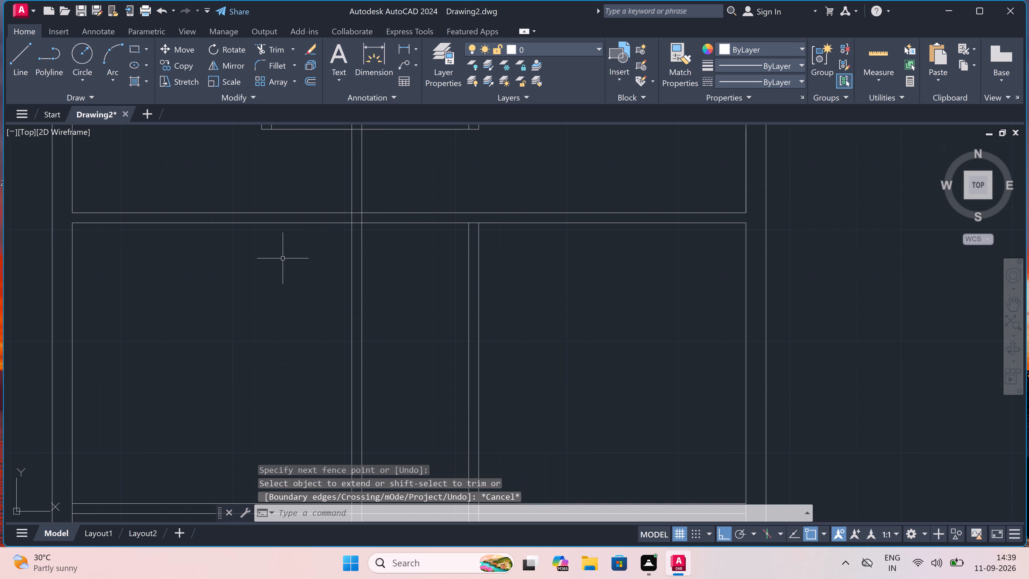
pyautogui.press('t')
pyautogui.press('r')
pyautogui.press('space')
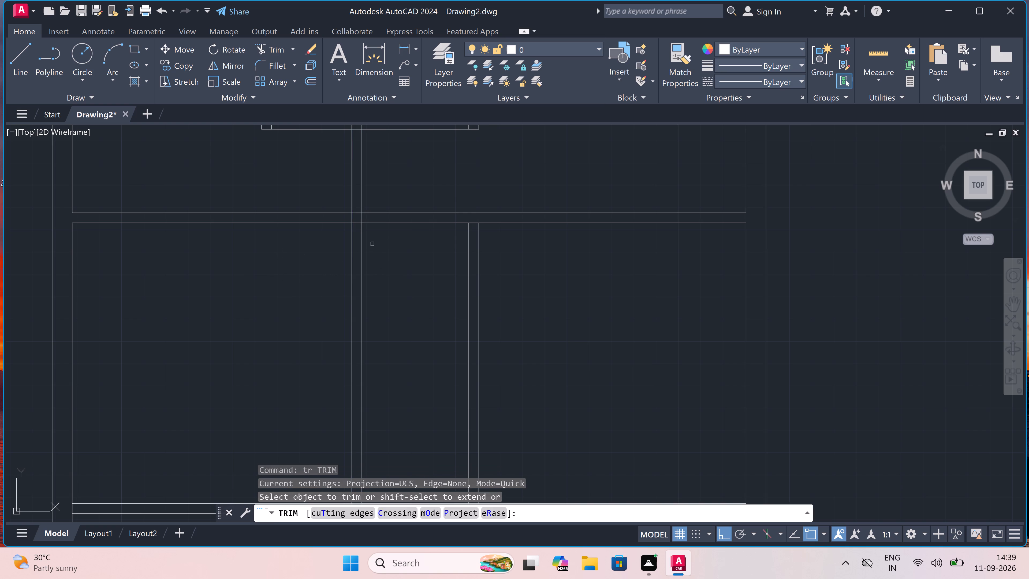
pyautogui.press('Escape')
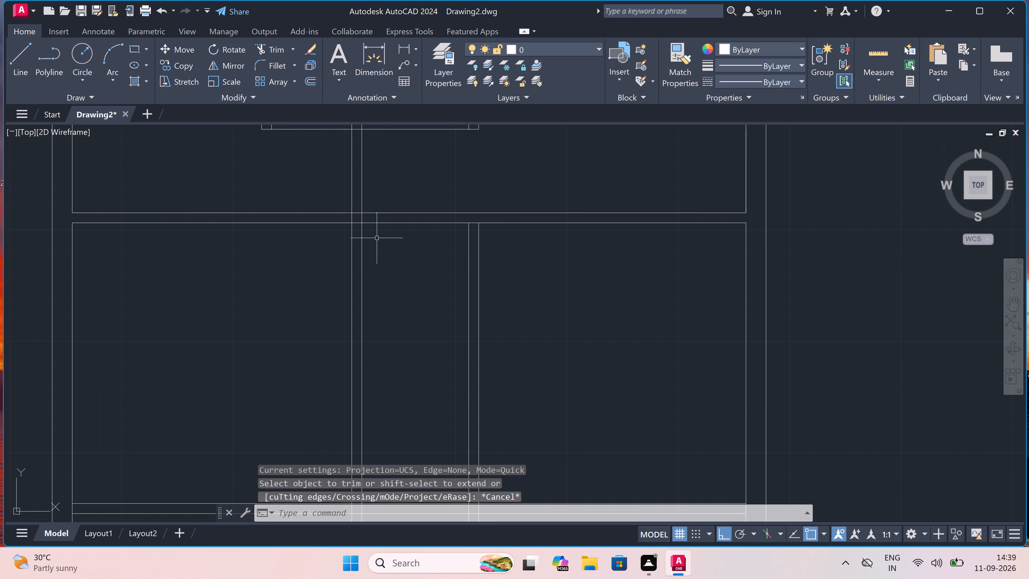
# Draw a short vertical line across the upper horizontal partition's thickness, just left of the right vertical partition.
pyautogui.press('l')
pyautogui.press('space')
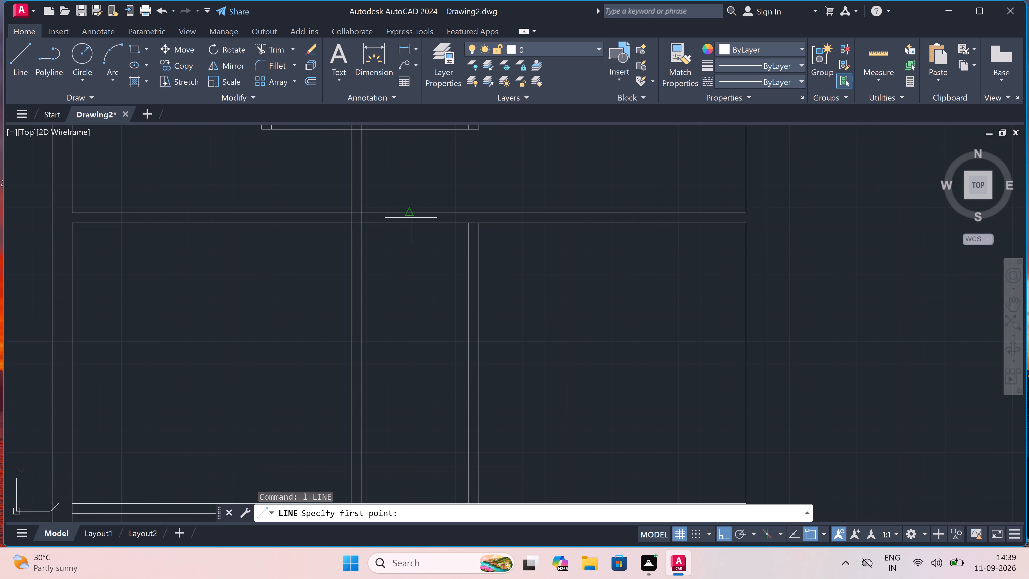
pyautogui.click(451, 211)
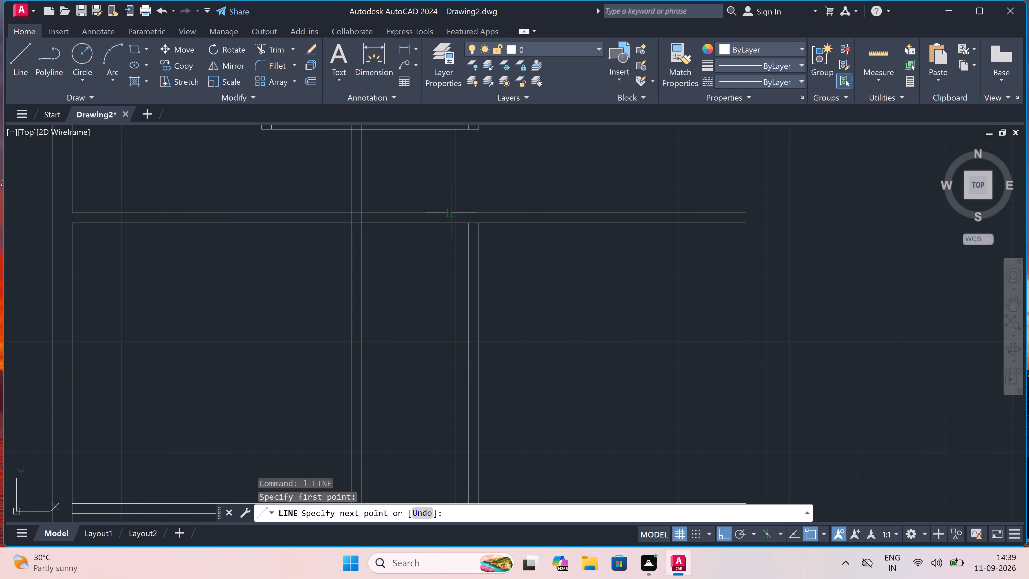
pyautogui.click(448, 223)
pyautogui.press('Escape')
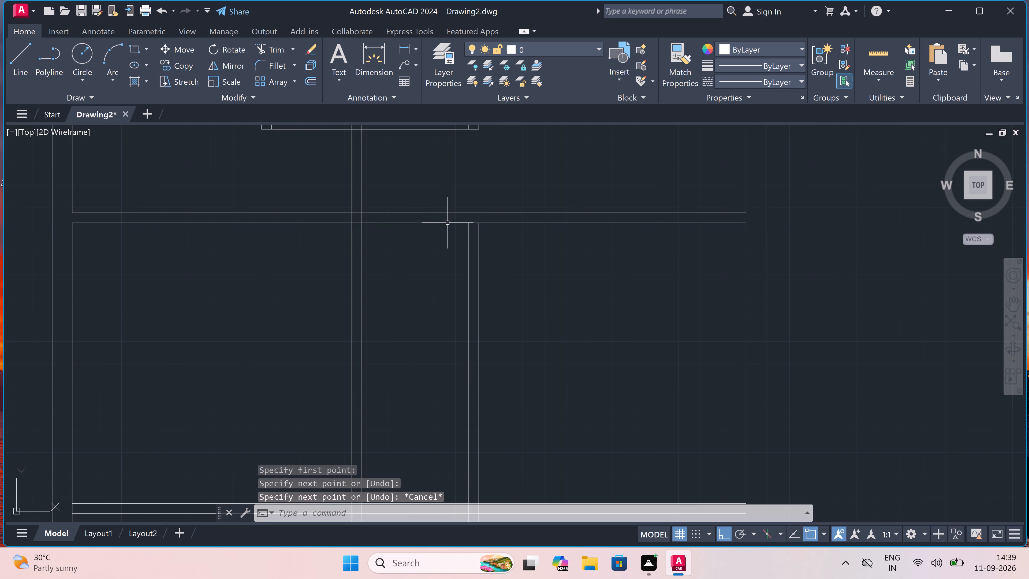
# Trim the upper horizontal partition's bottom line between the right vertical partition's two lines, leaving an open junction.
pyautogui.press('t')
pyautogui.press('r')
pyautogui.press('space')
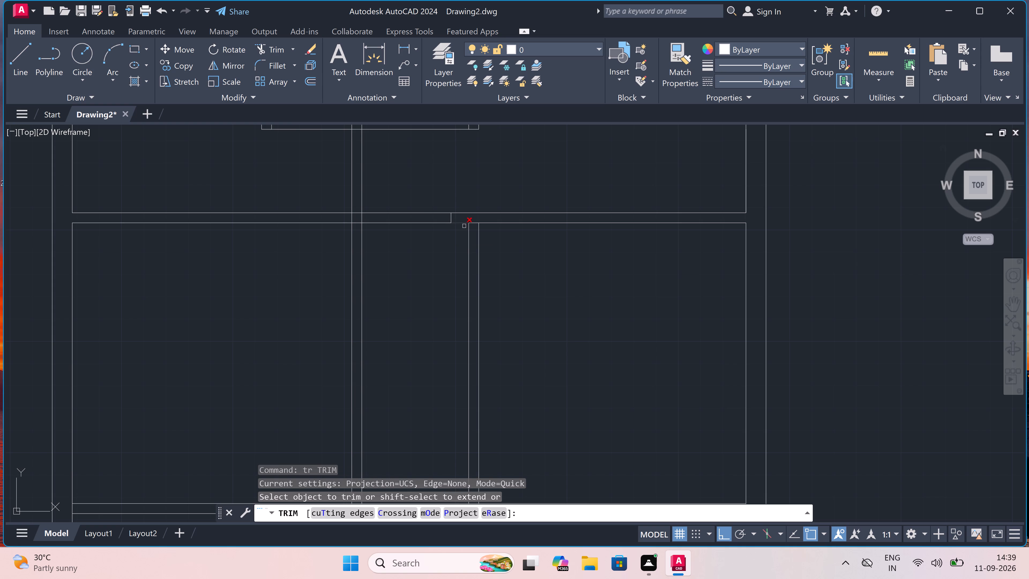
pyautogui.click(475, 223)
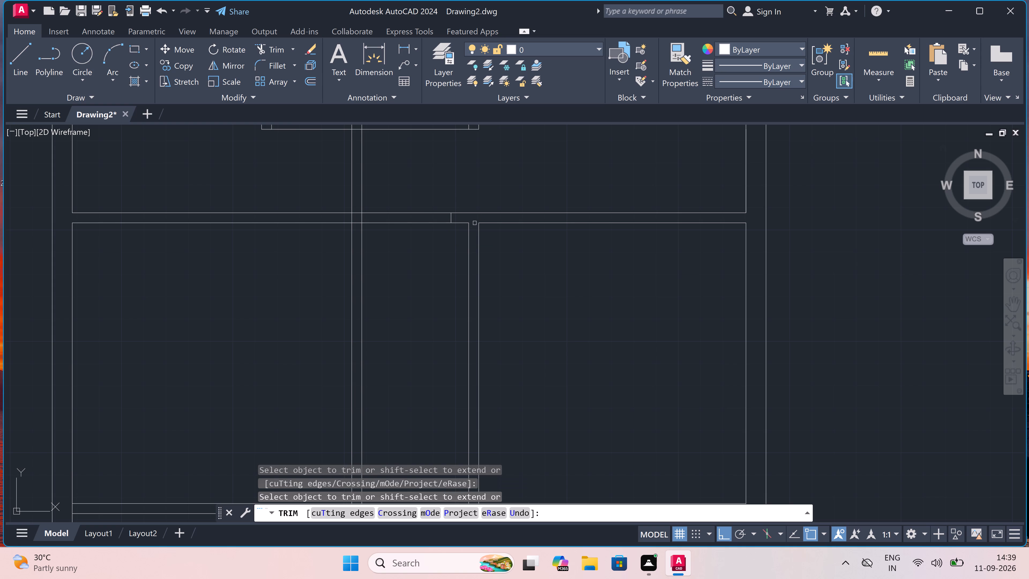
pyautogui.click(424, 197)
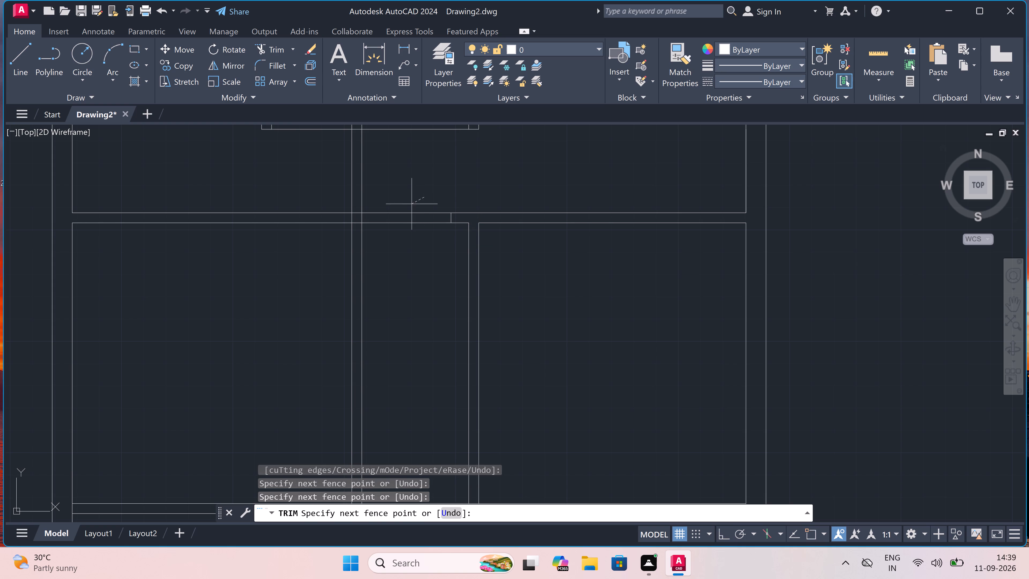
pyautogui.press('Escape')
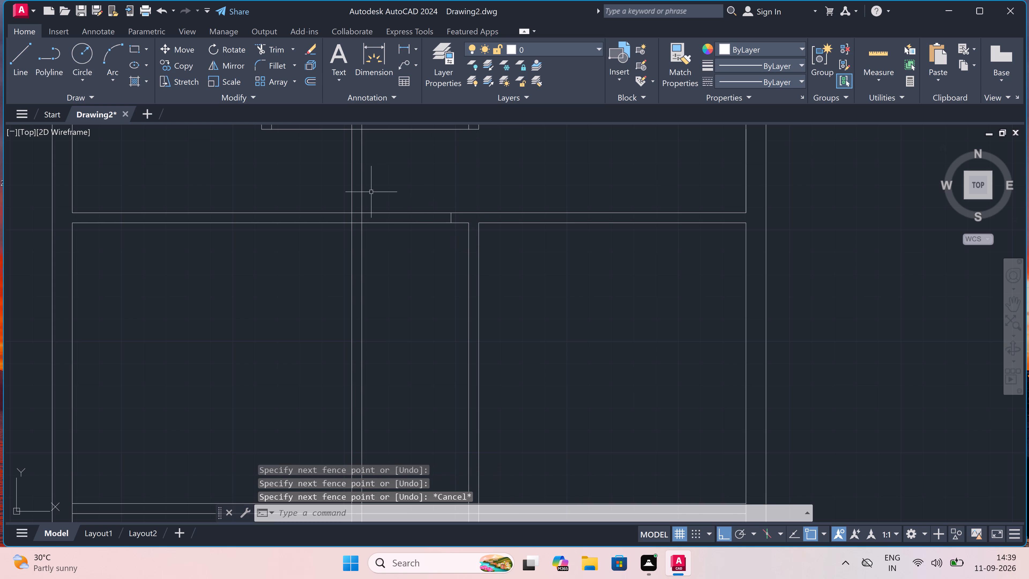
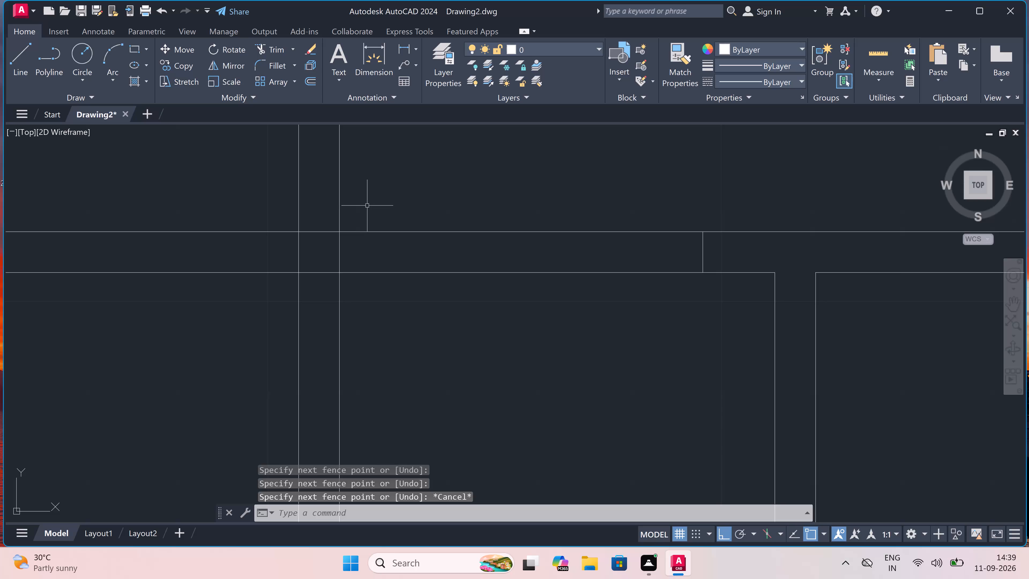
# Draw a short vertical line across the upper horizontal partition's thickness, just right of the left vertical partition.
pyautogui.write('l')
pyautogui.press('space')
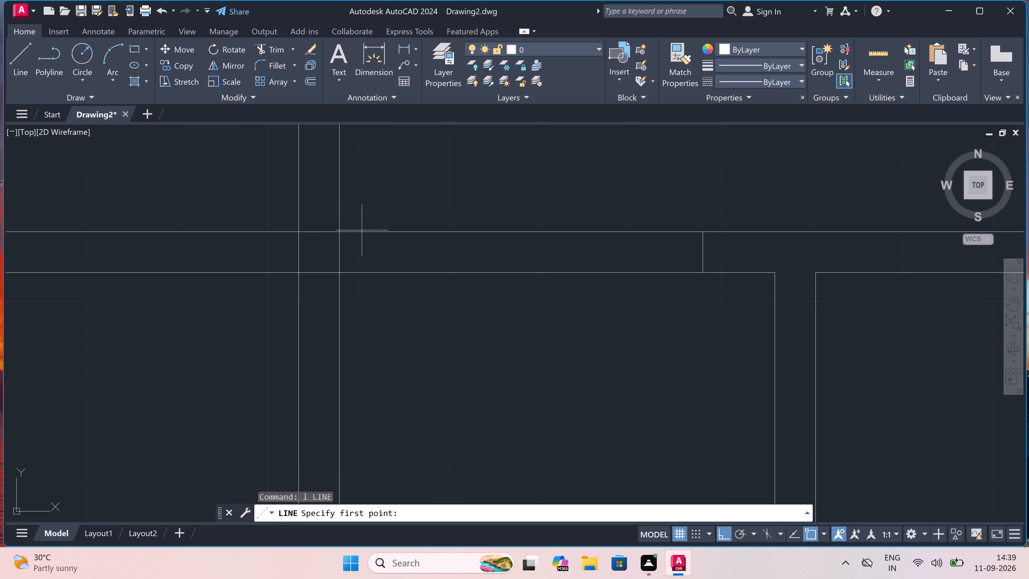
pyautogui.click(364, 231)
pyautogui.click(364, 272)
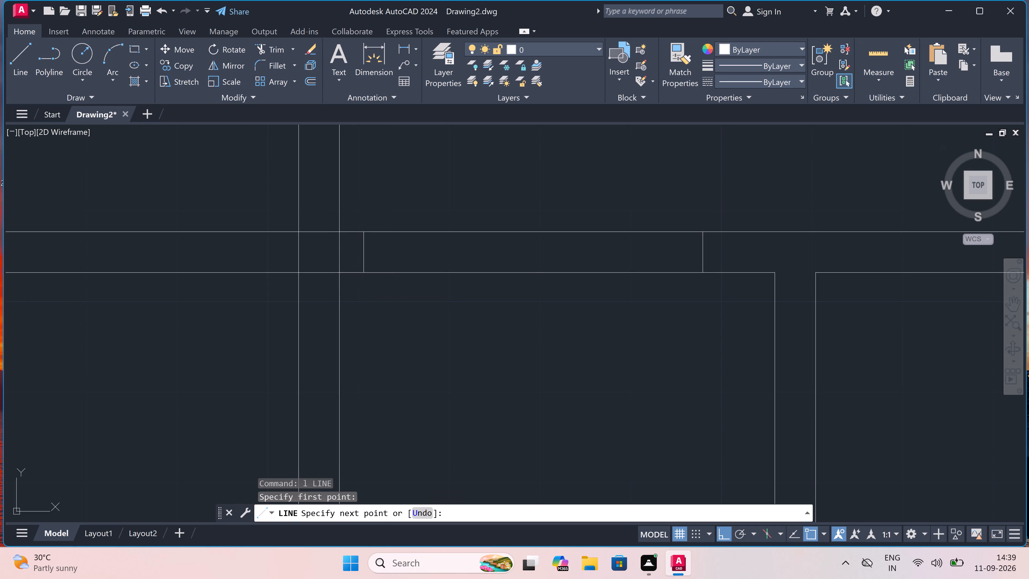
pyautogui.press('Escape')
# Trim both lines of the upper horizontal partition between the two short vertical lines to open a doorway.
pyautogui.press('t')
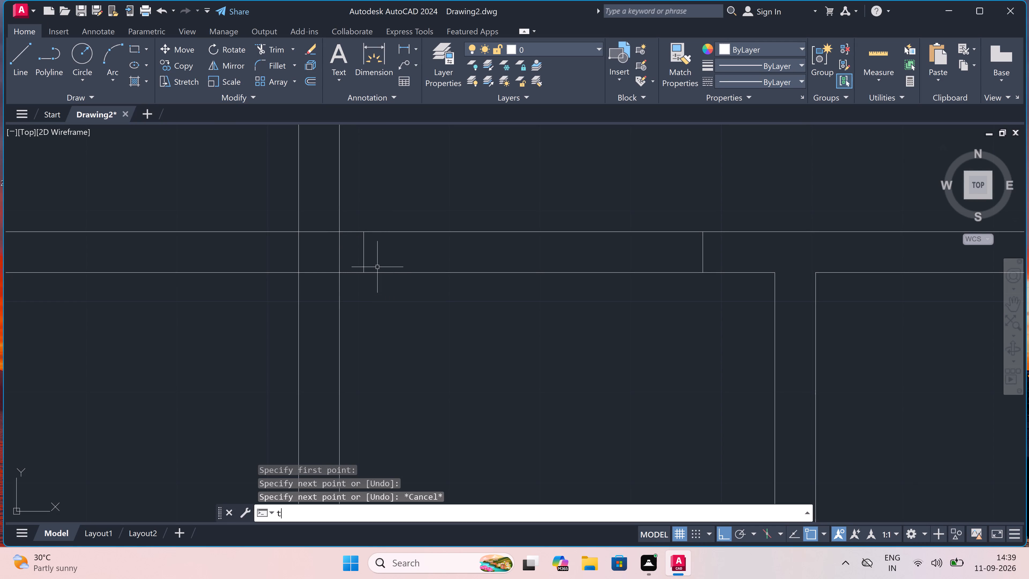
pyautogui.press('r')
pyautogui.press('space')
pyautogui.moveTo(464, 311); pyautogui.dragTo(466, 305)
pyautogui.click(474, 219)
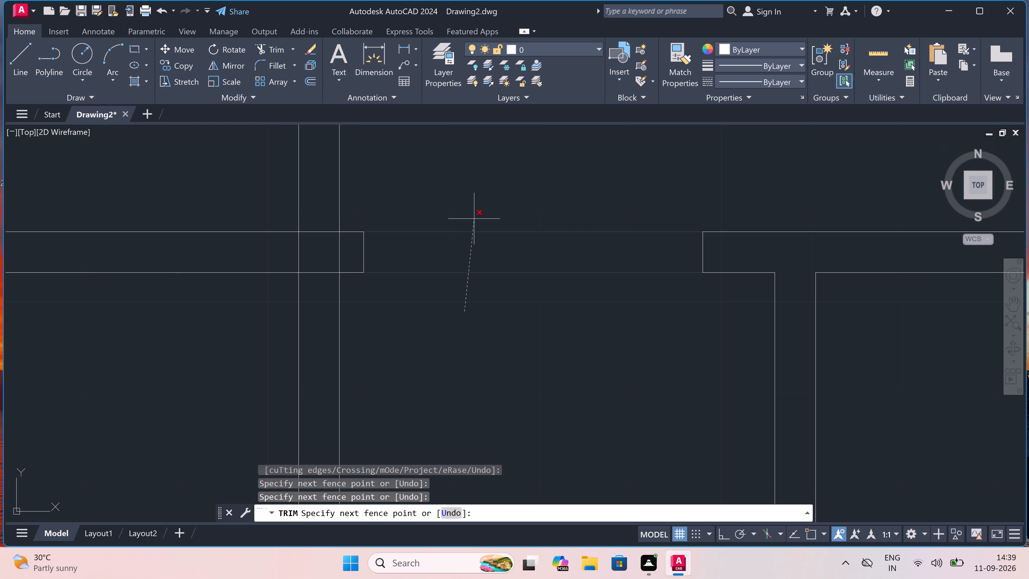
pyautogui.scroll(-3, 474, 218)
pyautogui.scroll(3, 498, 189)
pyautogui.scroll(-3, 498, 189)
pyautogui.scroll(1, 501, 169)
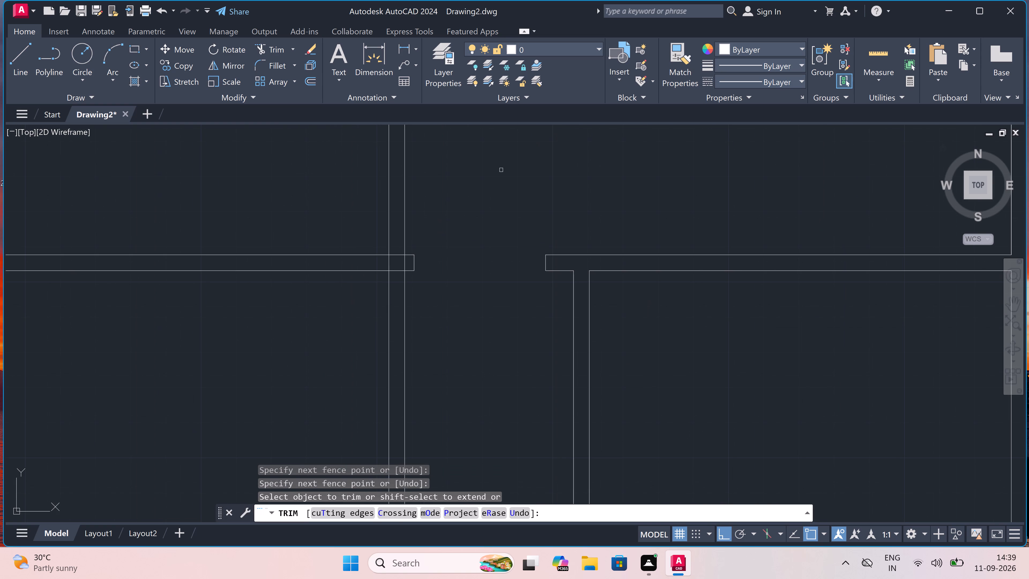
pyautogui.press('Escape')
# Draw a 2" line from the midpoint of the doorway's left end into the opening, continuing 3' upward as the door leaf.
pyautogui.press('l')
pyautogui.press('space')
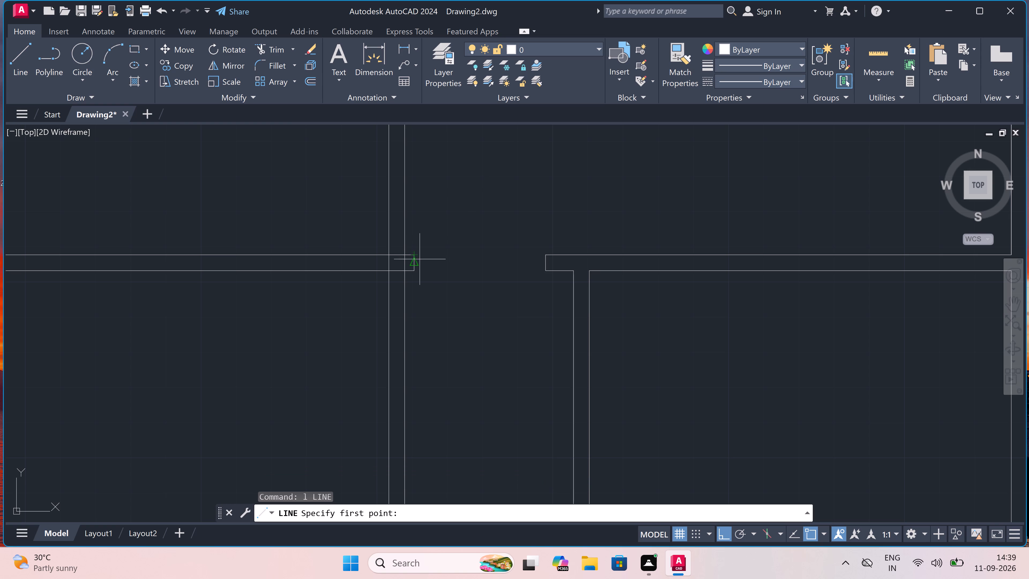
pyautogui.click(413, 263)
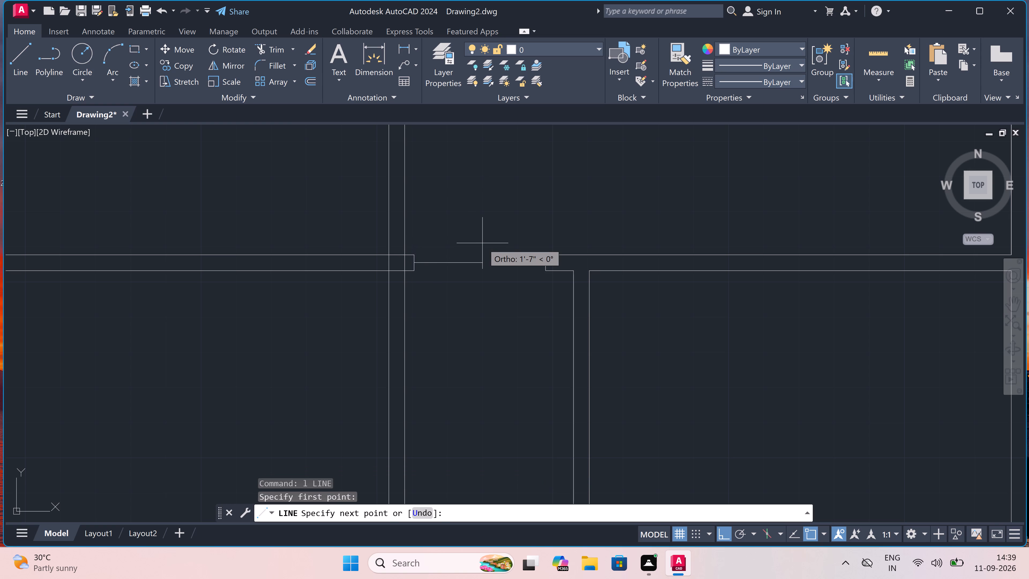
pyautogui.write('2"')
pyautogui.press('space')
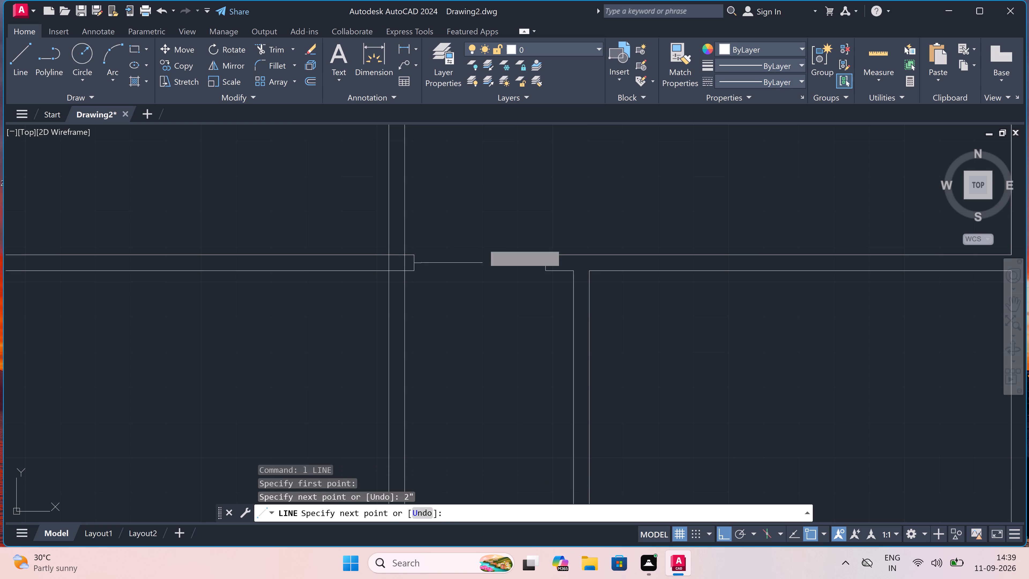
pyautogui.scroll(-4, 441, 190)
pyautogui.scroll(1, 441, 182)
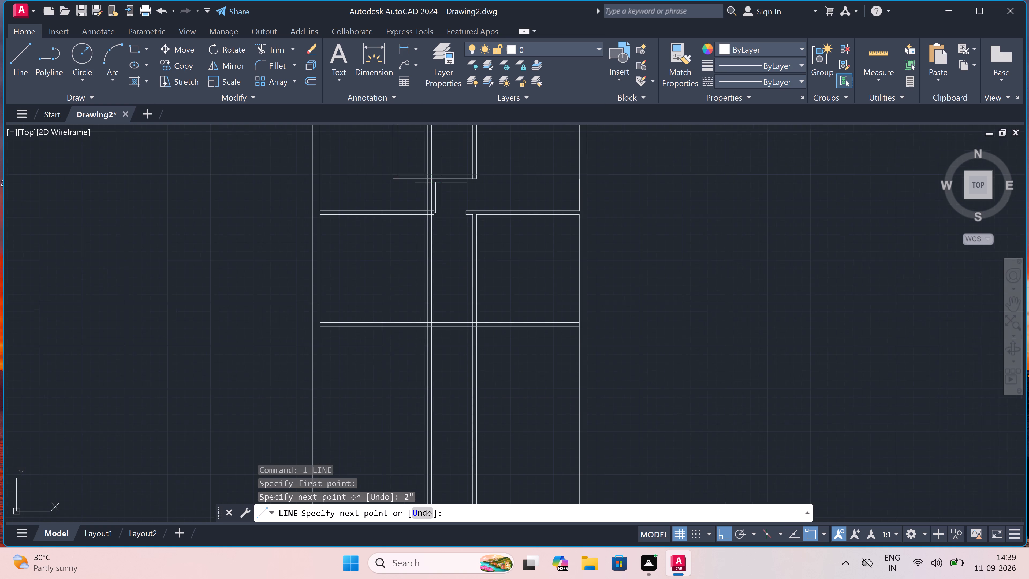
pyautogui.scroll(2, 441, 182)
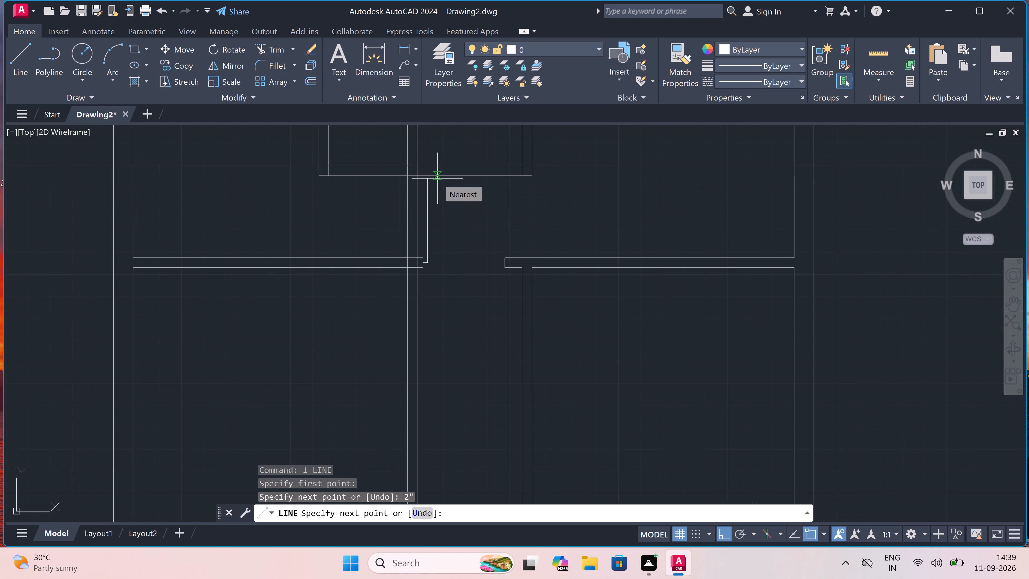
pyautogui.write("3'")
pyautogui.press('space')
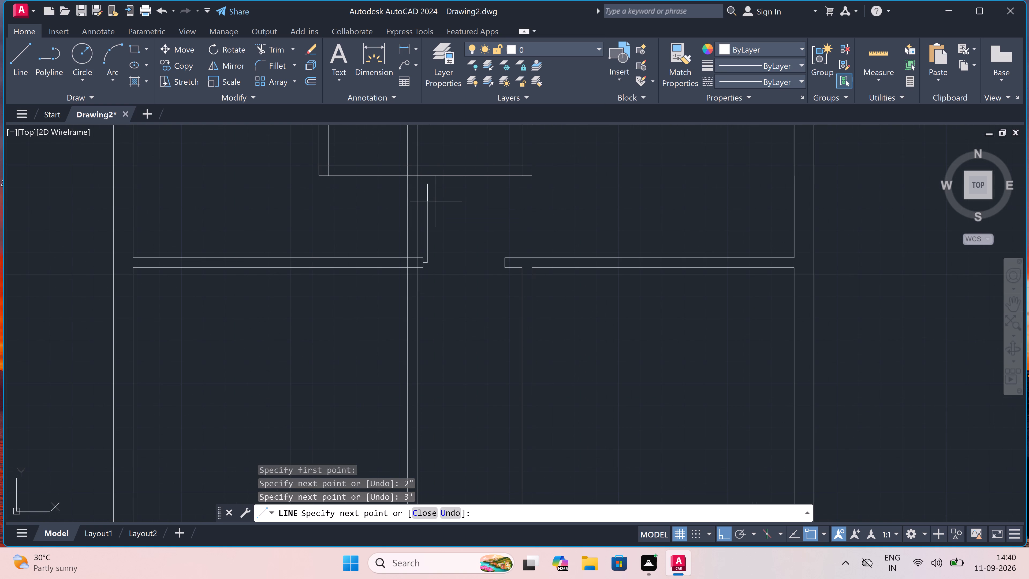
pyautogui.press('Escape')
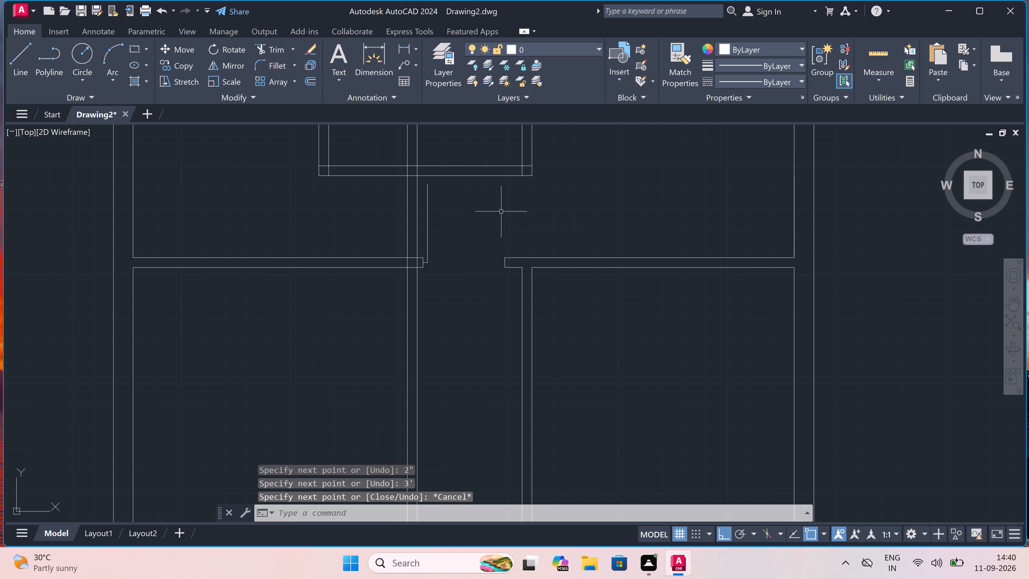
# Draw a 2" horizontal line from the midpoint of the doorway's right end into the opening.
pyautogui.press('space')
pyautogui.scroll(1, 497, 252)
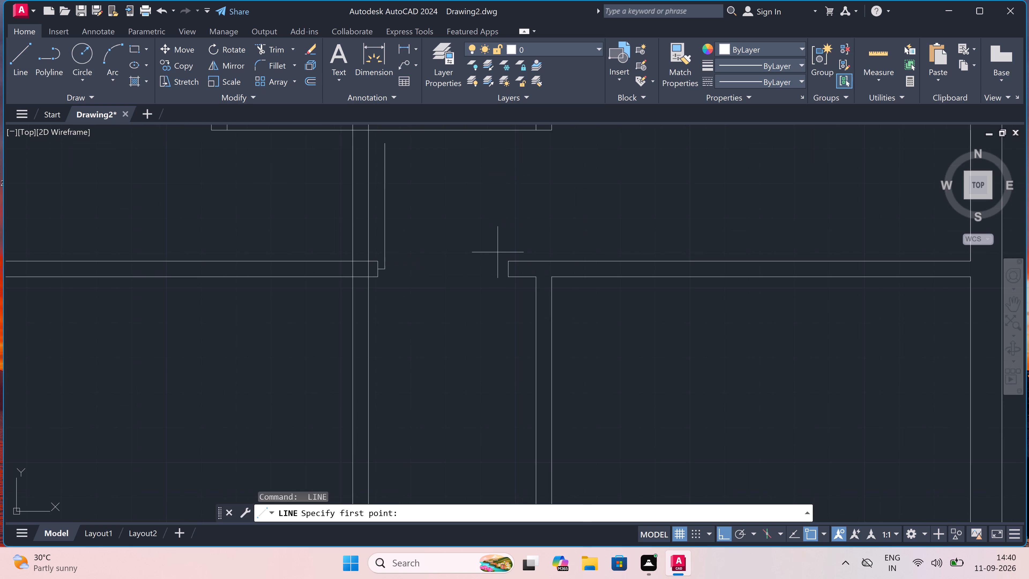
pyautogui.click(509, 270)
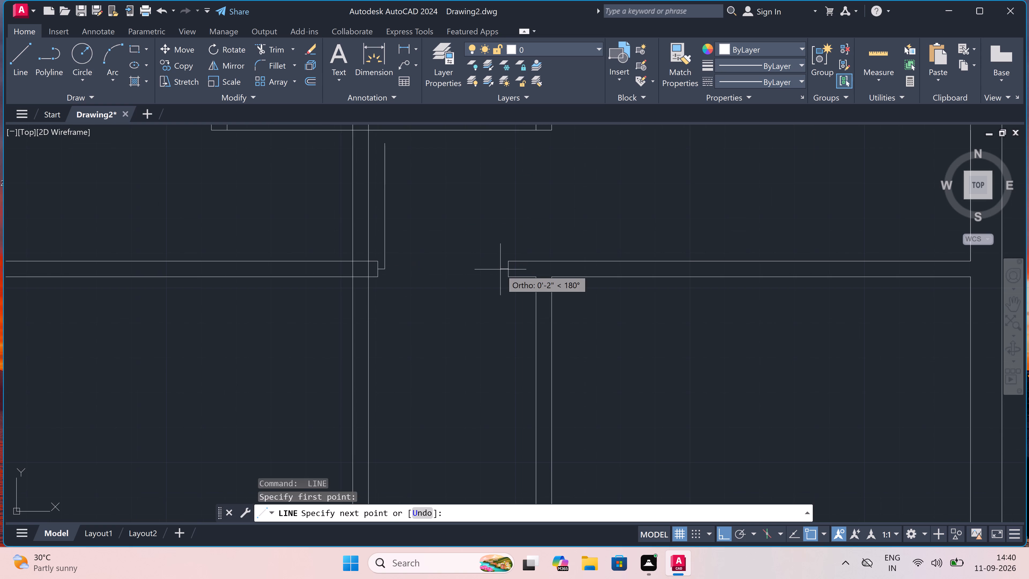
pyautogui.write('2"')
pyautogui.press('space')
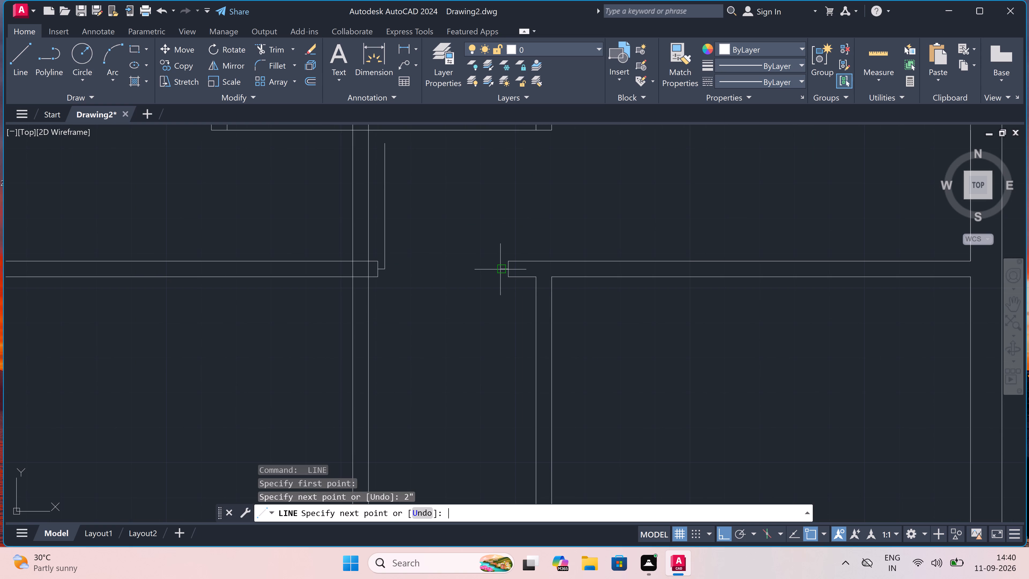
pyautogui.press('Escape')
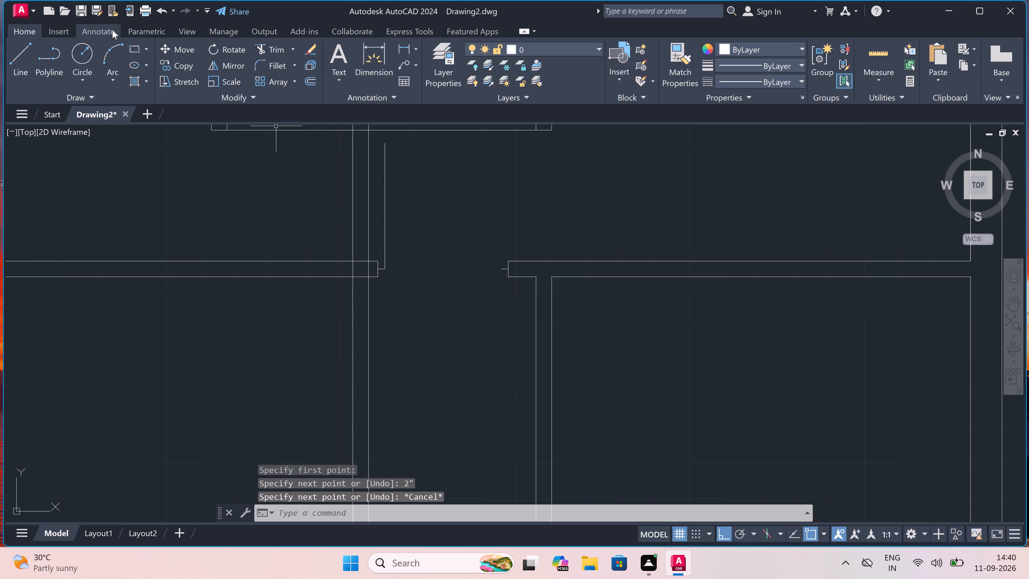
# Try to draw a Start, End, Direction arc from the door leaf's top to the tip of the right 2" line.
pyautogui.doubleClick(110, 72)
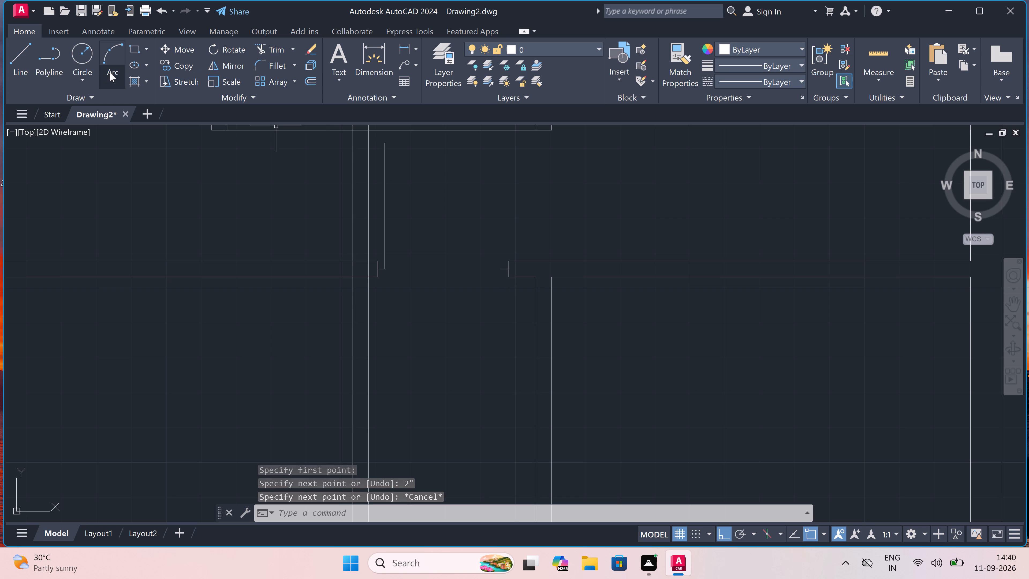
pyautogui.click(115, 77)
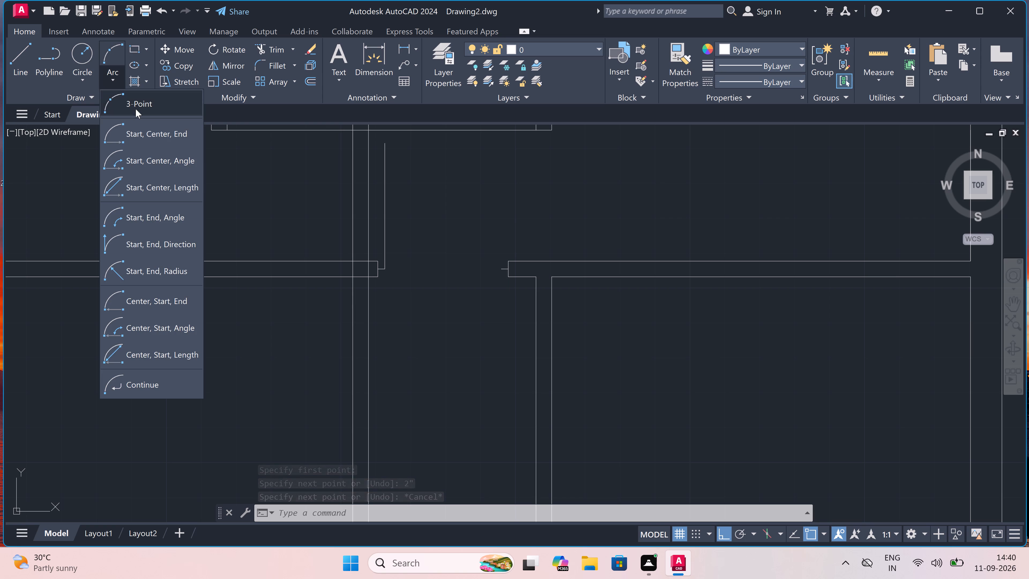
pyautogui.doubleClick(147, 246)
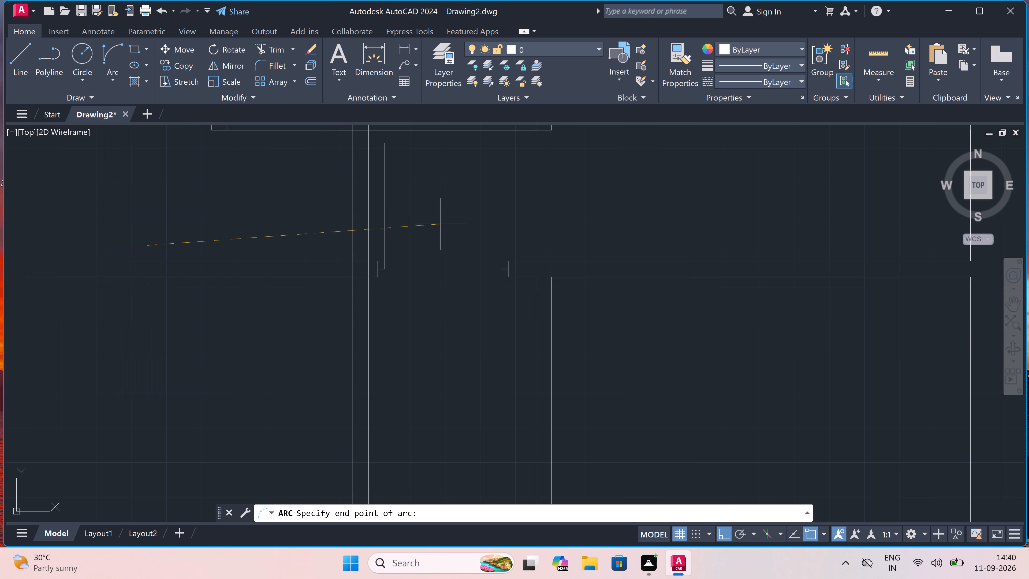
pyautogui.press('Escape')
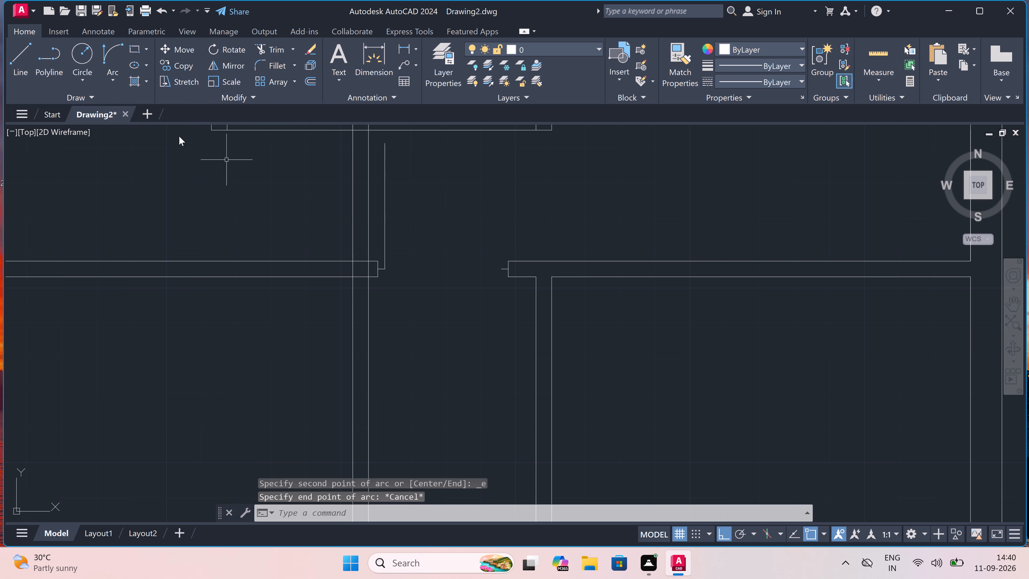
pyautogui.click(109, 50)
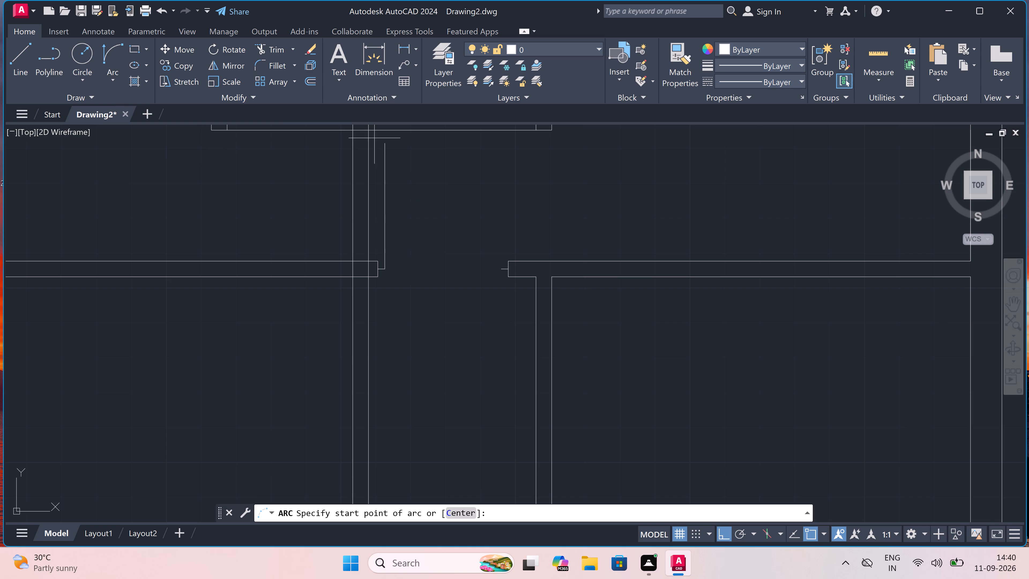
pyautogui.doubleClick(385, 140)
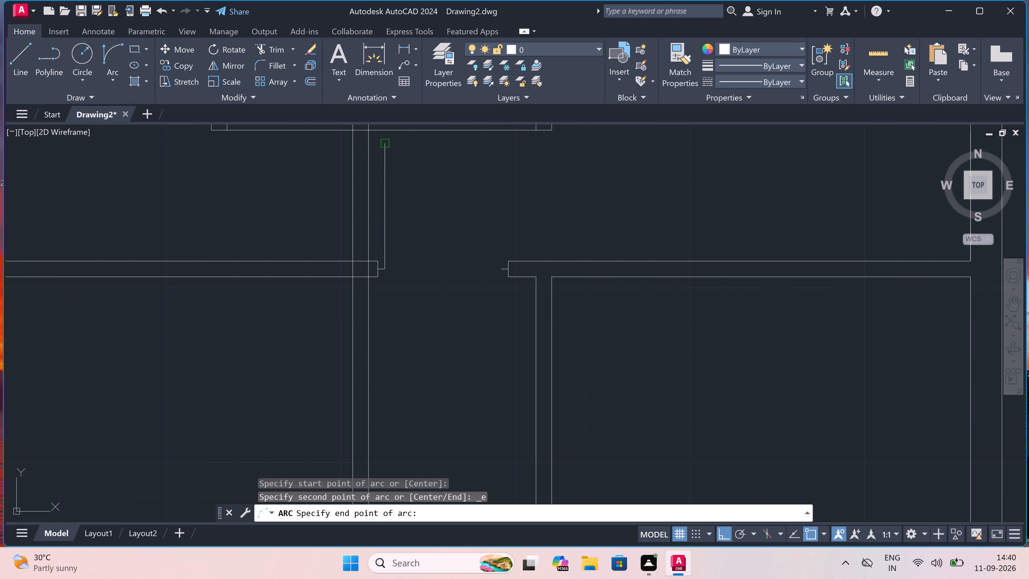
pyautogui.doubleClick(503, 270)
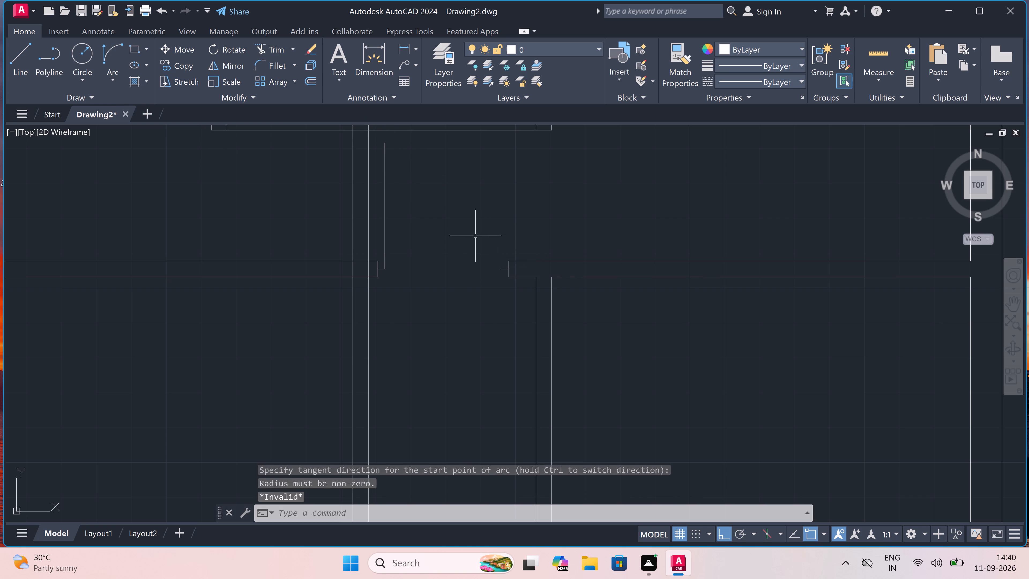
# Draw a three-point arc from the door leaf's top through the right 2" line's tip, ending below the leaf under the partition.
pyautogui.press('space')
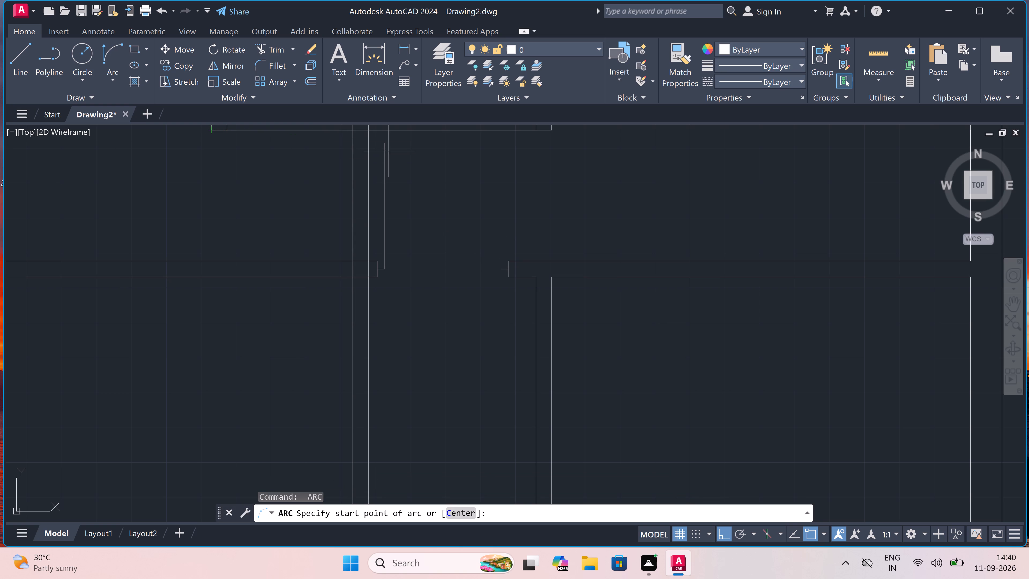
pyautogui.moveTo(382, 140); pyautogui.dragTo(392, 151)
pyautogui.doubleClick(501, 270)
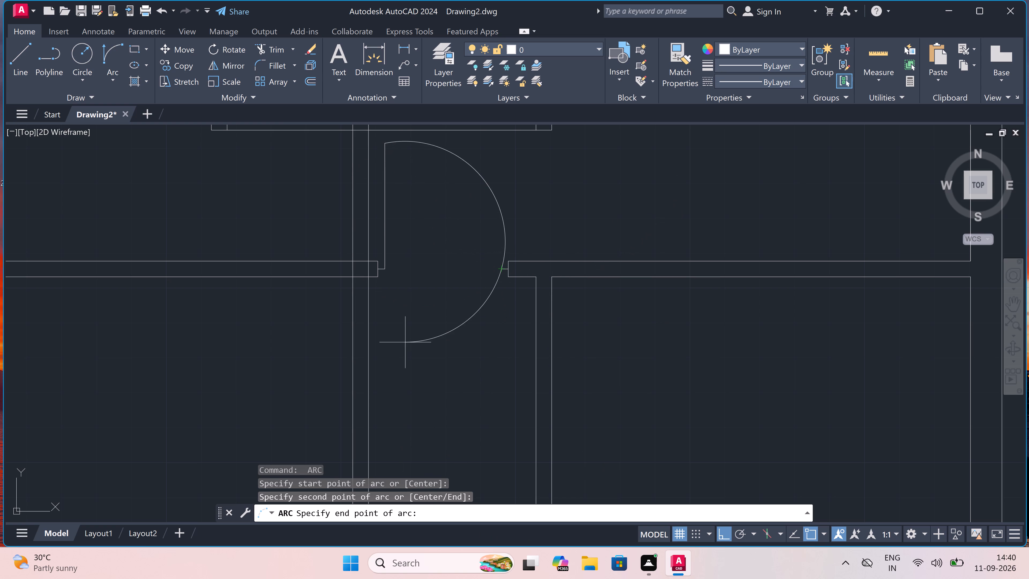
pyautogui.click(383, 373)
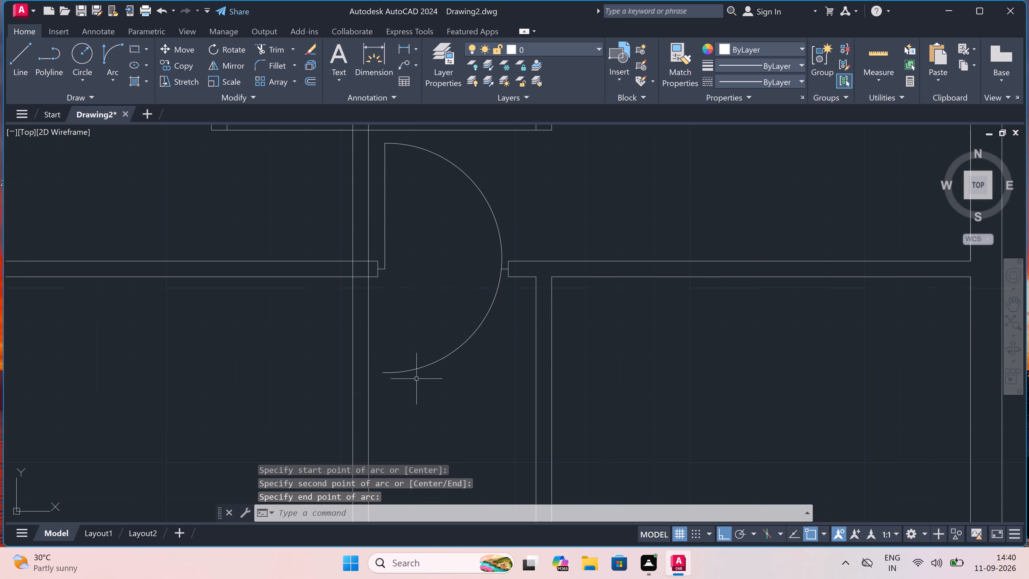
# Trim the arc below the right 2" line, leaving a quarter-circle door swing.
pyautogui.press('t')
pyautogui.press('r')
pyautogui.press('space')
pyautogui.moveTo(451, 363); pyautogui.dragTo(449, 359)
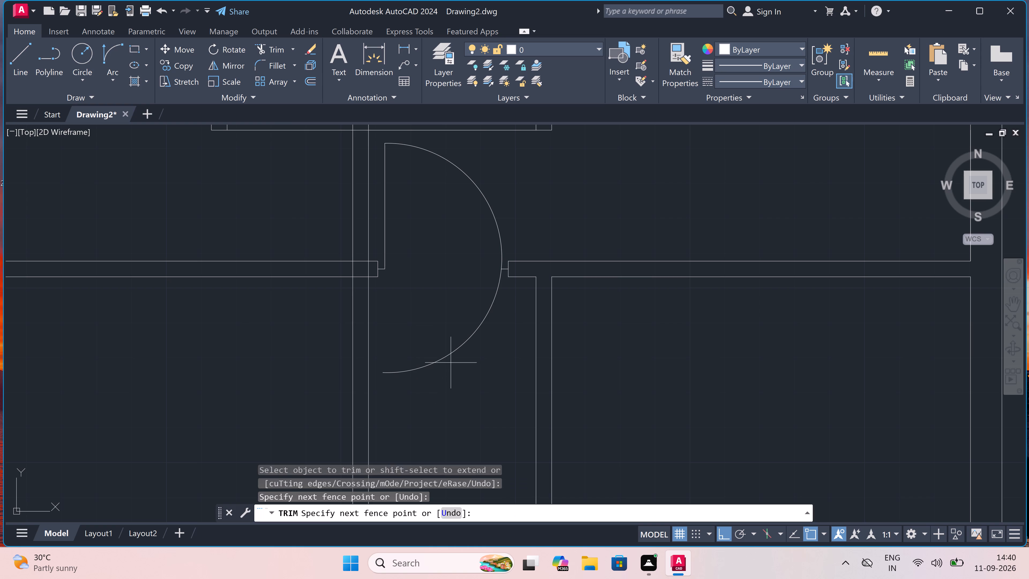
pyautogui.click(436, 327)
pyautogui.press('Escape')
# Draw a horizontal line across the small upper rooms, just above their bottom wall, from the right wall's outer line to the left wall's.
pyautogui.scroll(-3, 436, 326)
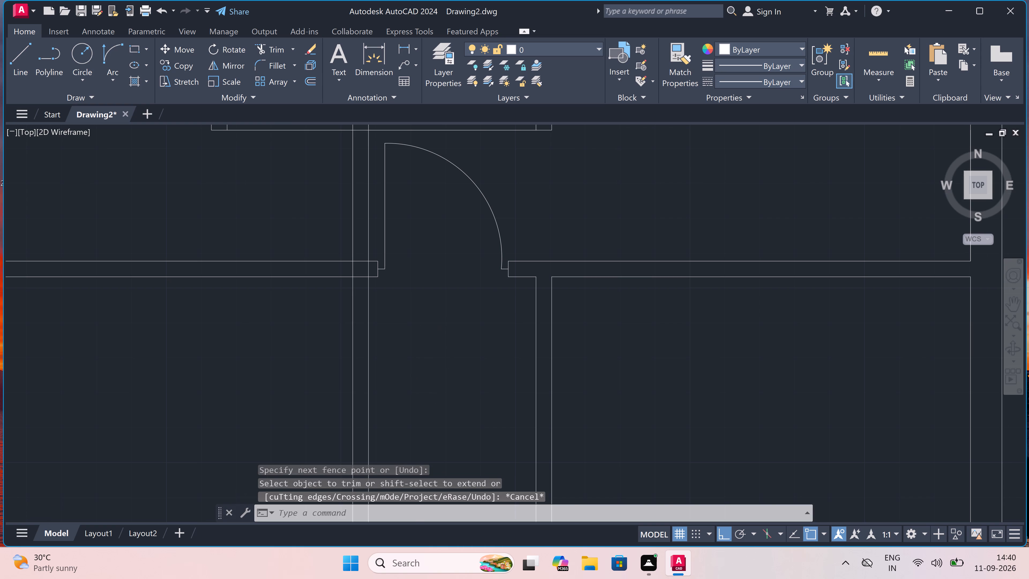
pyautogui.scroll(-1, 436, 326)
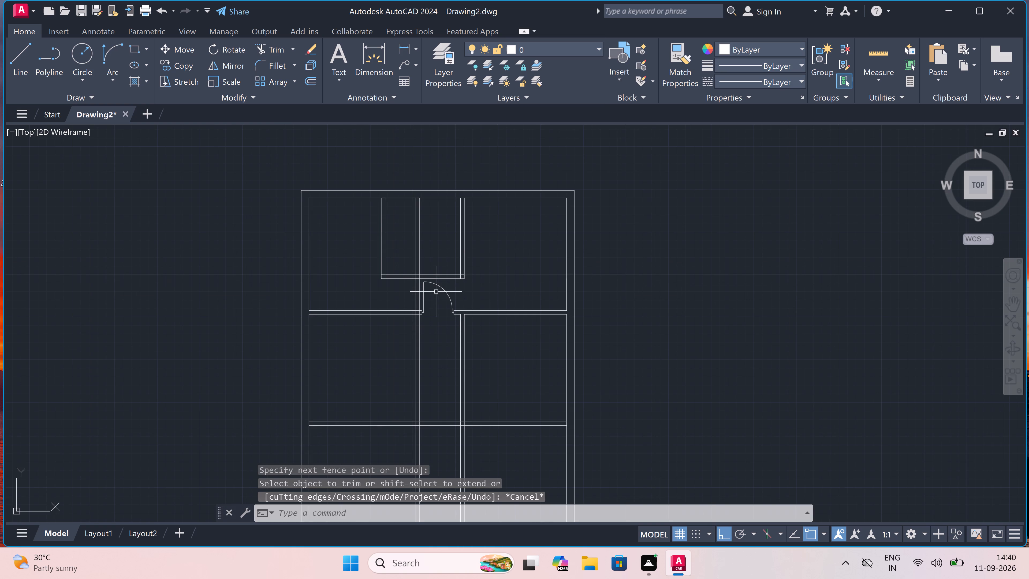
pyautogui.scroll(3, 460, 240)
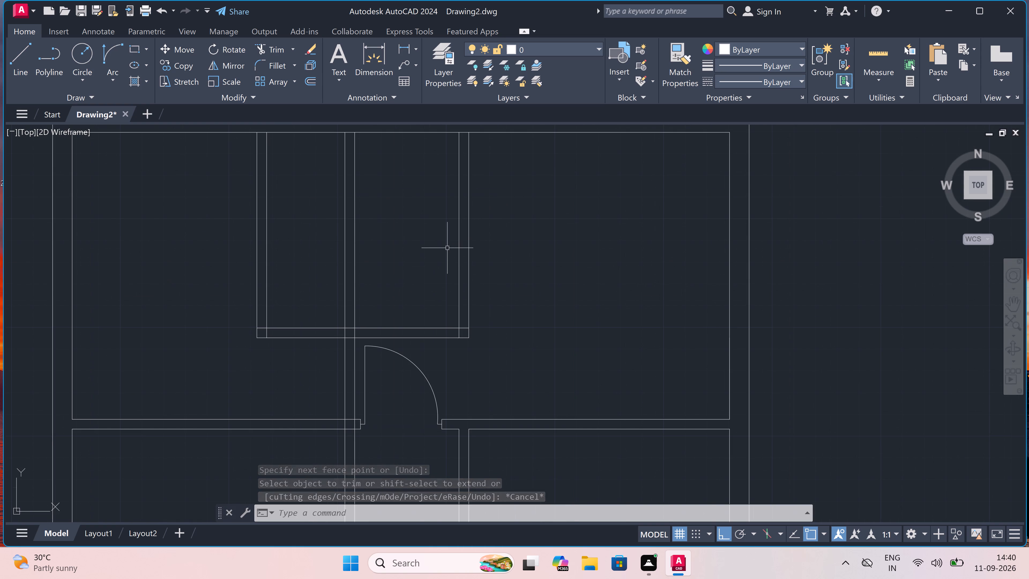
pyautogui.write('l')
pyautogui.press('space')
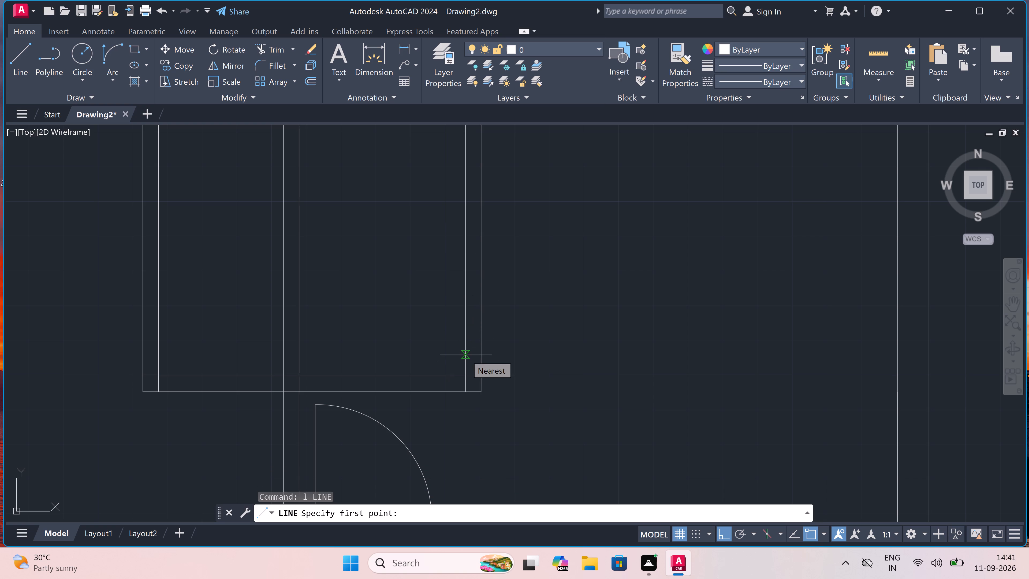
pyautogui.click(481, 359)
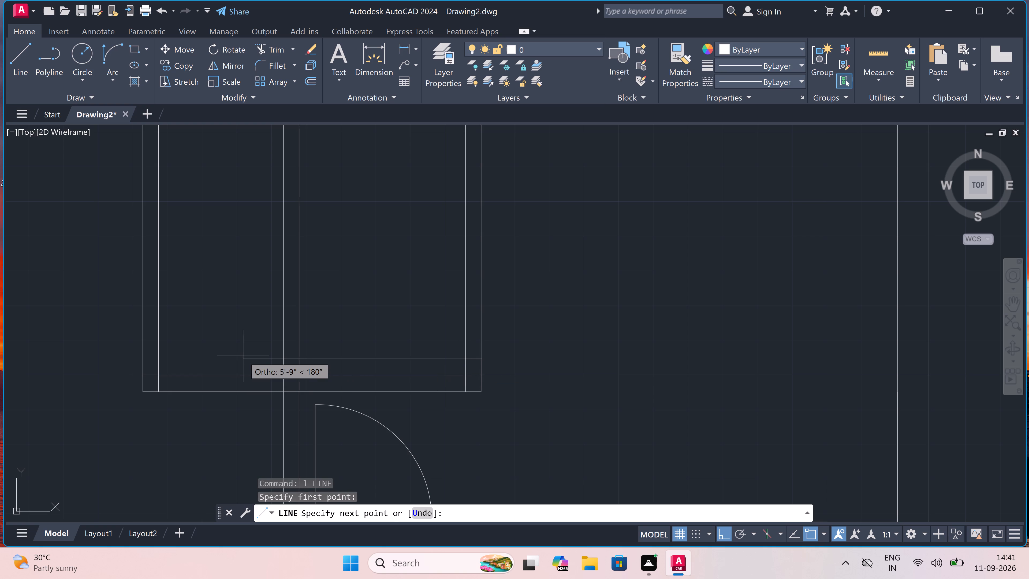
pyautogui.click(141, 355)
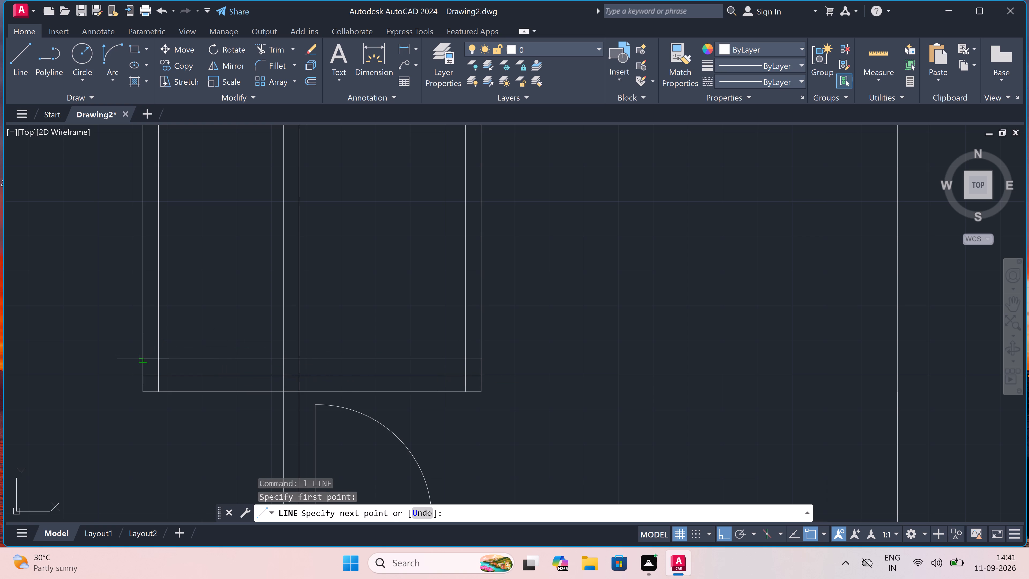
pyautogui.press('Escape')
# Trim the horizontal line between the small rooms' side walls, leaving the wall-thickness segments, and trim the middle partition where it crosses the bottom wall.
pyautogui.press('t')
pyautogui.press('r')
pyautogui.press('space')
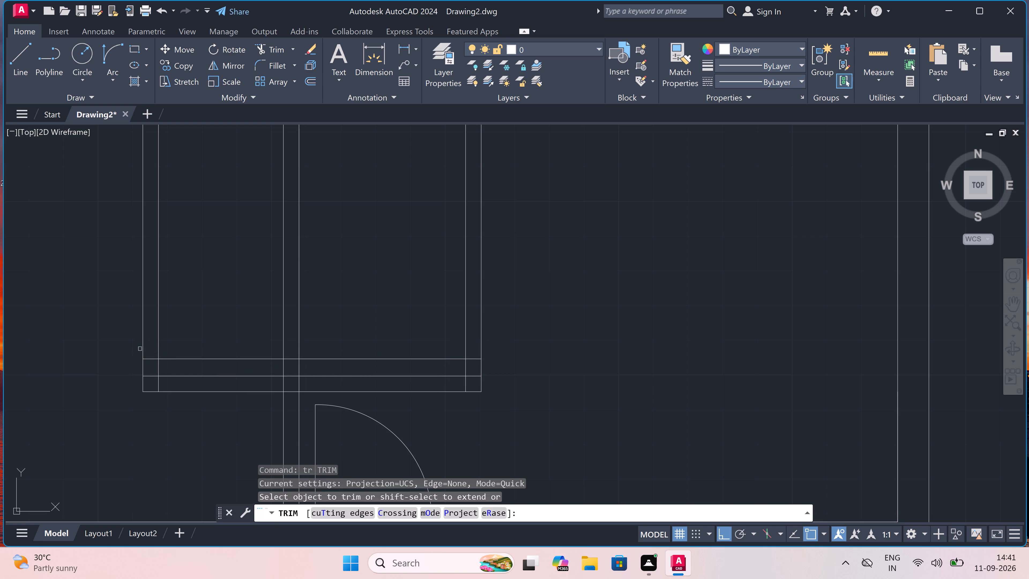
pyautogui.doubleClick(183, 363)
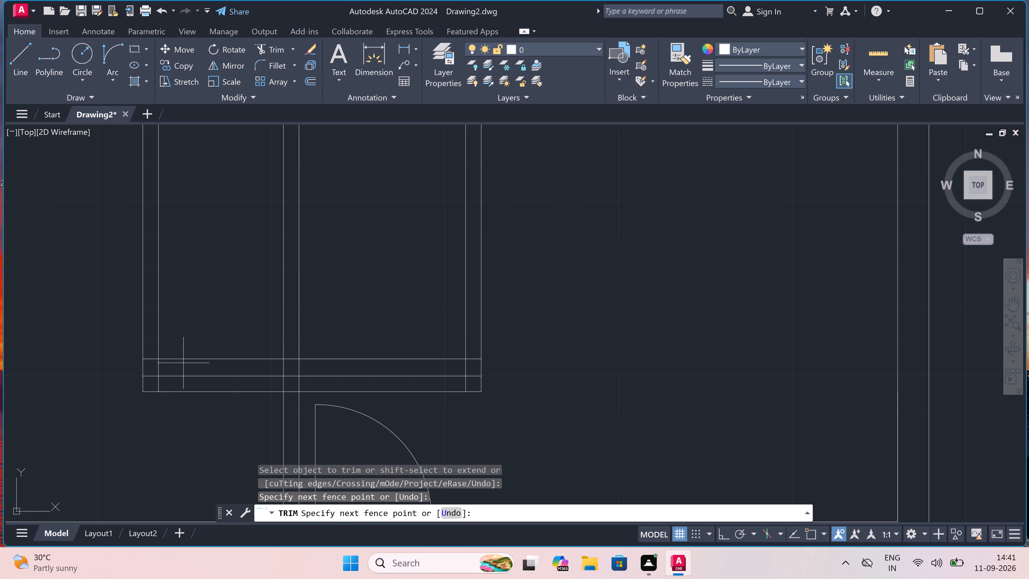
pyautogui.click(196, 327)
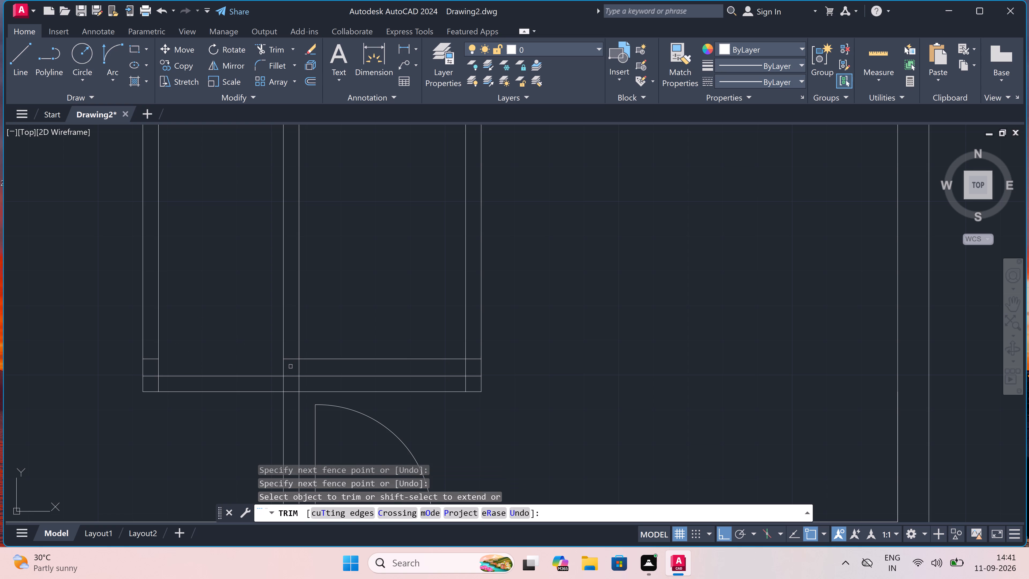
pyautogui.click(291, 366)
pyautogui.doubleClick(292, 348)
pyautogui.doubleClick(270, 384)
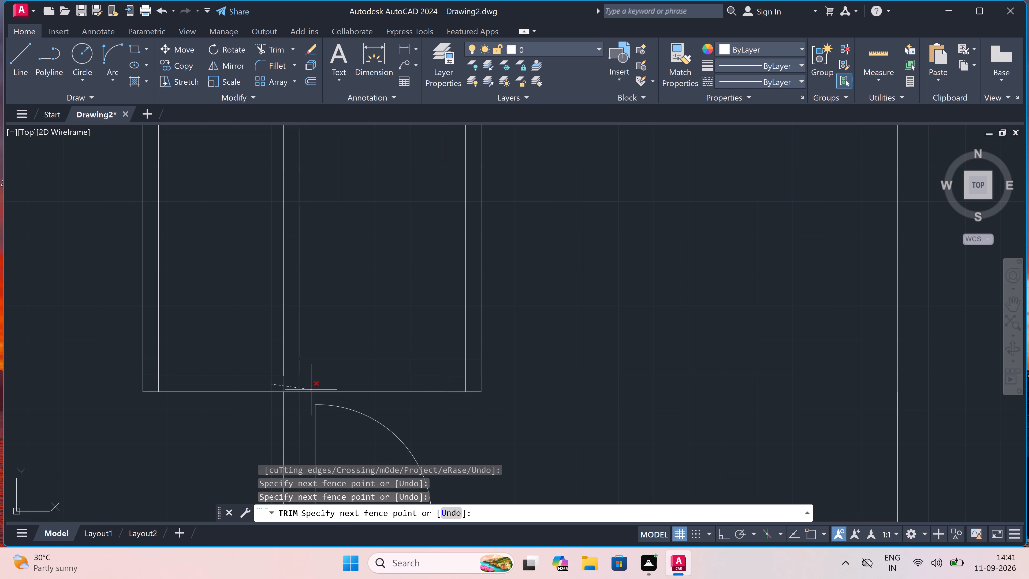
pyautogui.doubleClick(314, 383)
pyautogui.click(326, 353)
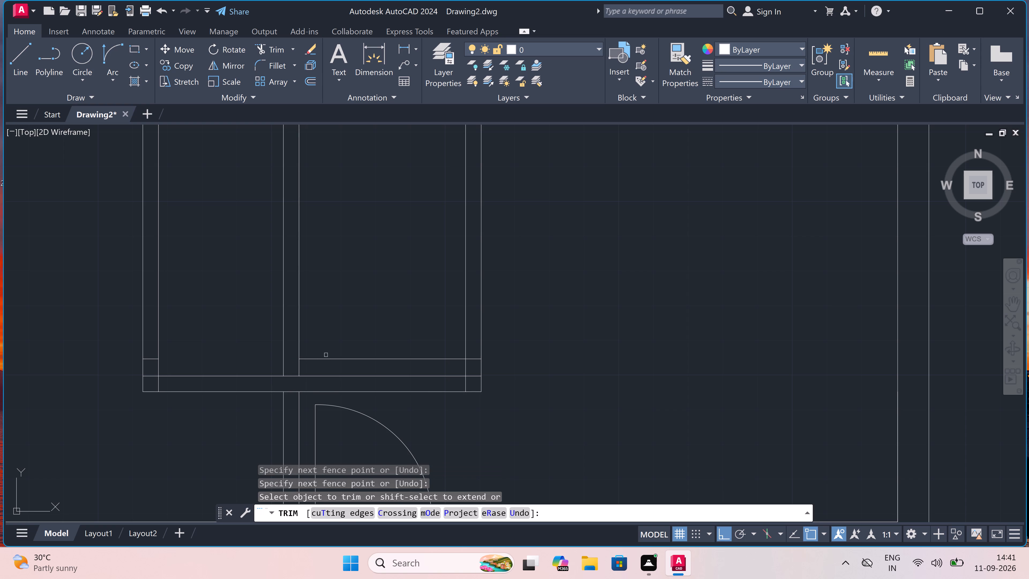
pyautogui.click(330, 367)
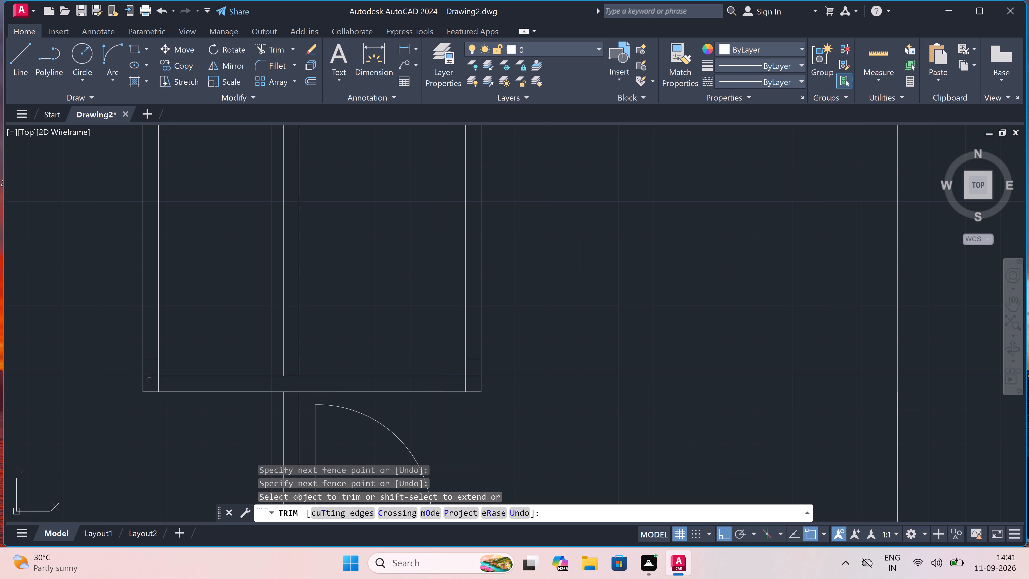
# Trim the overlapping inner wall lines at both bottom corners of the small upper rooms.
pyautogui.click(149, 378)
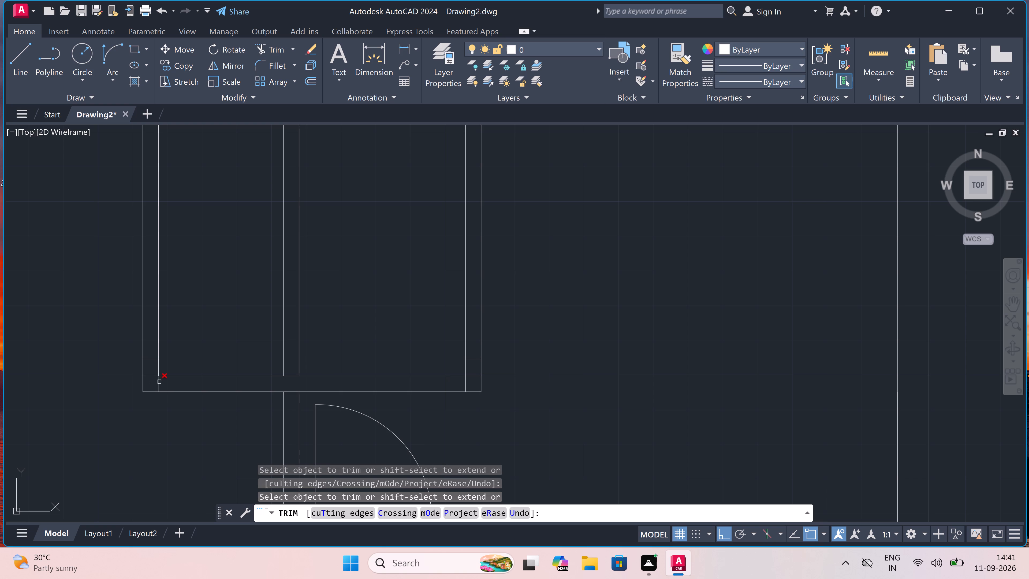
pyautogui.click(159, 382)
pyautogui.doubleClick(472, 373)
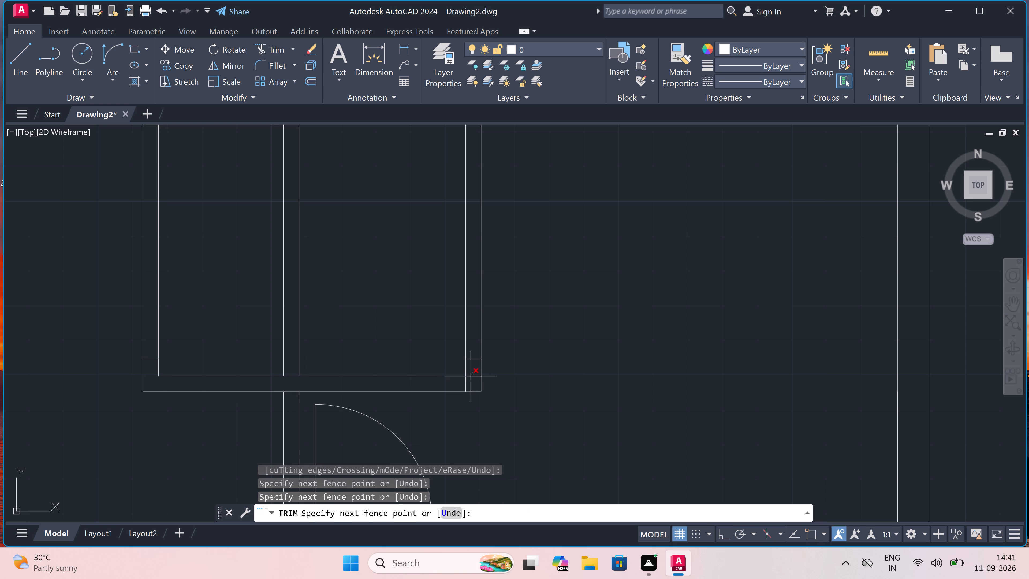
pyautogui.doubleClick(471, 376)
pyautogui.click(466, 380)
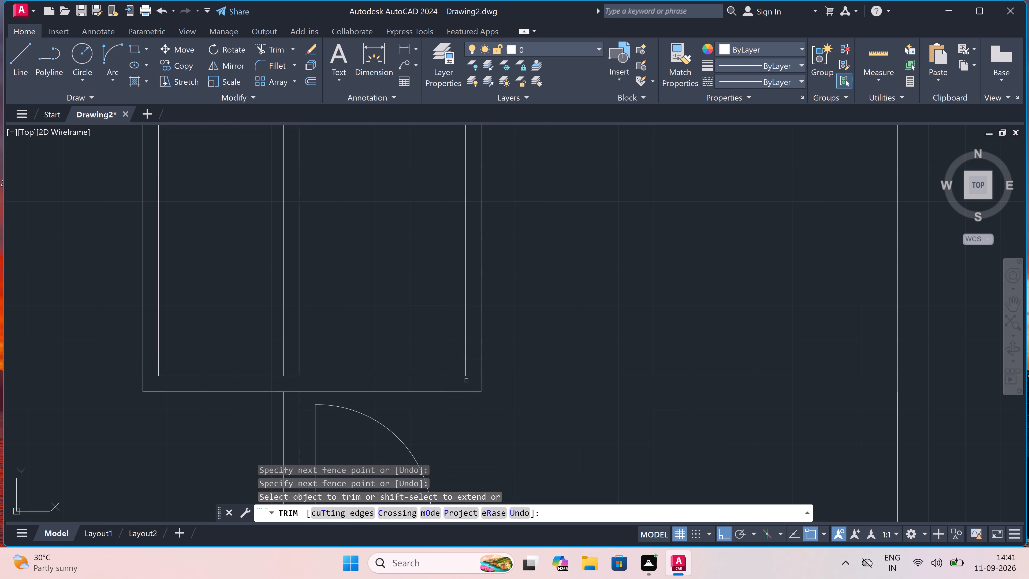
pyautogui.press('Escape')
# Draw a second horizontal line across the small upper rooms, above the trimmed one, from the left wall's outer line to the right wall's.
pyautogui.scroll(-2, 465, 375)
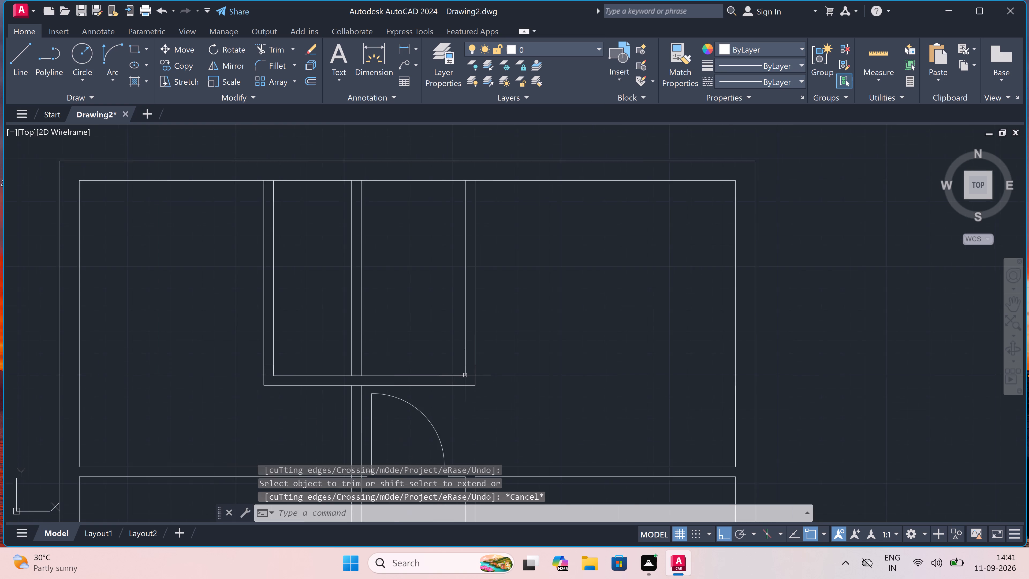
pyautogui.scroll(1, 439, 340)
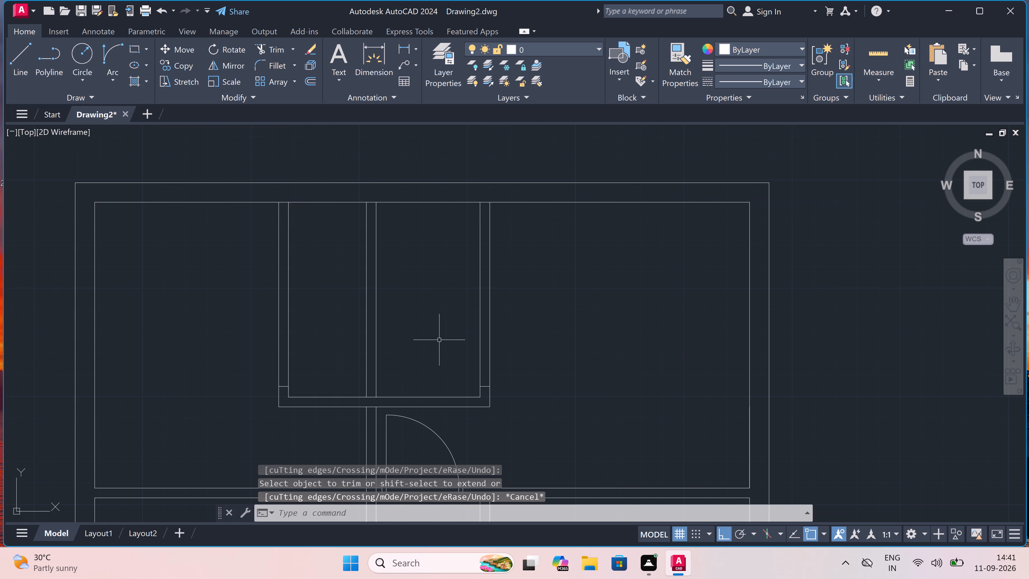
pyautogui.write('l')
pyautogui.press('space')
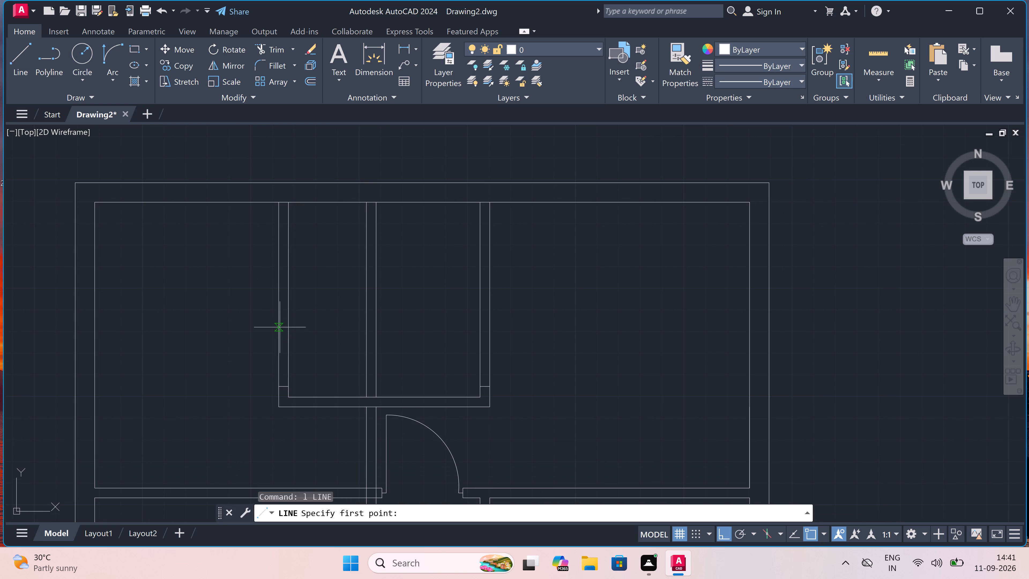
pyautogui.click(278, 325)
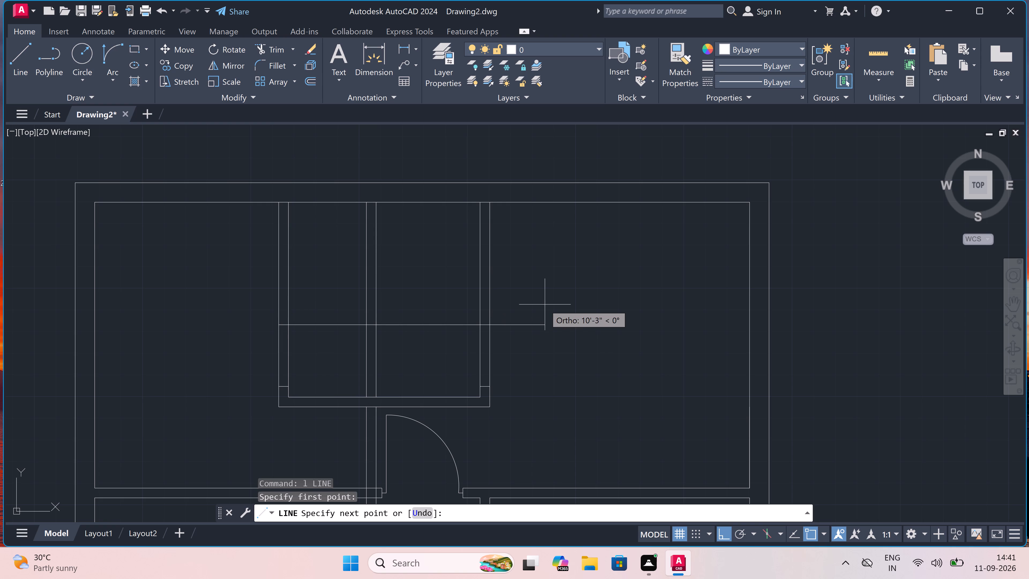
pyautogui.doubleClick(491, 324)
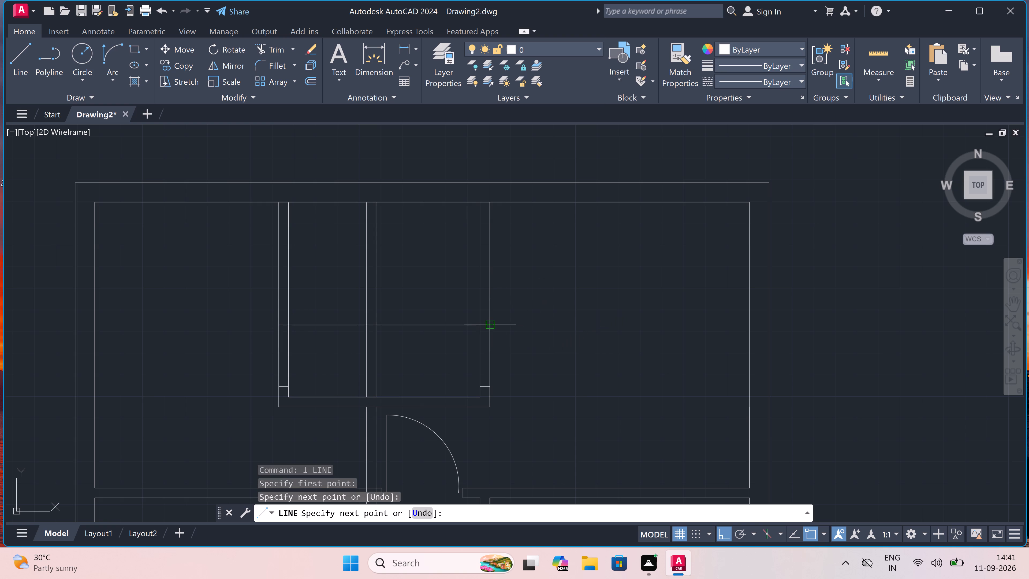
pyautogui.press('Escape')
# Draw a 2" line up from the middle of the right wall's lower jamb, continuing with a 2' door leaf leftward into the room.
pyautogui.write('l')
pyautogui.press('space')
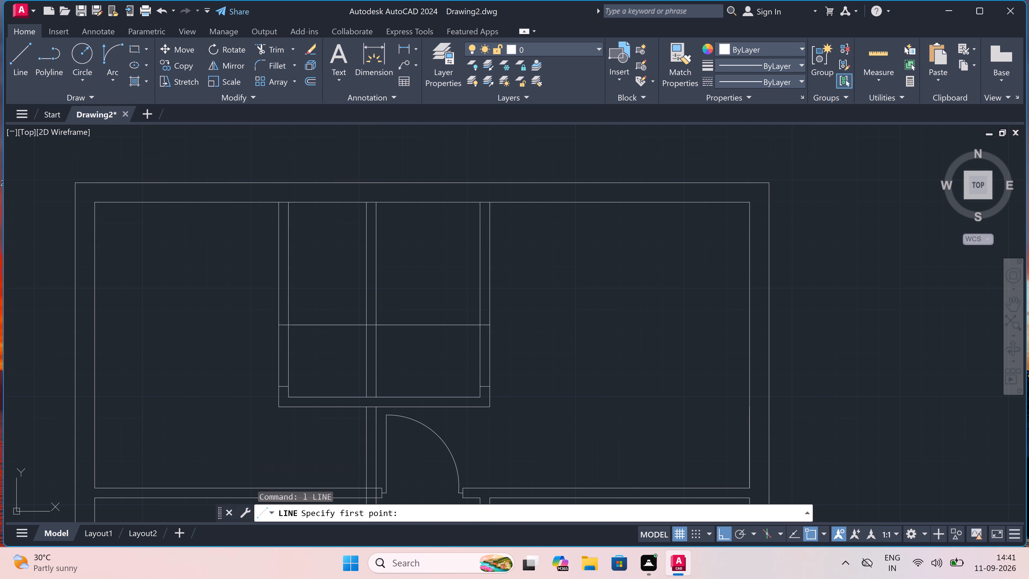
pyautogui.scroll(1, 482, 330)
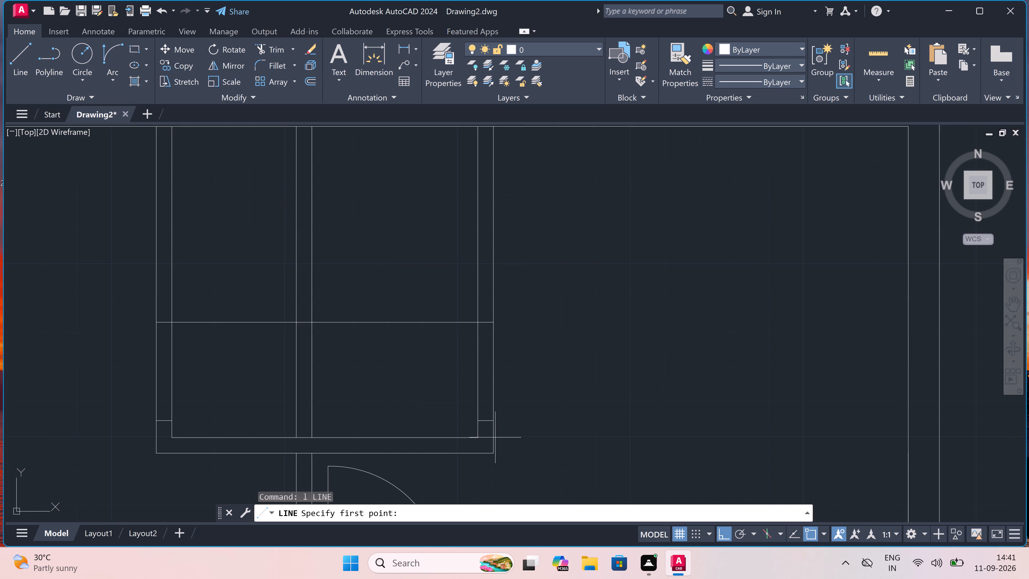
pyautogui.click(484, 420)
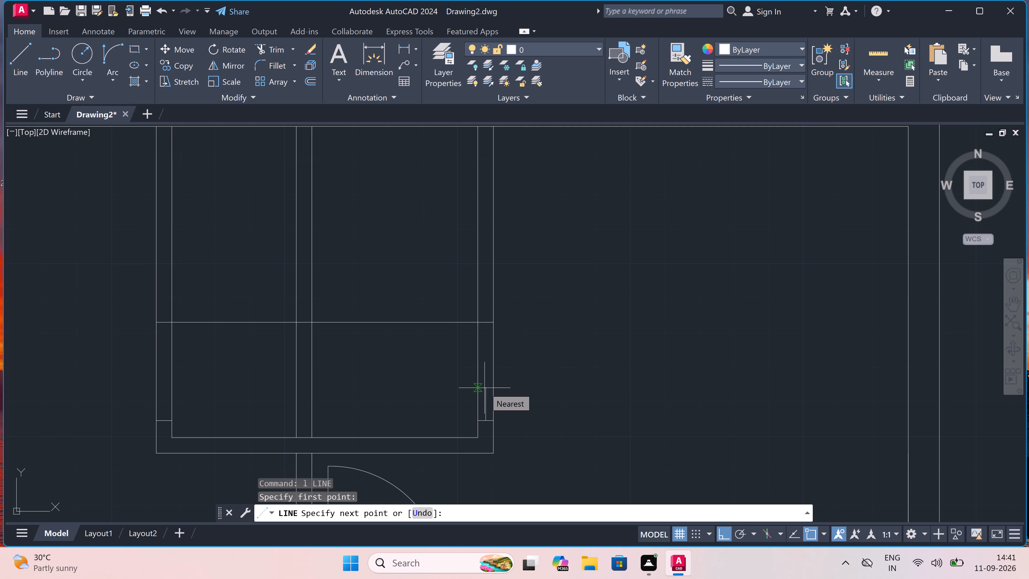
pyautogui.write('2"')
pyautogui.press('space')
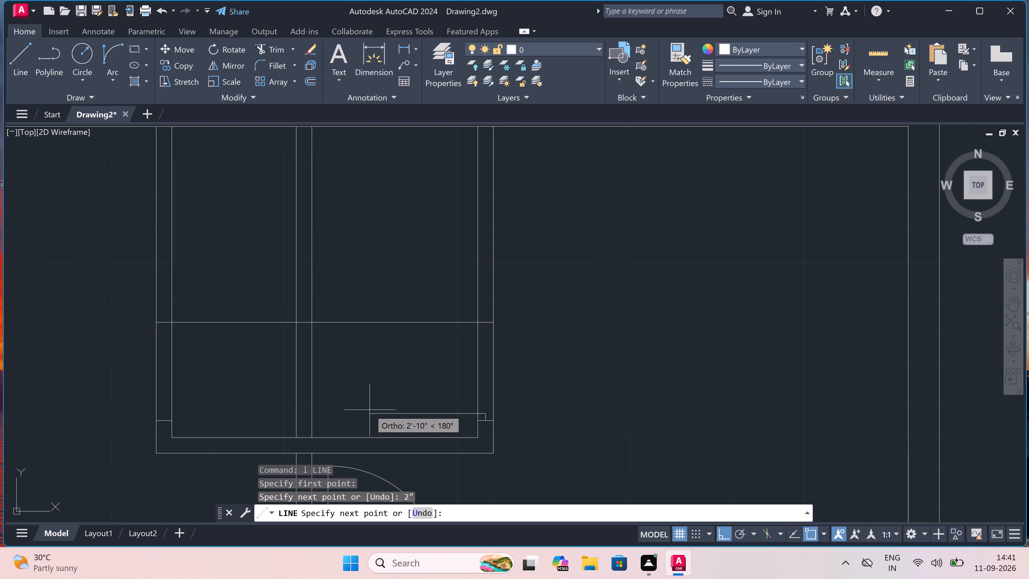
pyautogui.write("2'")
pyautogui.press('space')
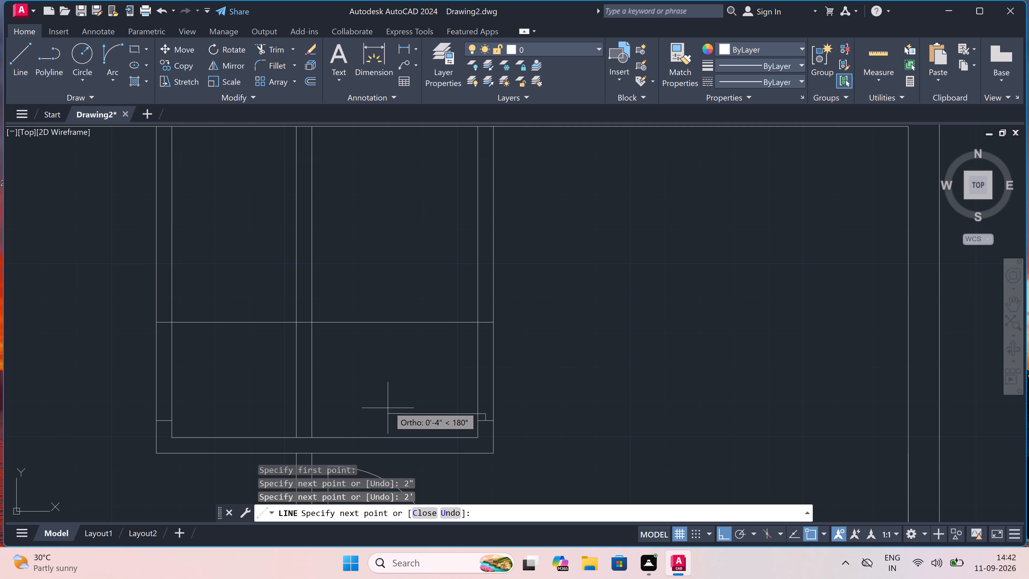
pyautogui.press('Escape')
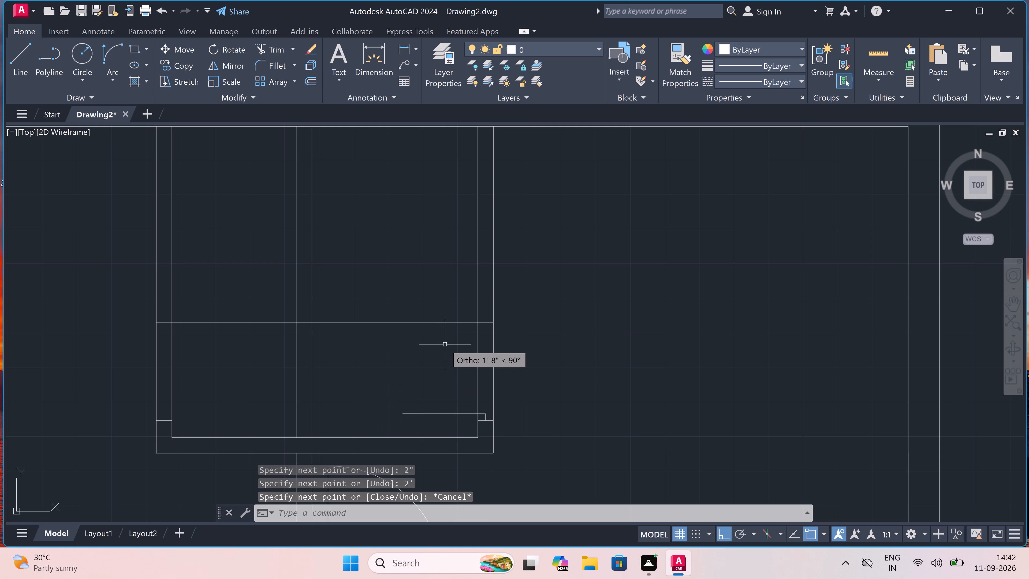
# Draw a 2" line downward from the upper horizontal line, midway across the right wall's thickness.
pyautogui.press('space')
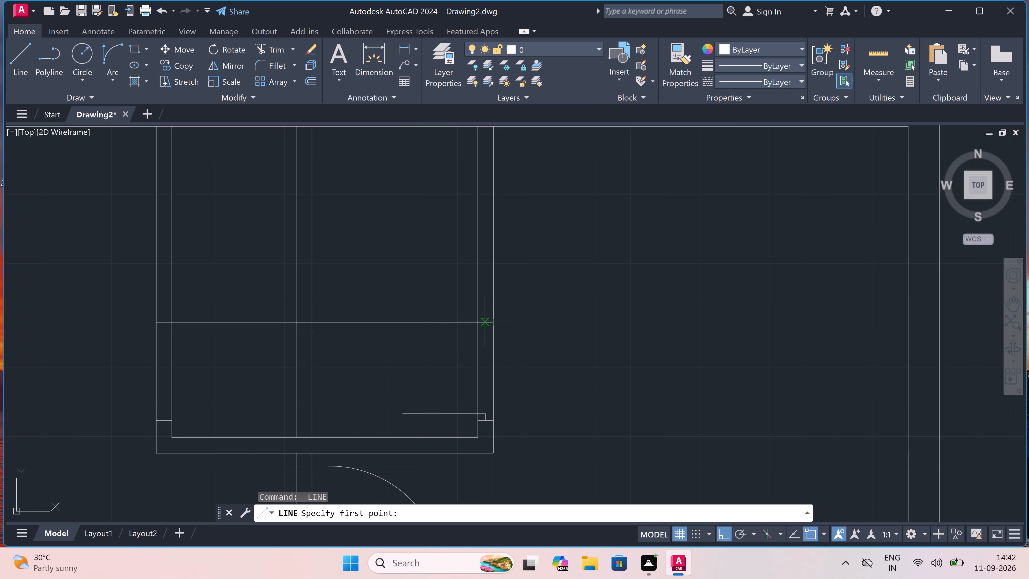
pyautogui.scroll(2, 485, 321)
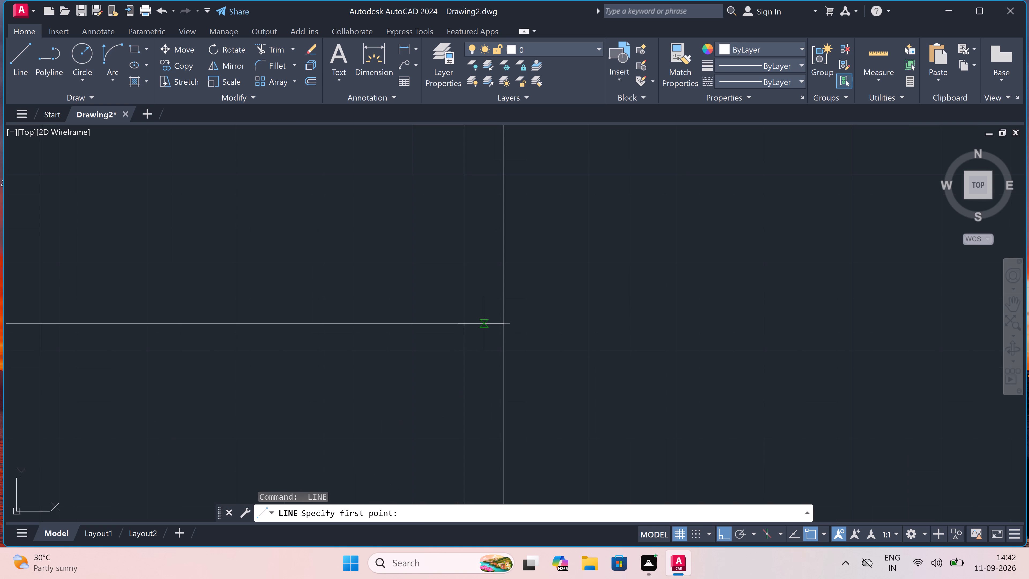
pyautogui.click(484, 324)
pyautogui.scroll(-4, 482, 377)
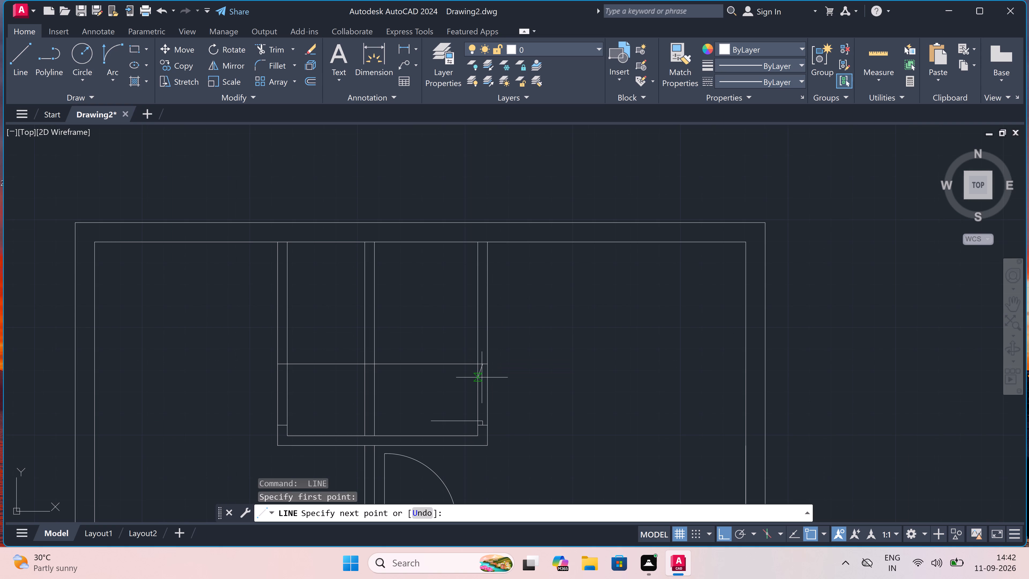
pyautogui.write('2"')
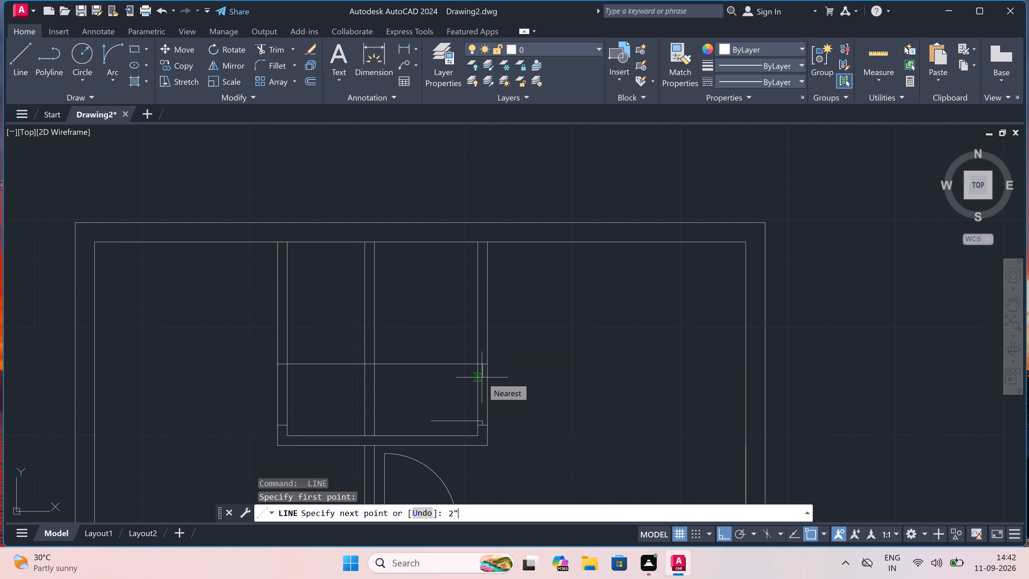
pyautogui.press('space')
pyautogui.press('Escape')
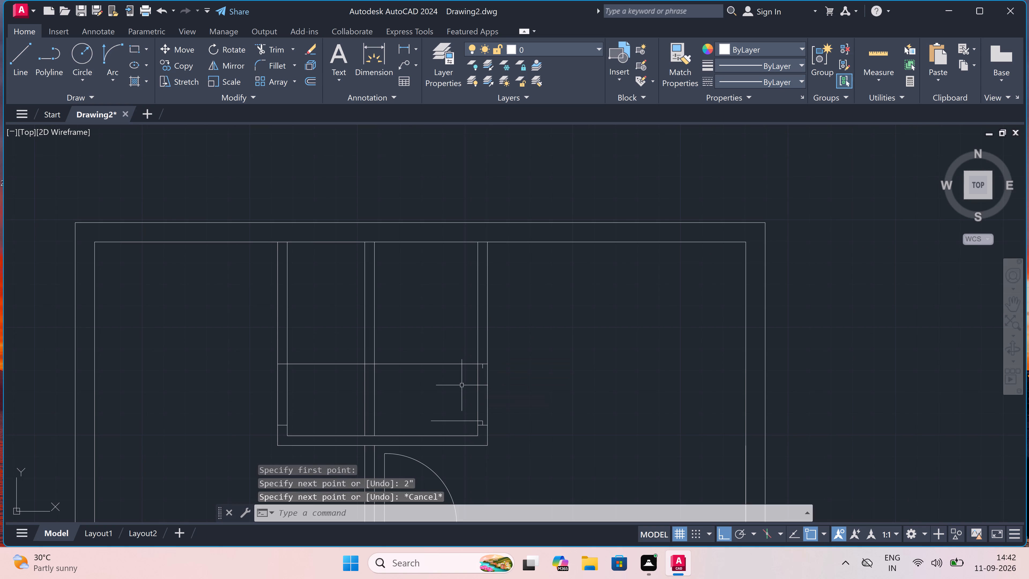
# Trim the right and left wall lines between the upper and lower jamb lines to open a doorway in each side wall.
pyautogui.press('t')
pyautogui.press('r')
pyautogui.press('space')
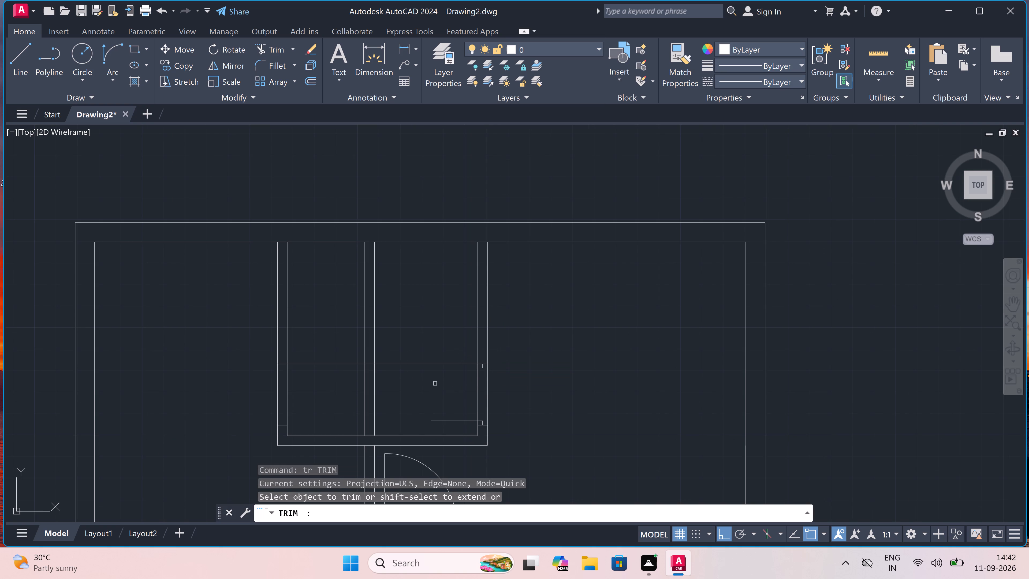
pyautogui.moveTo(456, 398); pyautogui.dragTo(461, 398)
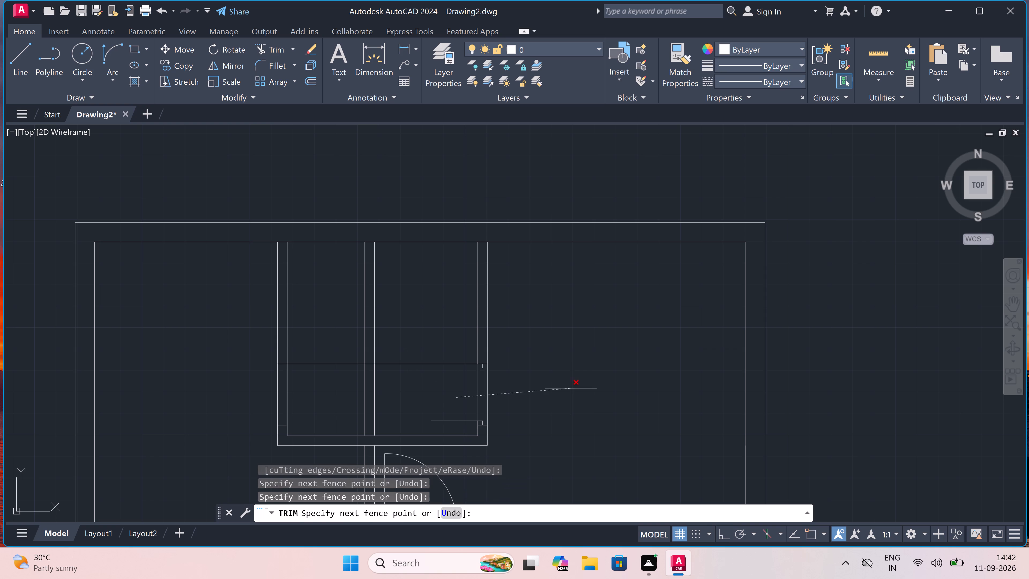
pyautogui.click(571, 388)
pyautogui.click(260, 389)
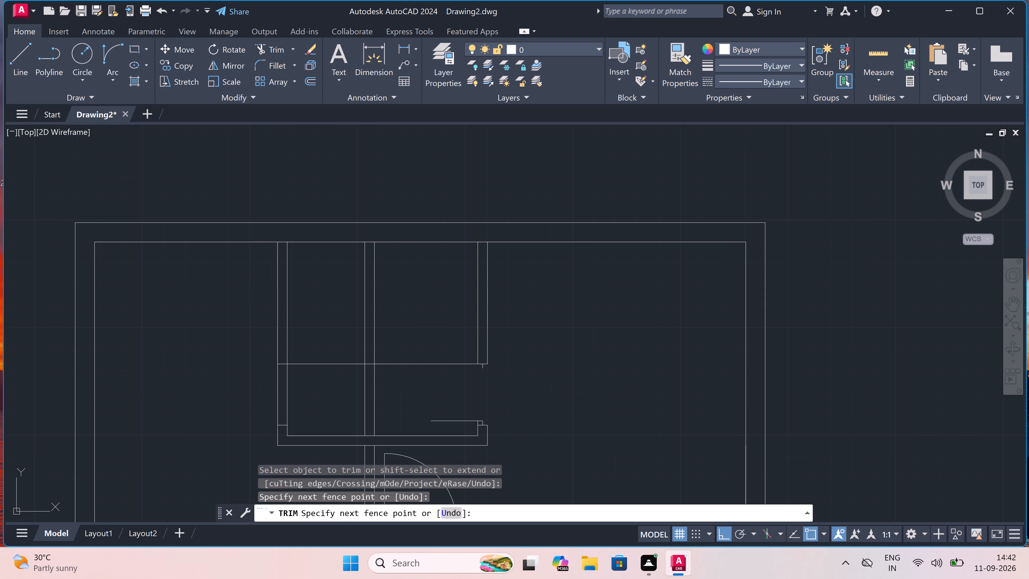
pyautogui.click(285, 390)
pyautogui.click(299, 391)
pyautogui.doubleClick(265, 389)
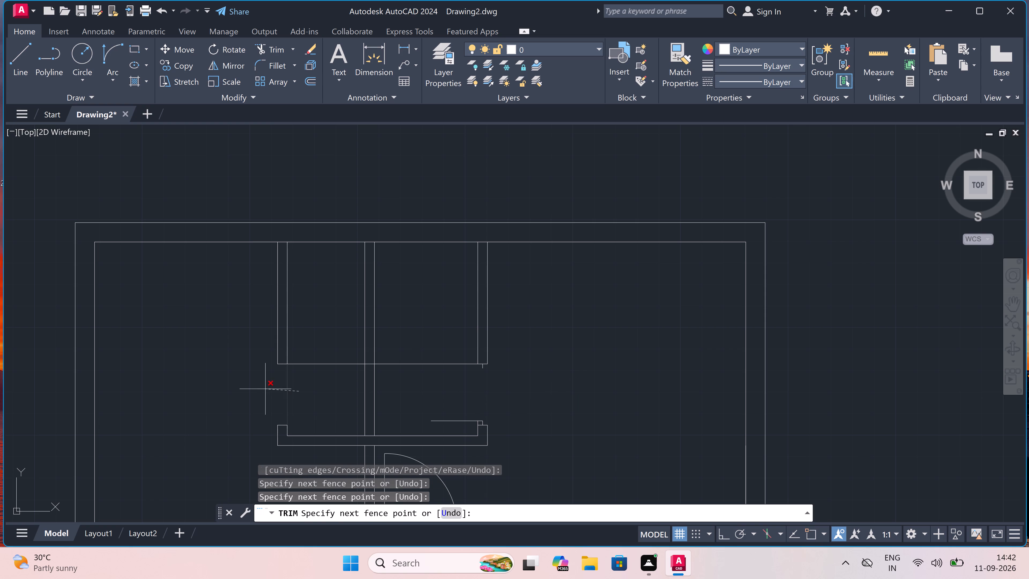
# Trim the upper jamb line across both small upper rooms and inside the central partition, leaving only the wall end caps.
pyautogui.click(320, 381)
pyautogui.click(326, 340)
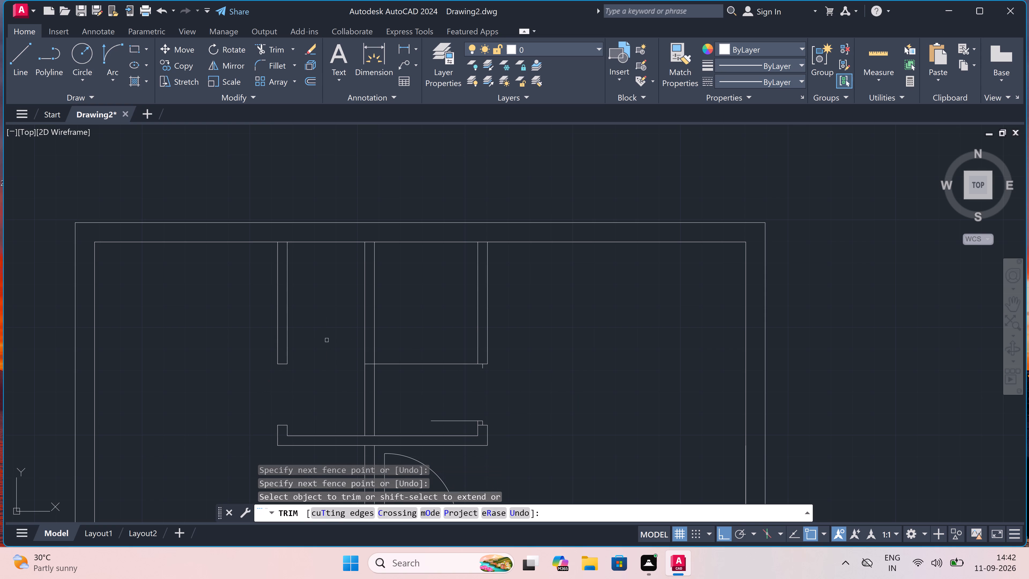
pyautogui.click(417, 383)
pyautogui.doubleClick(422, 333)
pyautogui.click(411, 373)
pyautogui.scroll(2, 369, 381)
pyautogui.moveTo(368, 374); pyautogui.dragTo(368, 370)
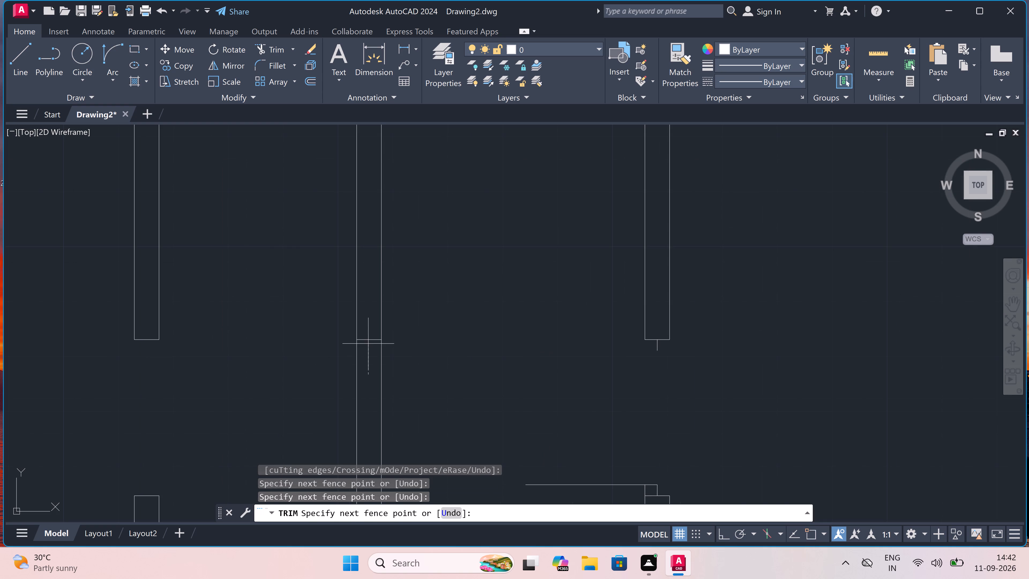
pyautogui.doubleClick(366, 327)
pyautogui.scroll(-4, 366, 327)
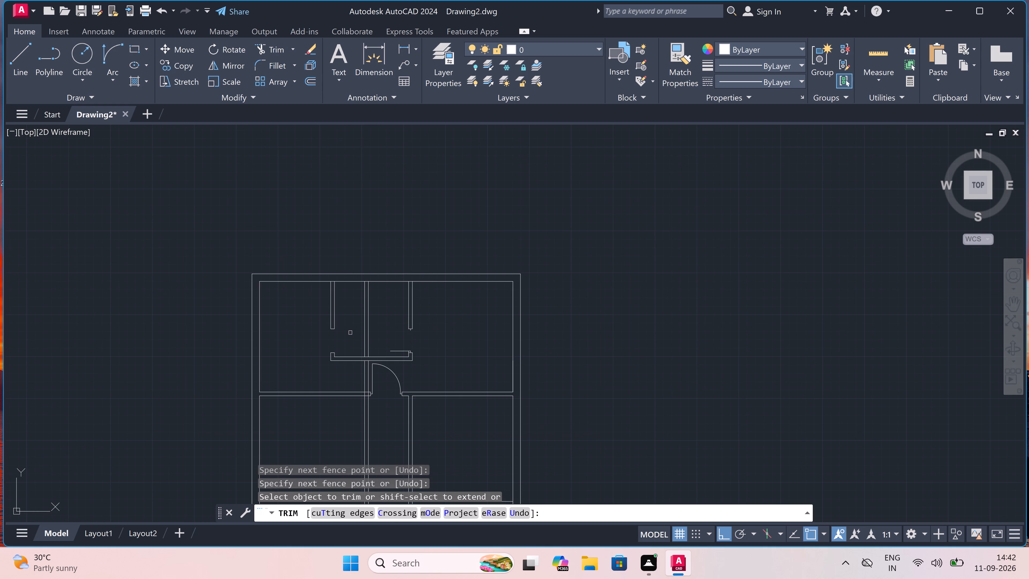
pyautogui.scroll(3, 331, 342)
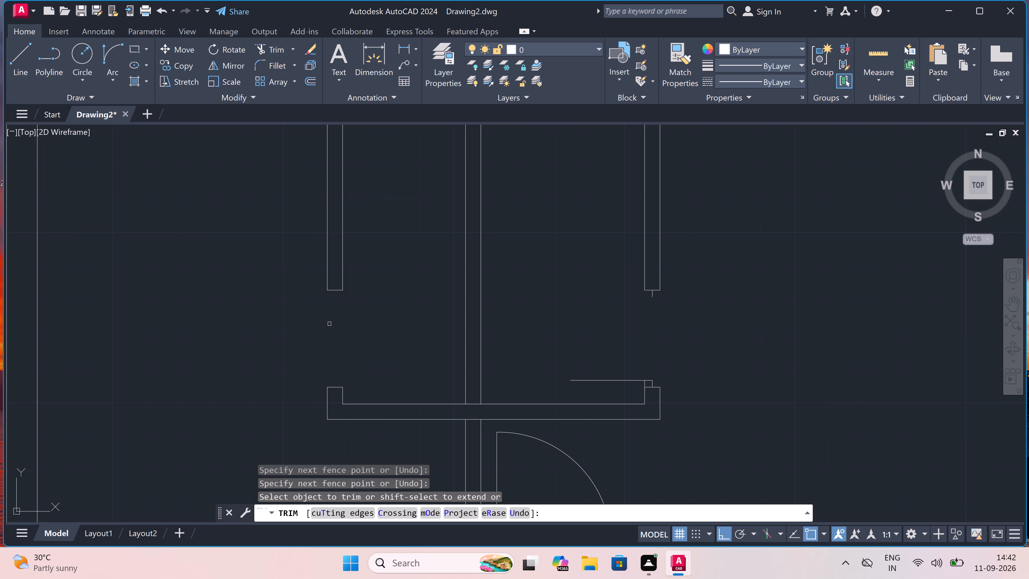
pyautogui.press('Escape')
# Draw a 2" line up from the middle of the left wall's lower jamb, continuing with a 2' door leaf rightward into the room.
pyautogui.write('l')
pyautogui.press('space')
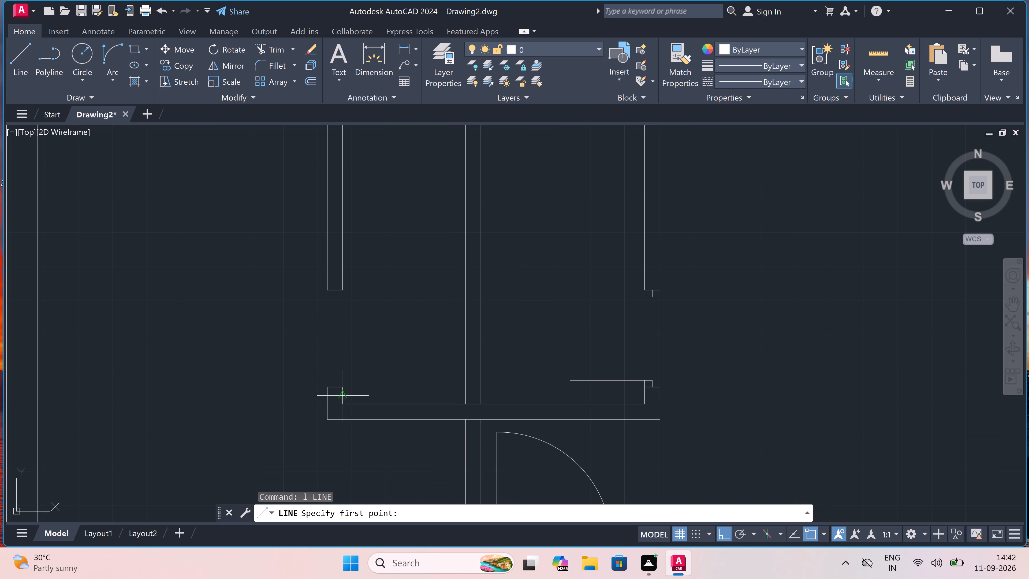
pyautogui.moveTo(335, 386); pyautogui.dragTo(335, 383)
pyautogui.write('2"')
pyautogui.press('space')
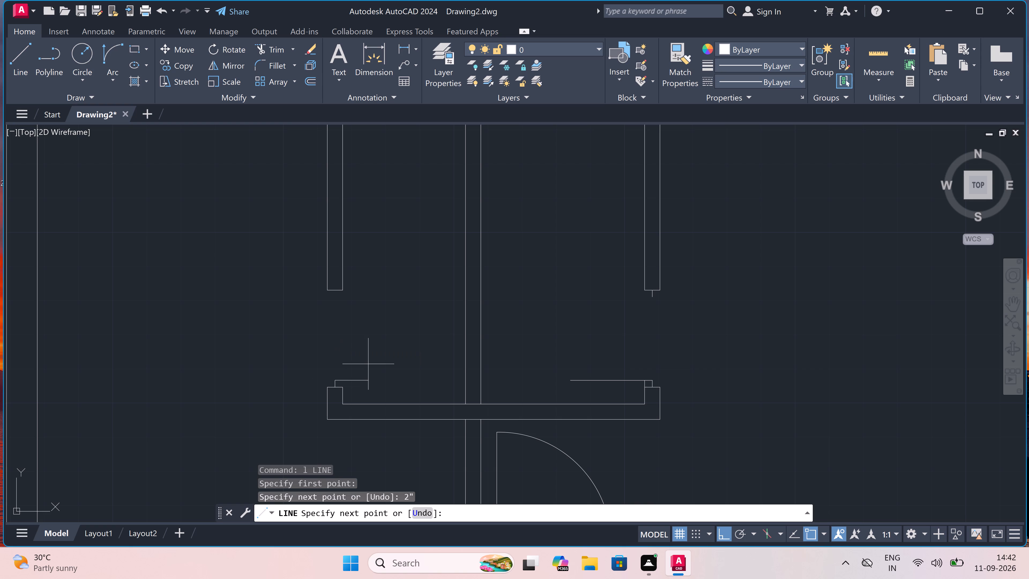
pyautogui.write("2'")
pyautogui.press('space')
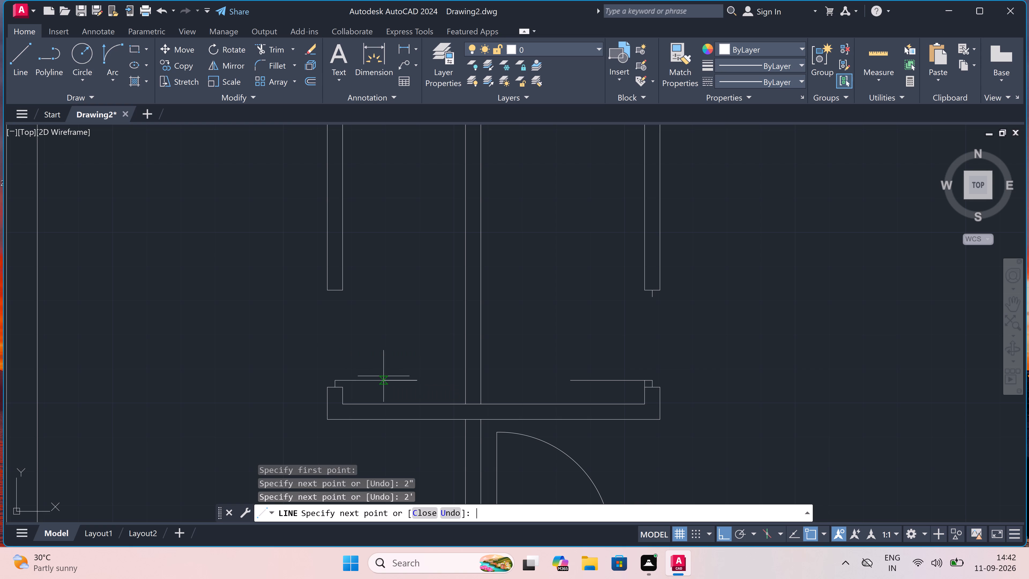
pyautogui.press('Escape')
# Draw a 2" line downward from the middle of the left wall's upper jamb.
pyautogui.press('space')
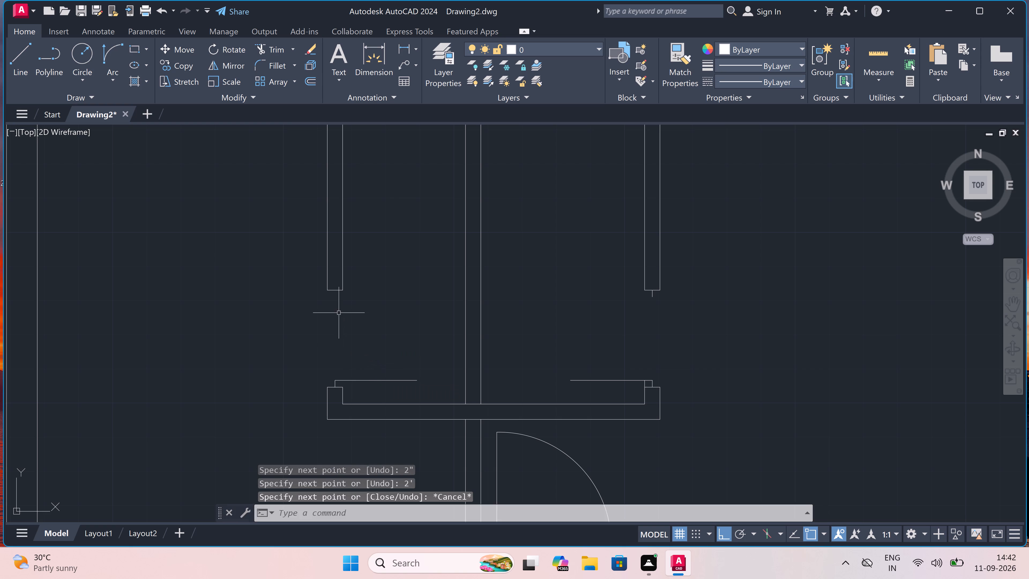
pyautogui.moveTo(333, 291); pyautogui.dragTo(336, 314)
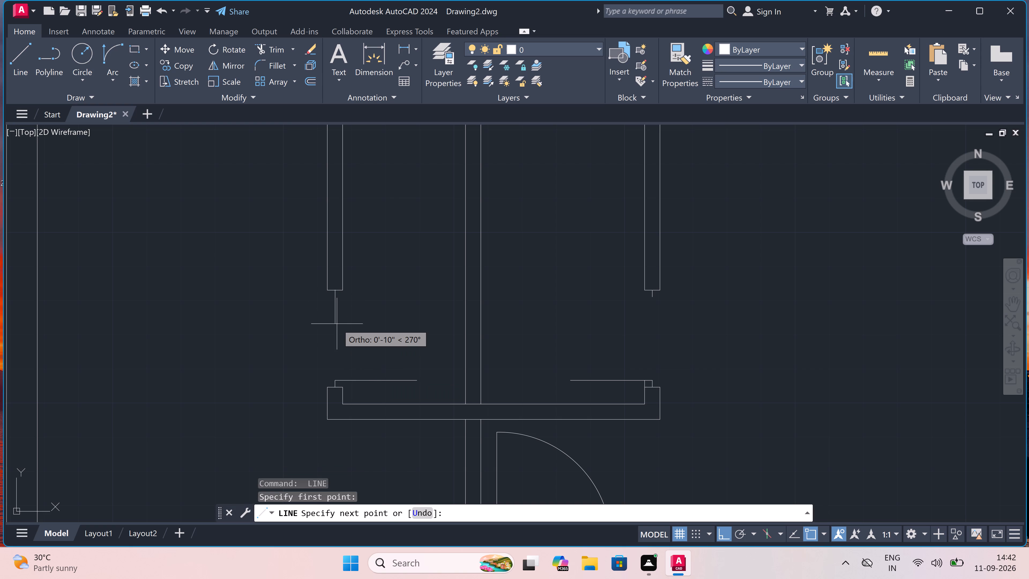
pyautogui.write('2"')
pyautogui.press('space')
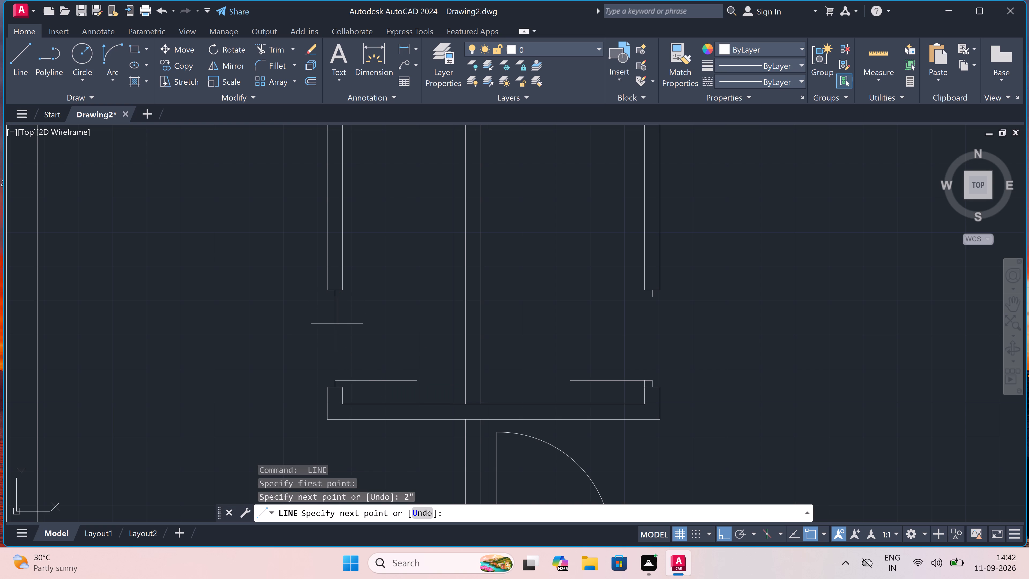
pyautogui.press('Escape')
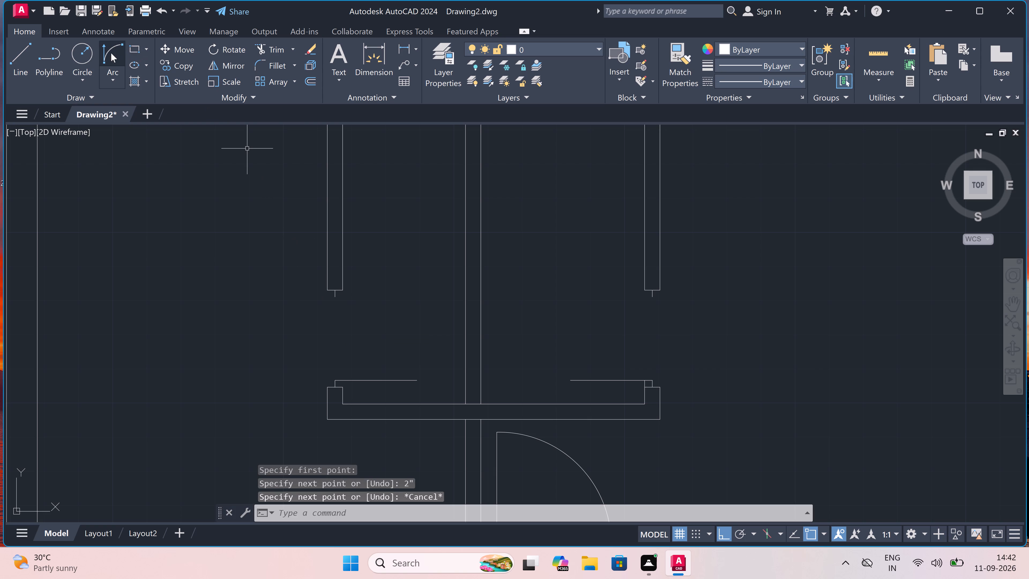
# Draw the left door's swing arc from the leaf's free end to the upper jamb's 2" line, tangent to vertical at the leaf.
pyautogui.click(107, 51)
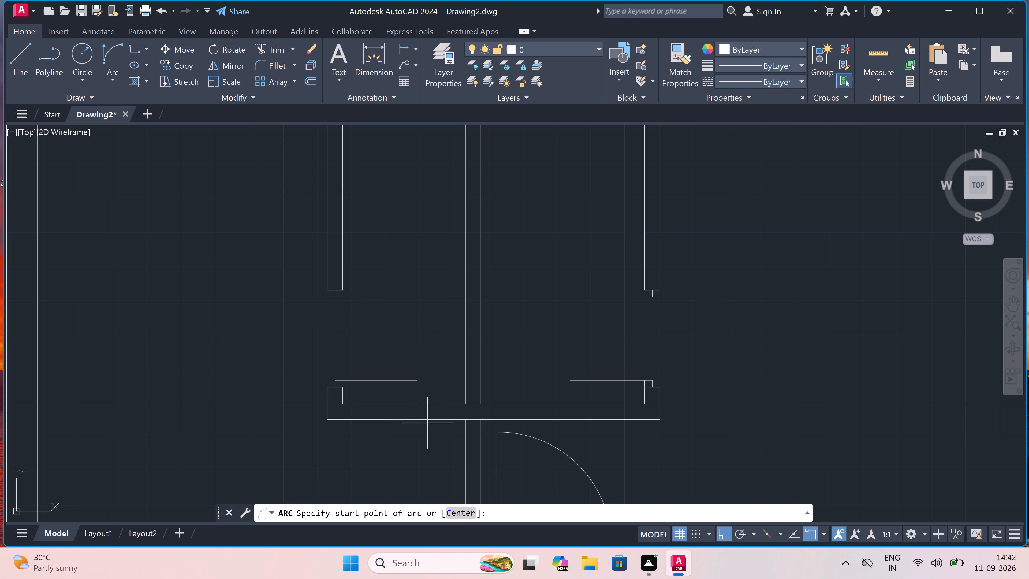
pyautogui.click(417, 380)
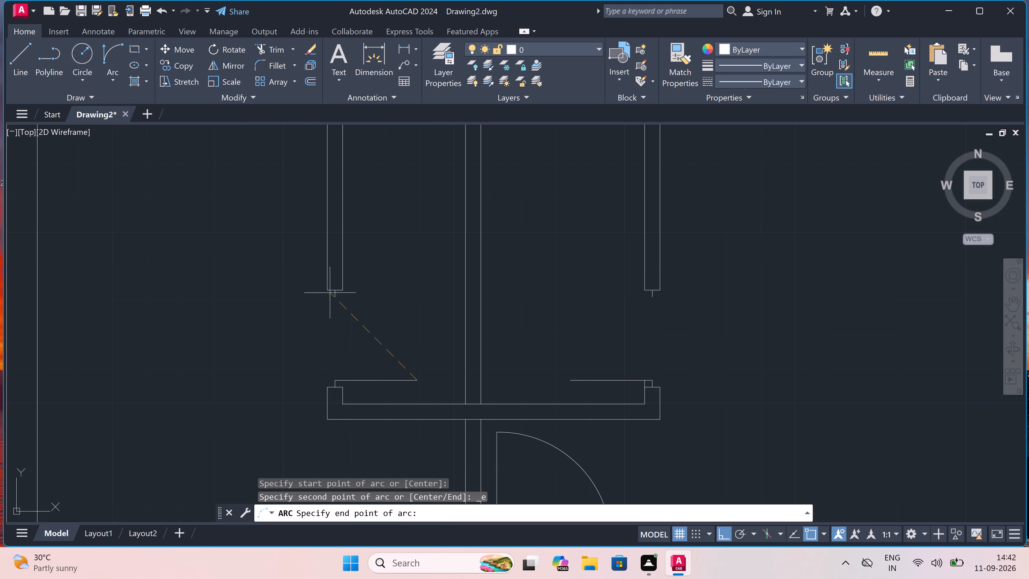
pyautogui.doubleClick(336, 299)
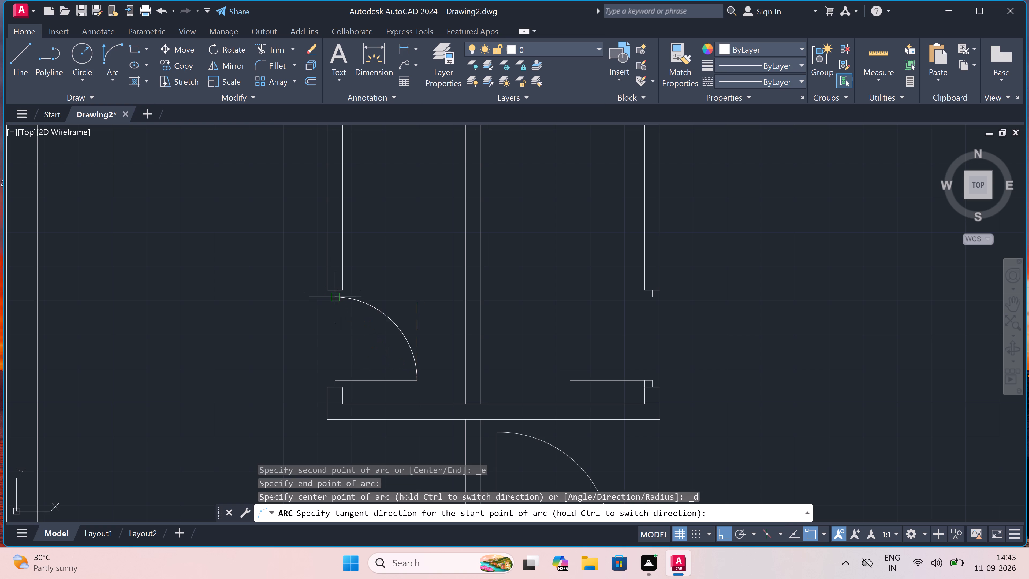
pyautogui.click(395, 289)
# Draw a three-point arc from the right door leaf's free end through the upper jamb's 2" line, ending beyond the right wall.
pyautogui.press('space')
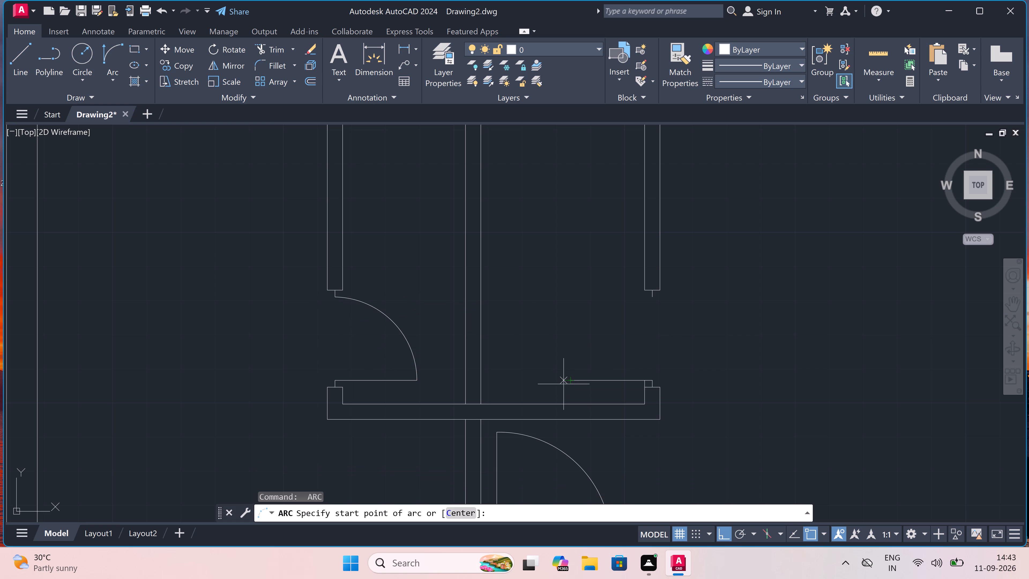
pyautogui.click(573, 379)
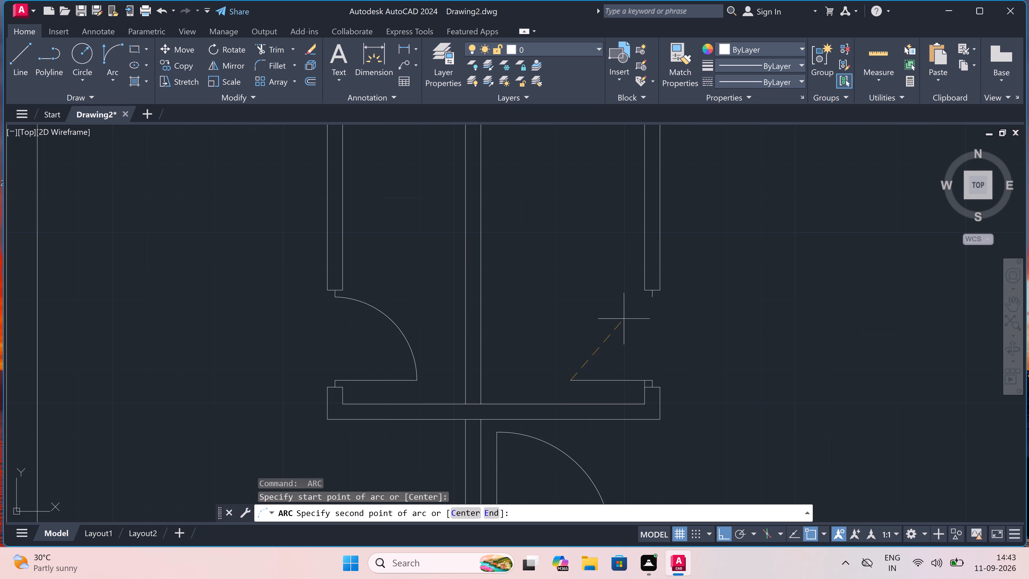
pyautogui.click(655, 299)
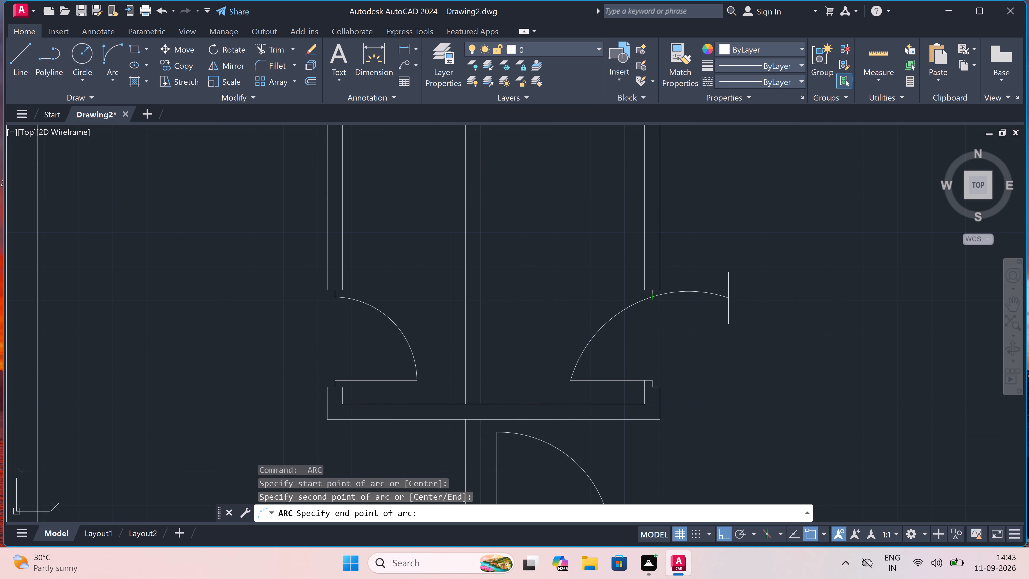
pyautogui.click(705, 307)
# Trim the part of the right door's swing arc that extends beyond the upper jamb's 2" line.
pyautogui.press('t')
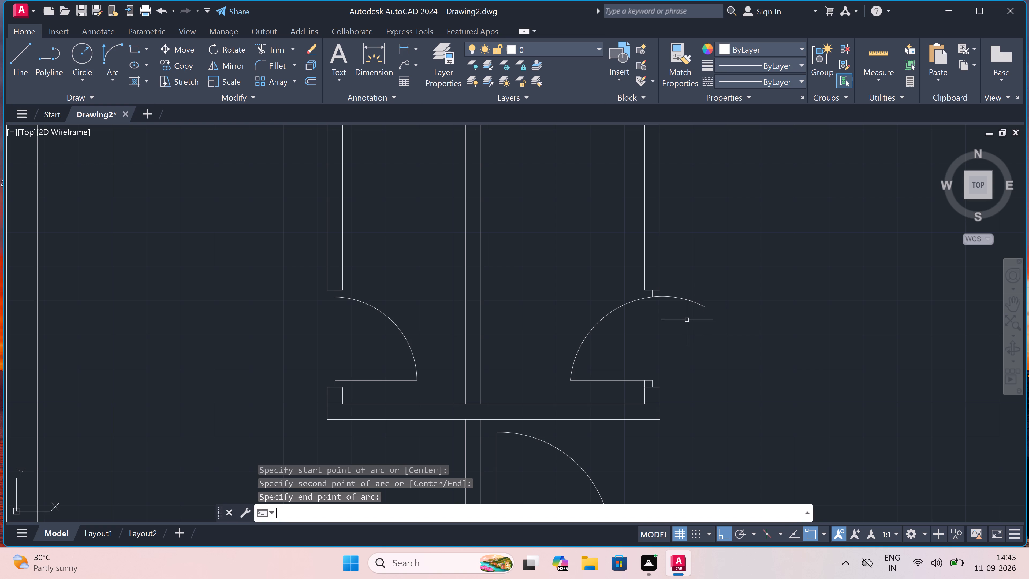
pyautogui.write('r')
pyautogui.press('space')
pyautogui.click(681, 314)
pyautogui.click(680, 273)
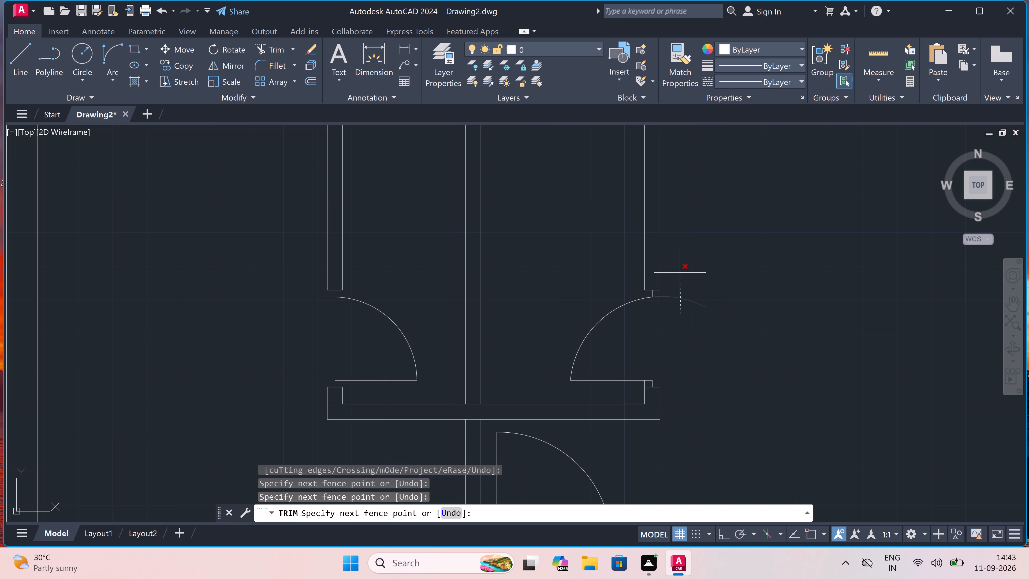
pyautogui.press('Escape')
# Trim away the horizontal partition between the left outer wall and the central partition, including its leftover line pieces inside the central partition.
pyautogui.scroll(-4, 680, 273)
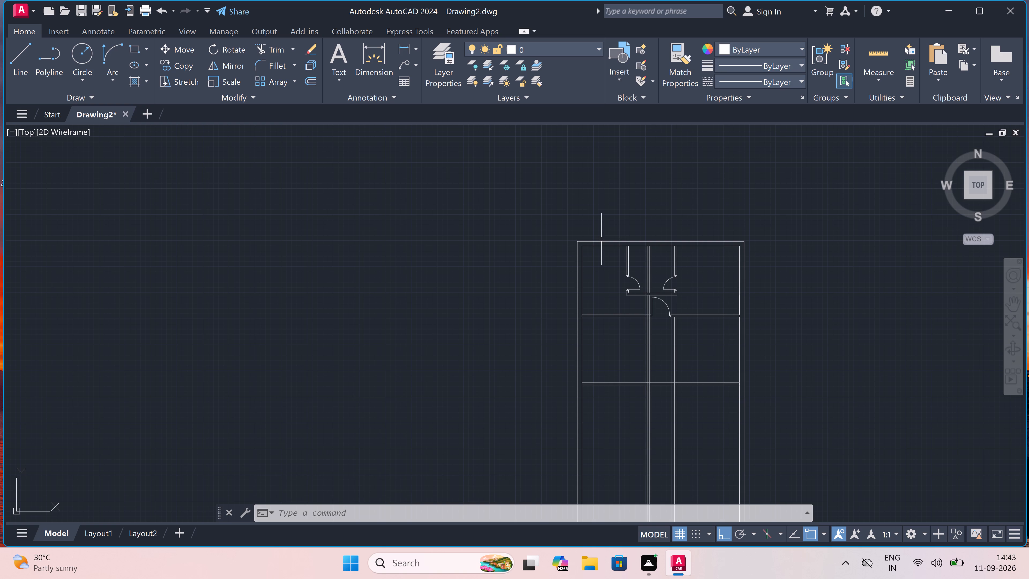
pyautogui.scroll(2, 603, 249)
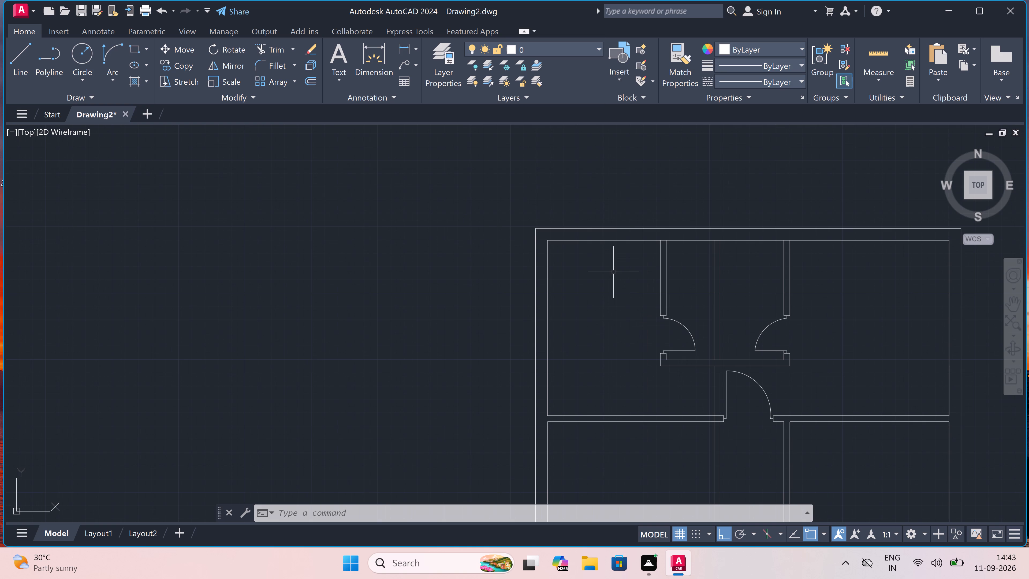
pyautogui.write('tr')
pyautogui.press('space')
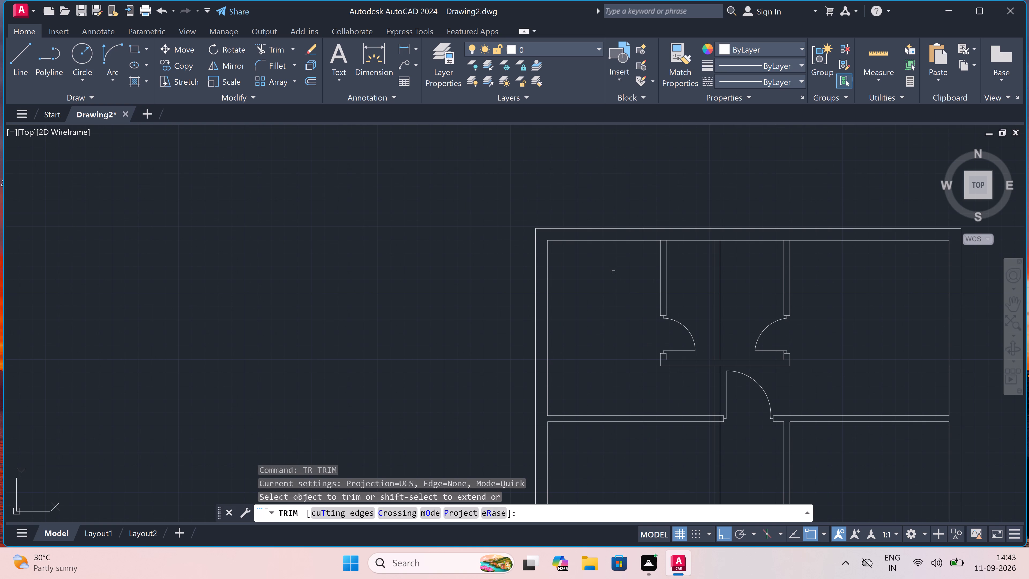
pyautogui.doubleClick(596, 418)
pyautogui.doubleClick(596, 420)
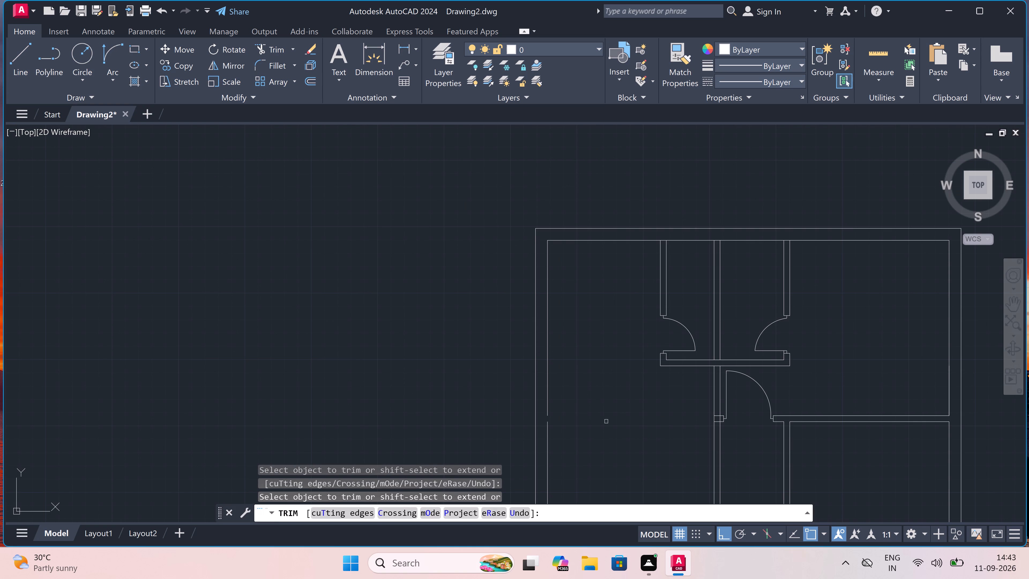
pyautogui.scroll(3, 712, 424)
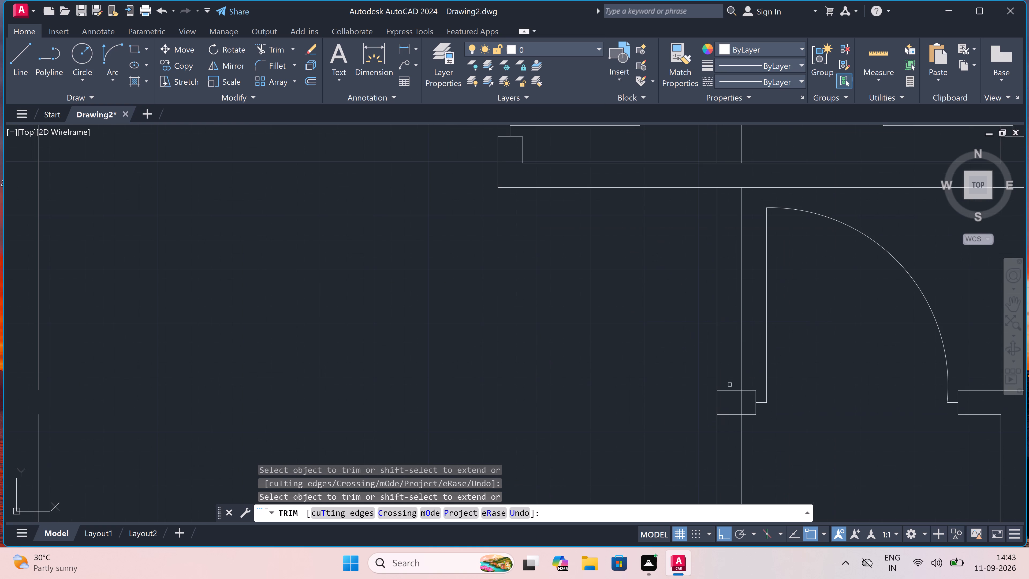
pyautogui.click(731, 382)
pyautogui.click(732, 407)
pyautogui.click(743, 404)
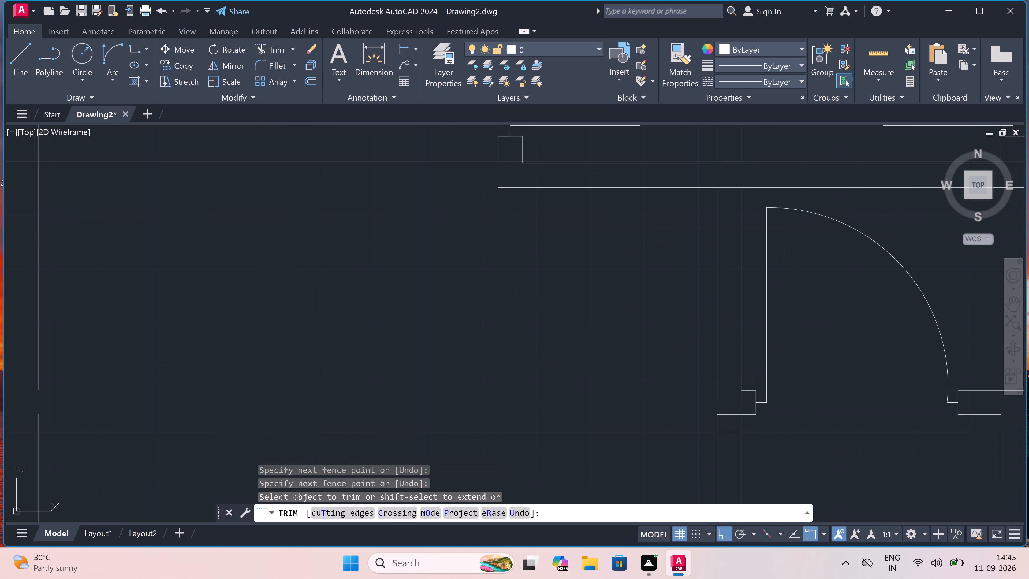
pyautogui.click(729, 407)
pyautogui.click(726, 429)
pyautogui.scroll(-4, 724, 427)
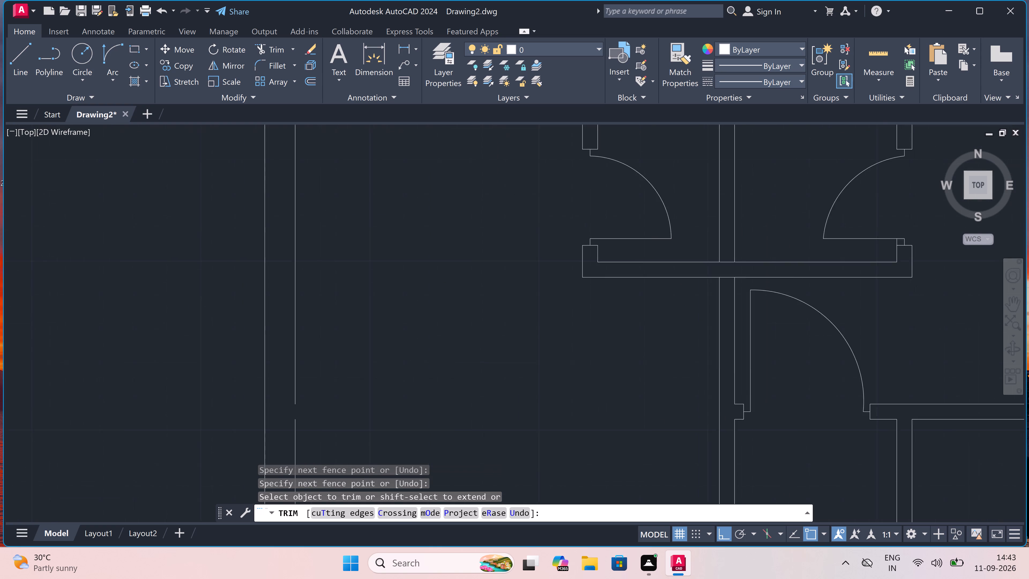
pyautogui.scroll(2, 651, 419)
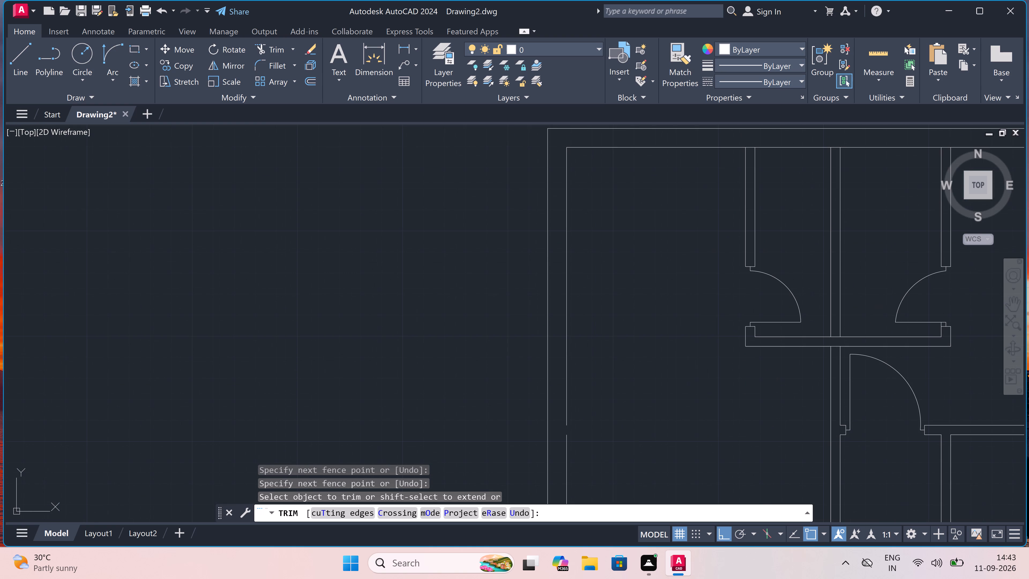
pyautogui.press('Escape')
# Extend the left outer wall's lower inner line upward to close the gap where the horizontal partition met it.
pyautogui.write('ex')
pyautogui.press('space')
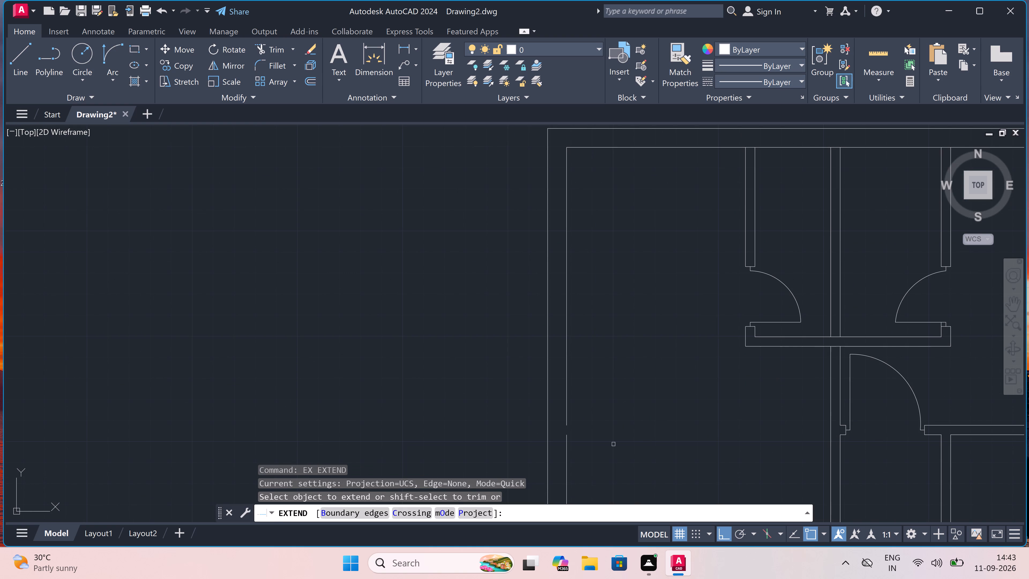
pyautogui.click(566, 454)
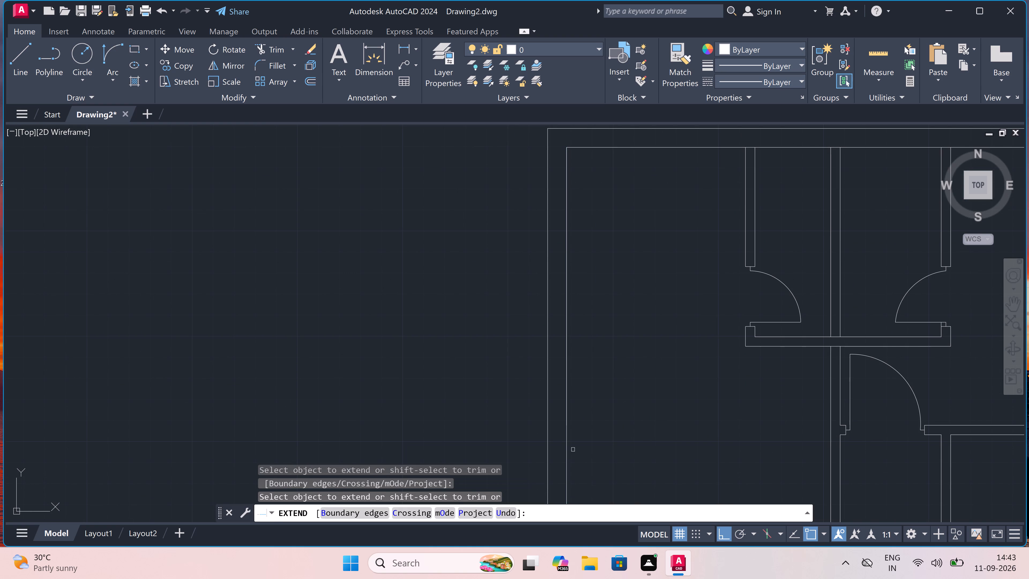
pyautogui.scroll(-3, 587, 437)
pyautogui.scroll(1, 630, 391)
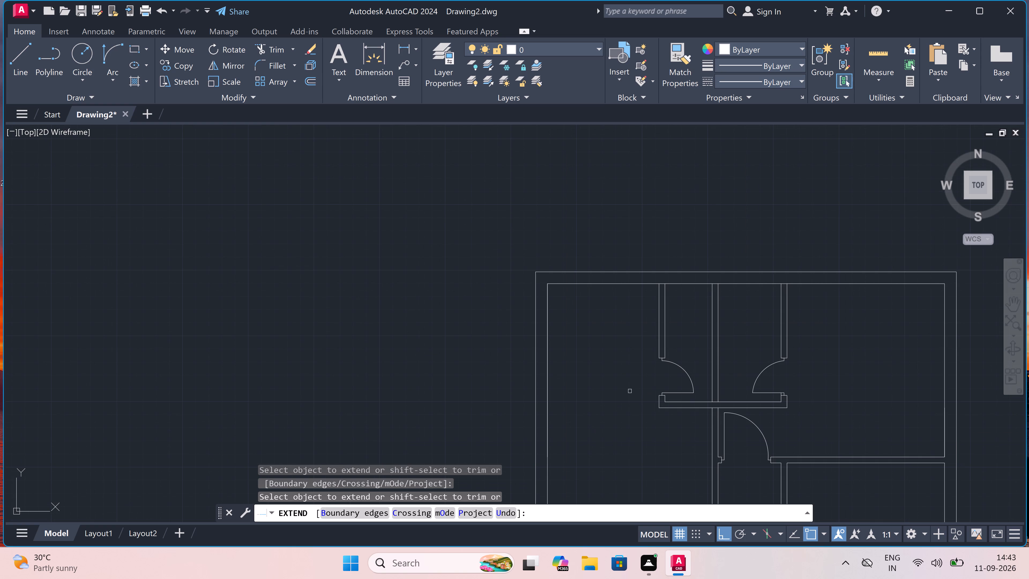
pyautogui.press('Escape')
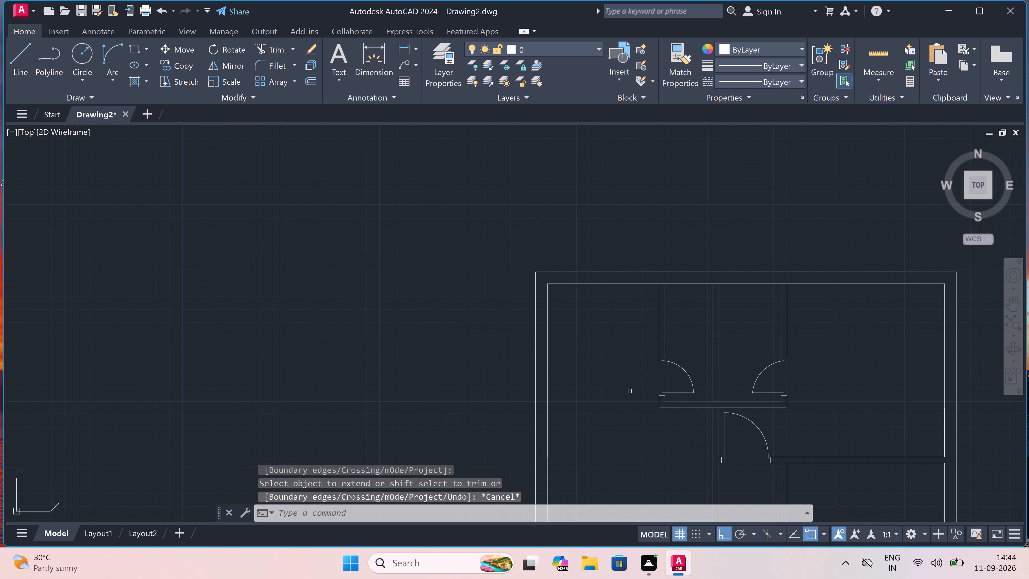
# Draw an L-shaped counter outline from the left outer wall's inner line, up about 6'-7", and across to the nearest upper partition.
pyautogui.write('l')
pyautogui.press('space')
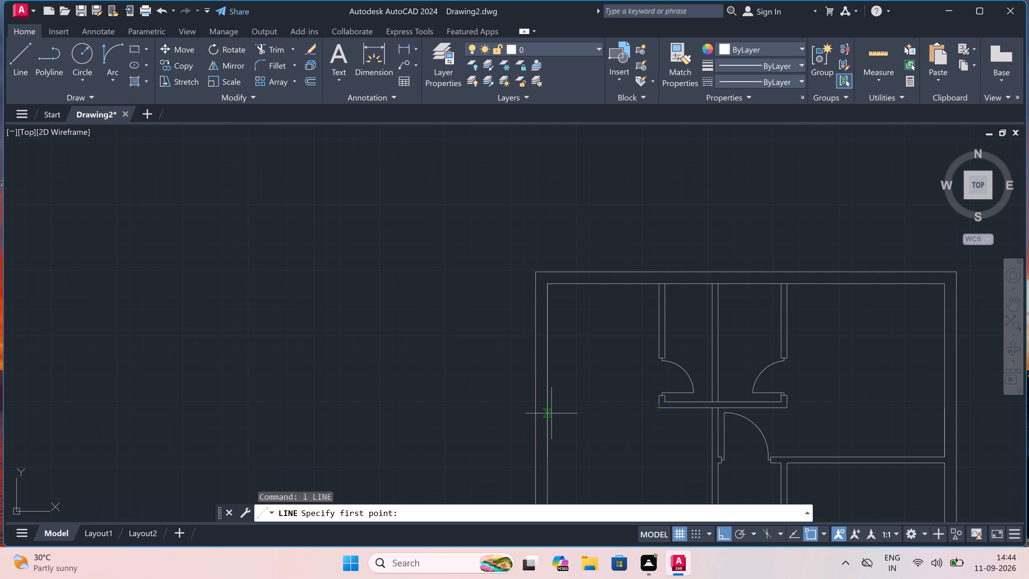
pyautogui.moveTo(548, 411); pyautogui.dragTo(551, 411)
pyautogui.moveTo(557, 410); pyautogui.dragTo(559, 410)
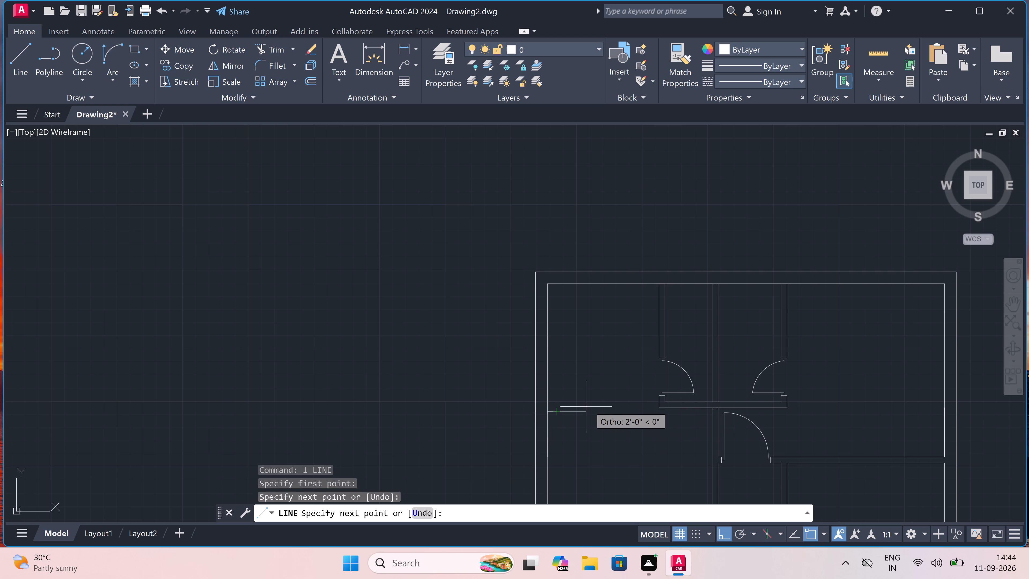
pyautogui.click(577, 410)
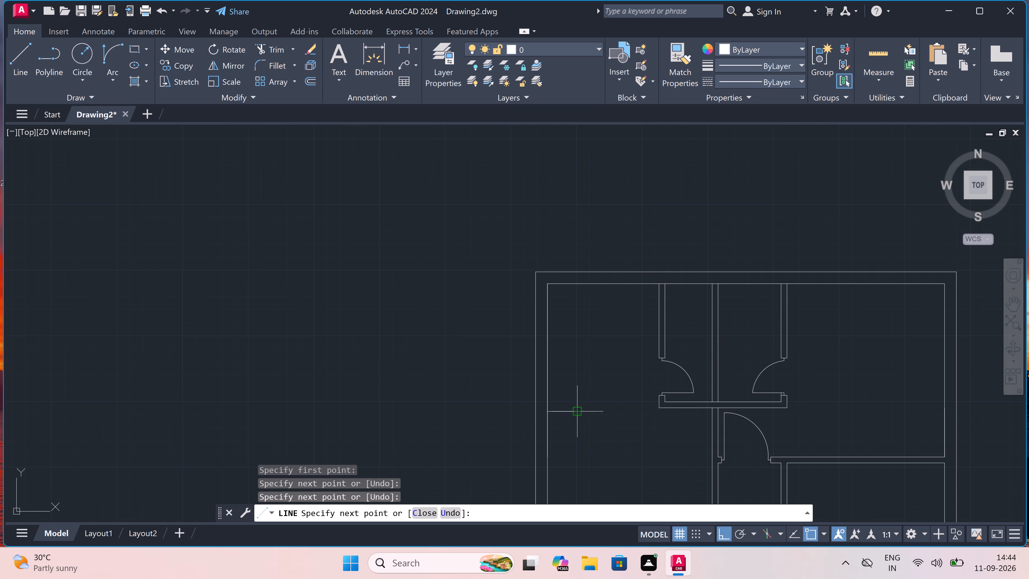
pyautogui.doubleClick(578, 307)
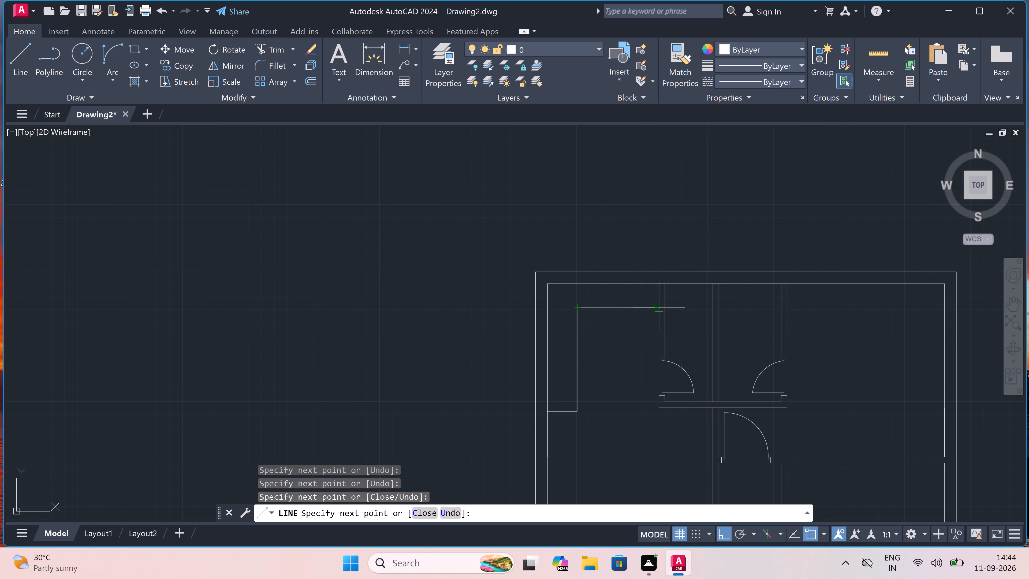
pyautogui.click(662, 310)
pyautogui.press('Escape')
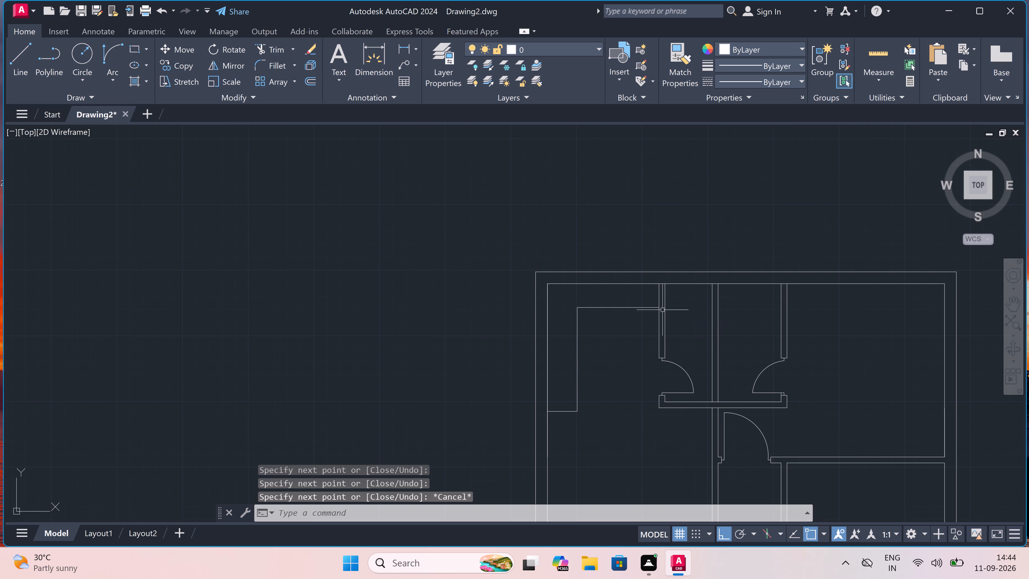
# Draw a 2' wide window in the top outer wall above the counter, with jamb lines across the wall and a middle line.
pyautogui.write('l')
pyautogui.press('space')
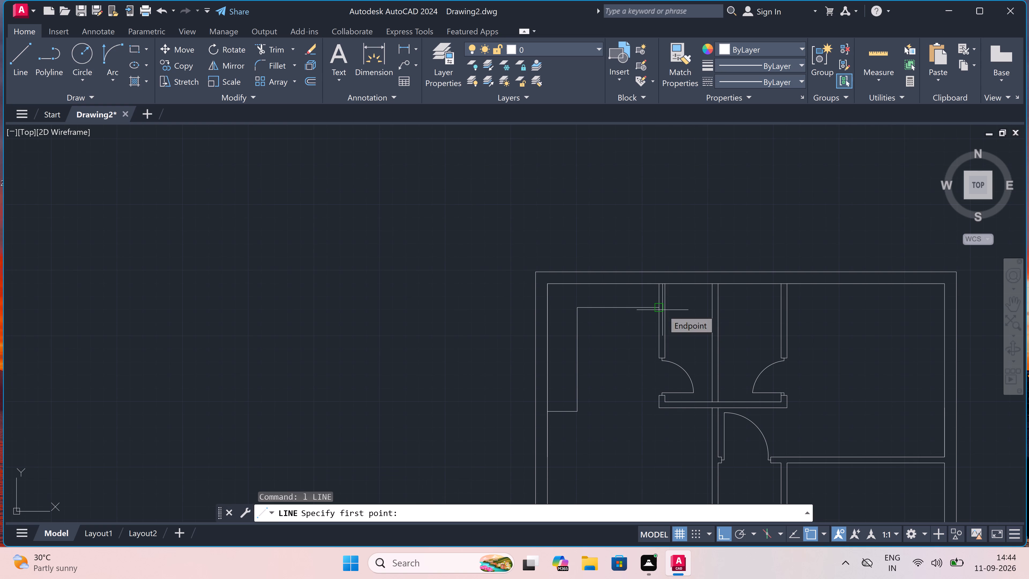
pyautogui.click(613, 271)
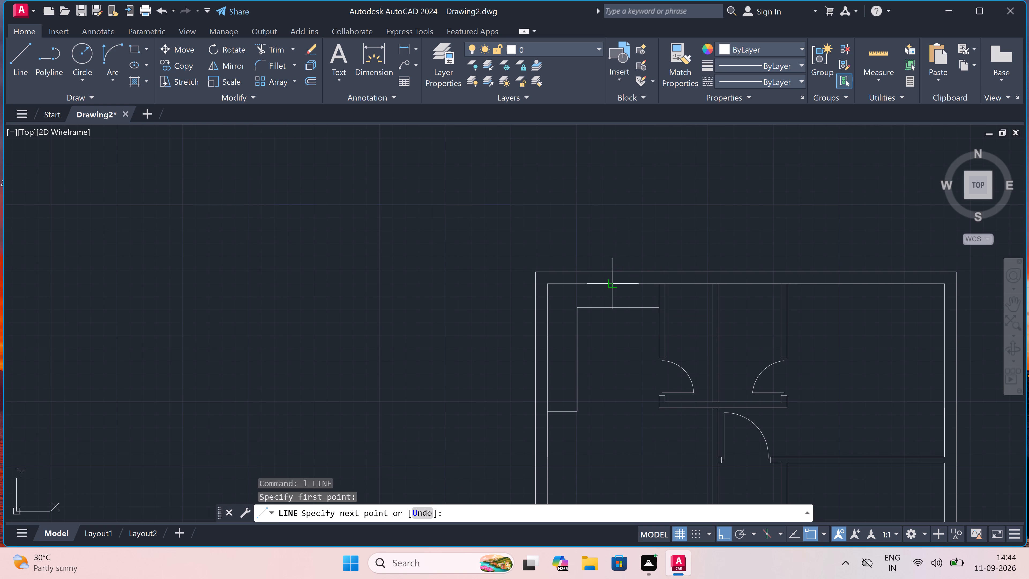
pyautogui.scroll(3, 610, 286)
pyautogui.click(621, 277)
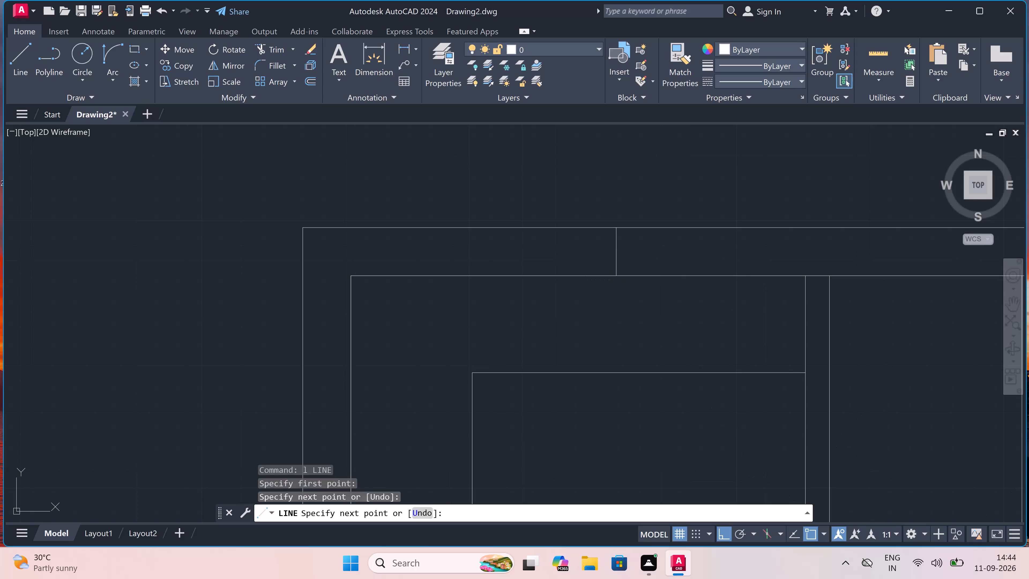
pyautogui.click(617, 249)
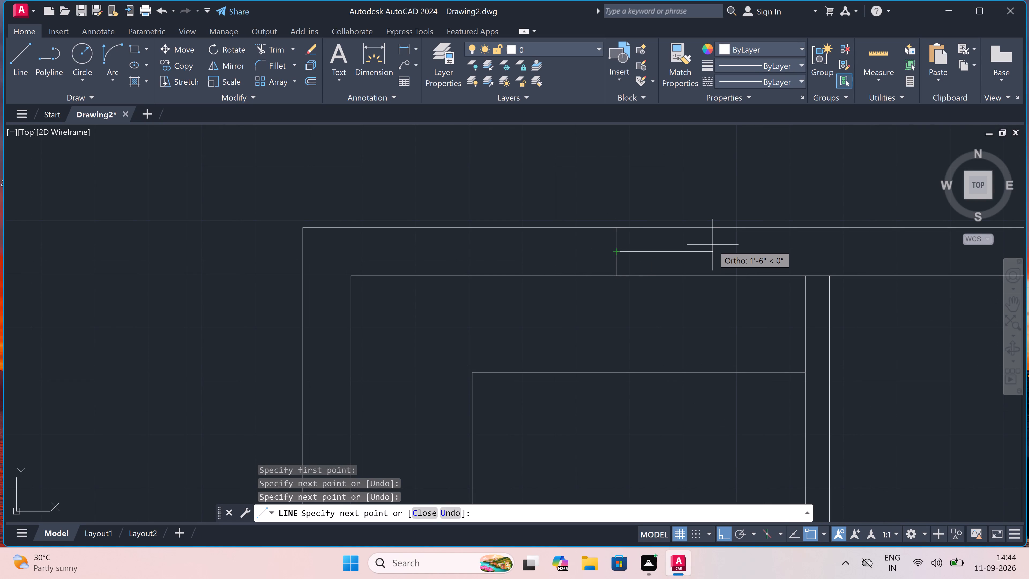
pyautogui.write("2'")
pyautogui.press('space')
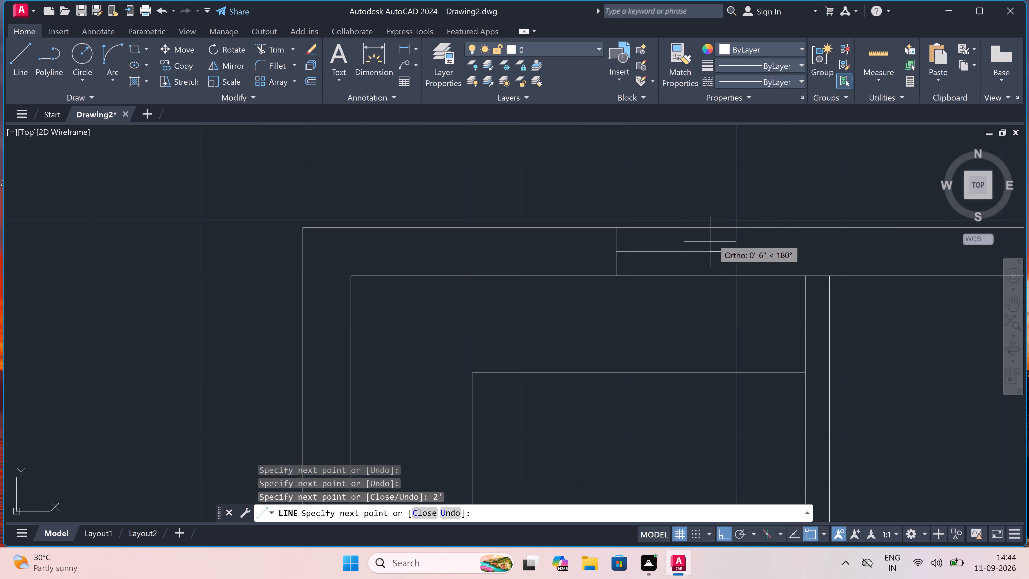
pyautogui.click(744, 227)
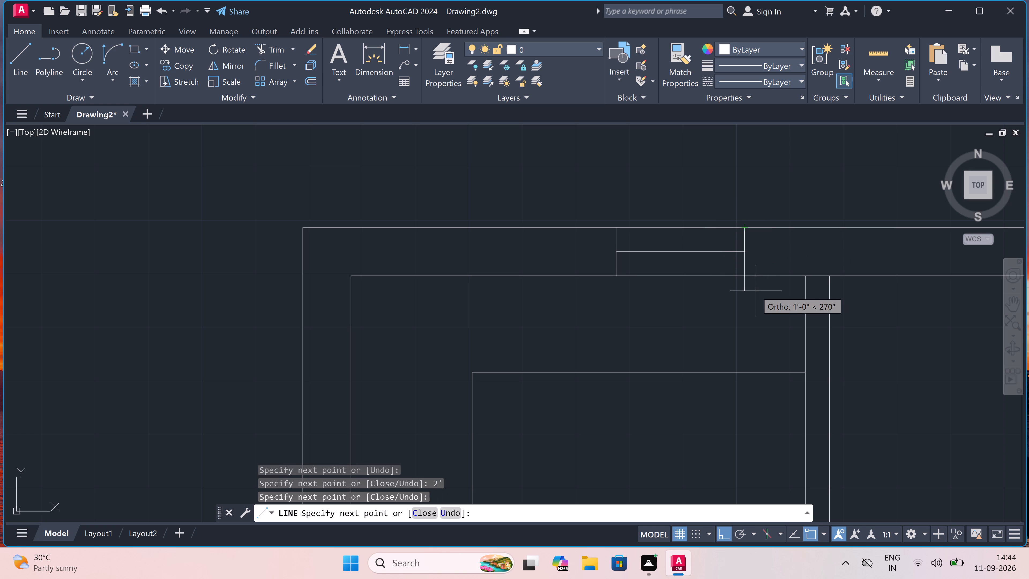
pyautogui.click(748, 276)
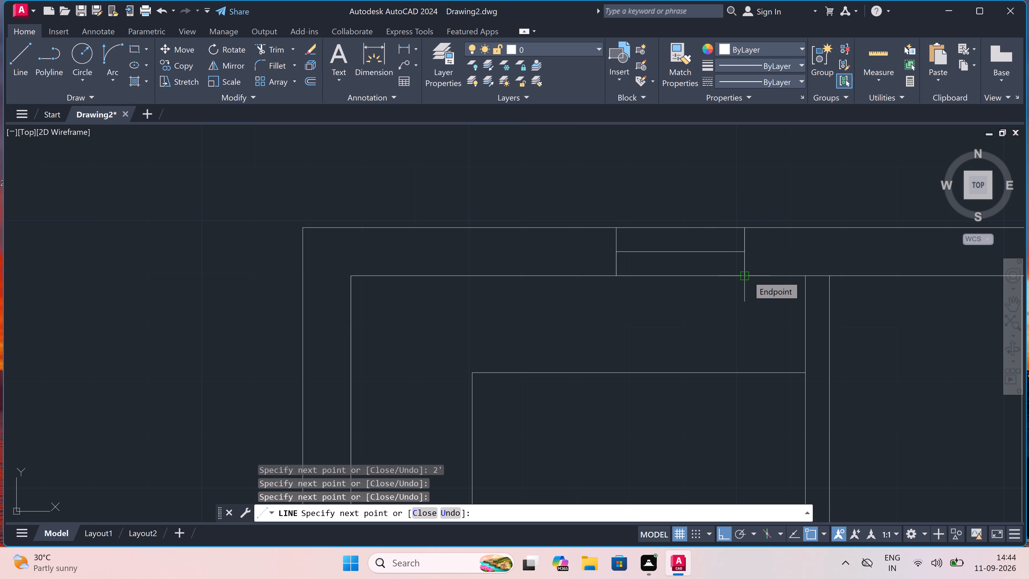
pyautogui.press('Escape')
# Draw a 4' long window in the left outer wall beside the counter, with jamb lines across the wall and a middle line.
pyautogui.write('l')
pyautogui.press('space')
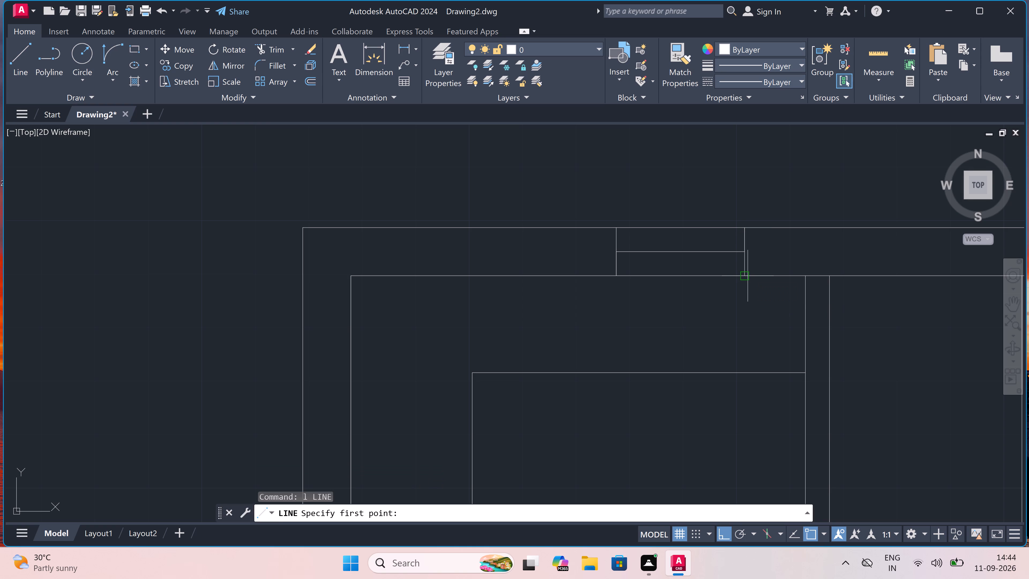
pyautogui.scroll(-3, 541, 302)
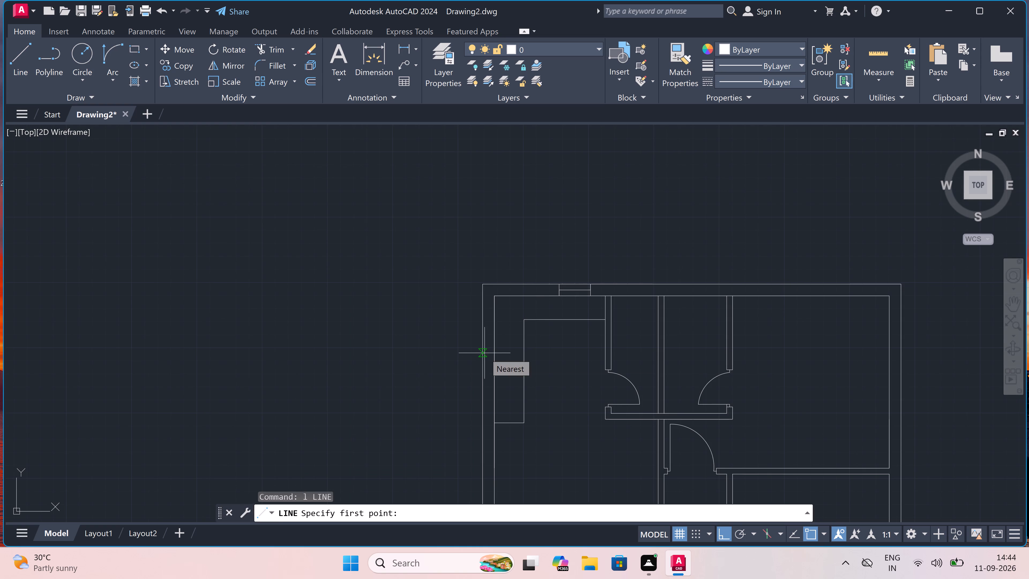
pyautogui.click(483, 352)
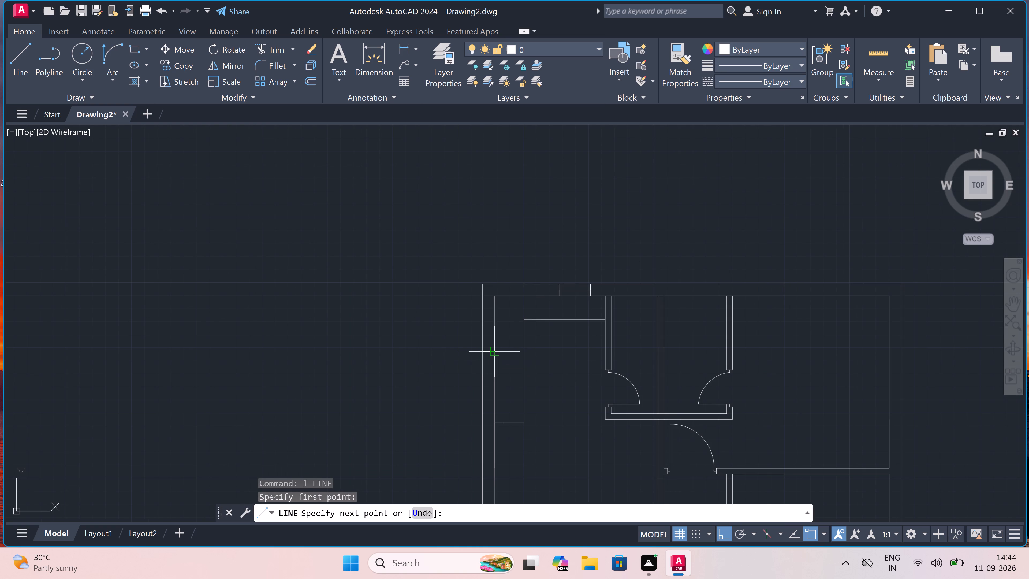
pyautogui.click(494, 352)
pyautogui.moveTo(487, 353); pyautogui.dragTo(488, 384)
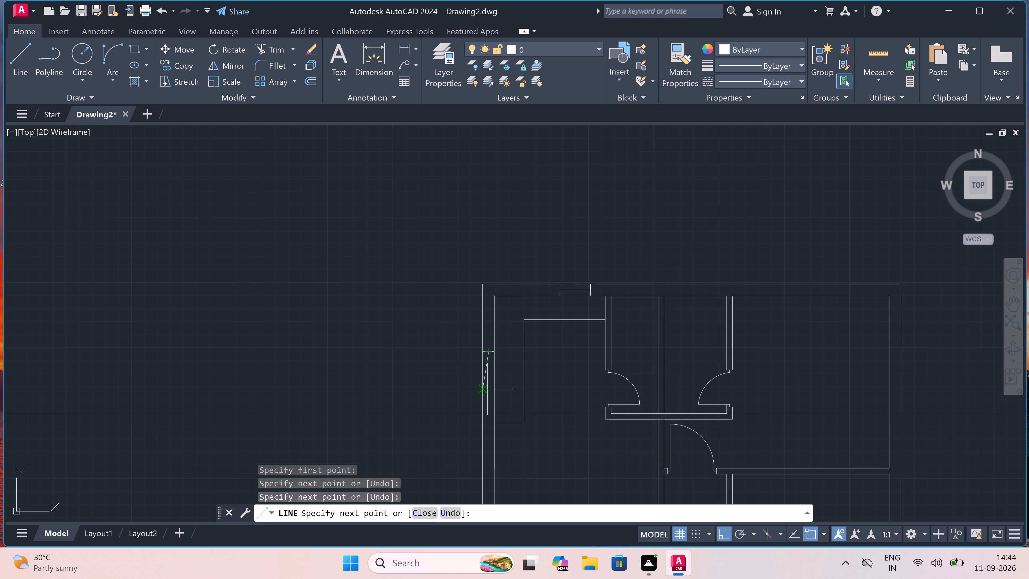
pyautogui.write("4'")
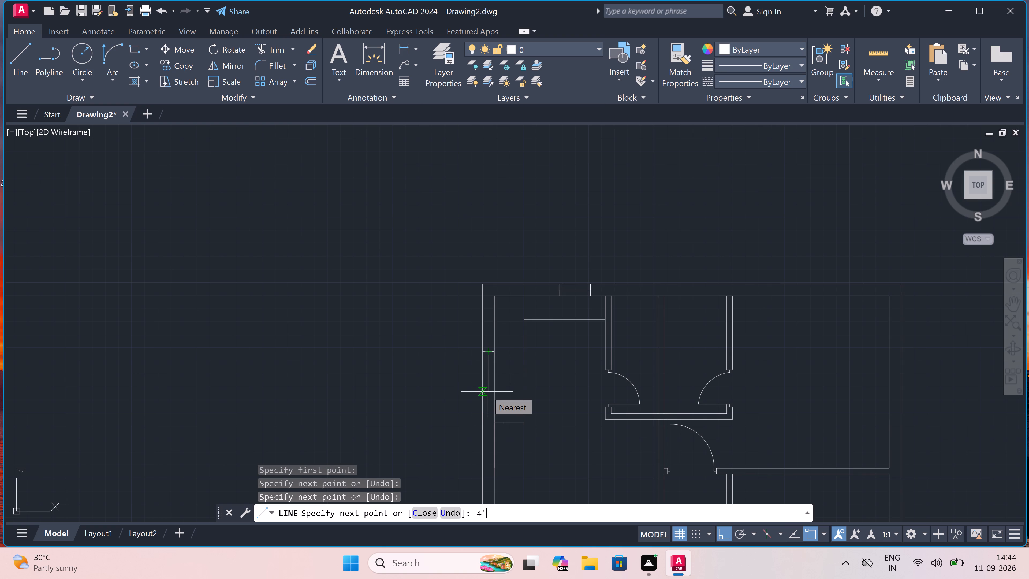
pyautogui.press('space')
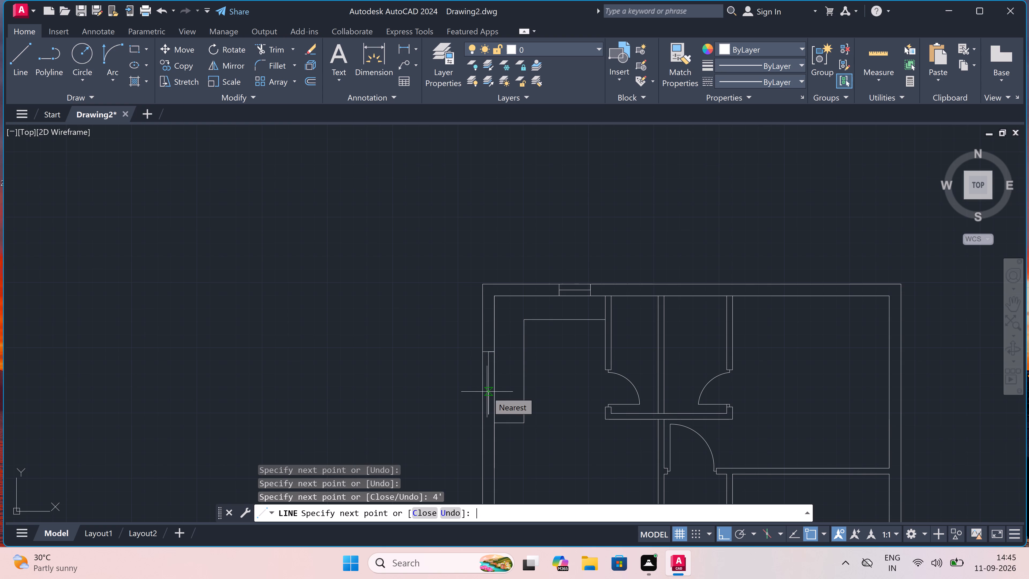
pyautogui.scroll(3, 480, 421)
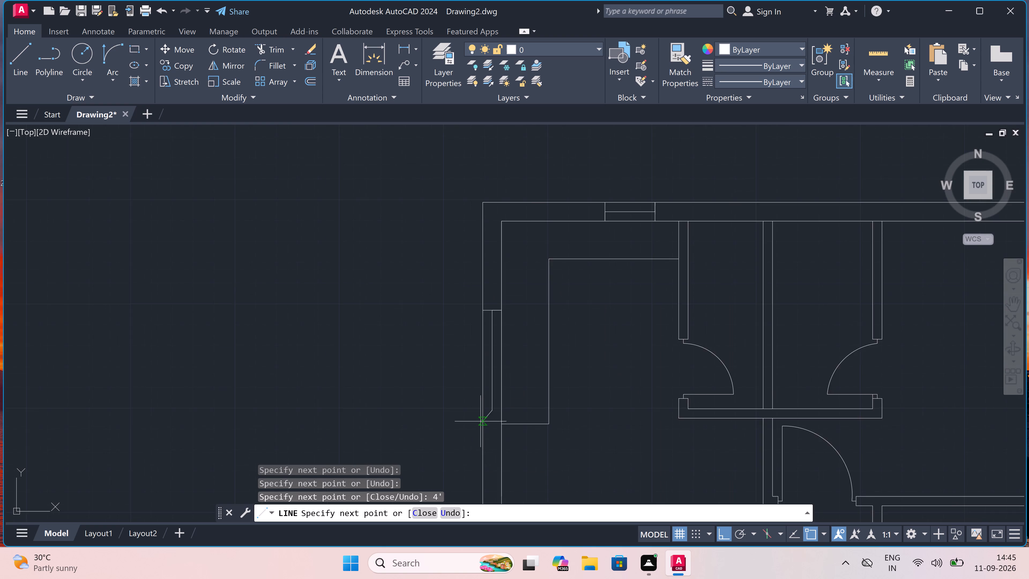
pyautogui.doubleClick(483, 396)
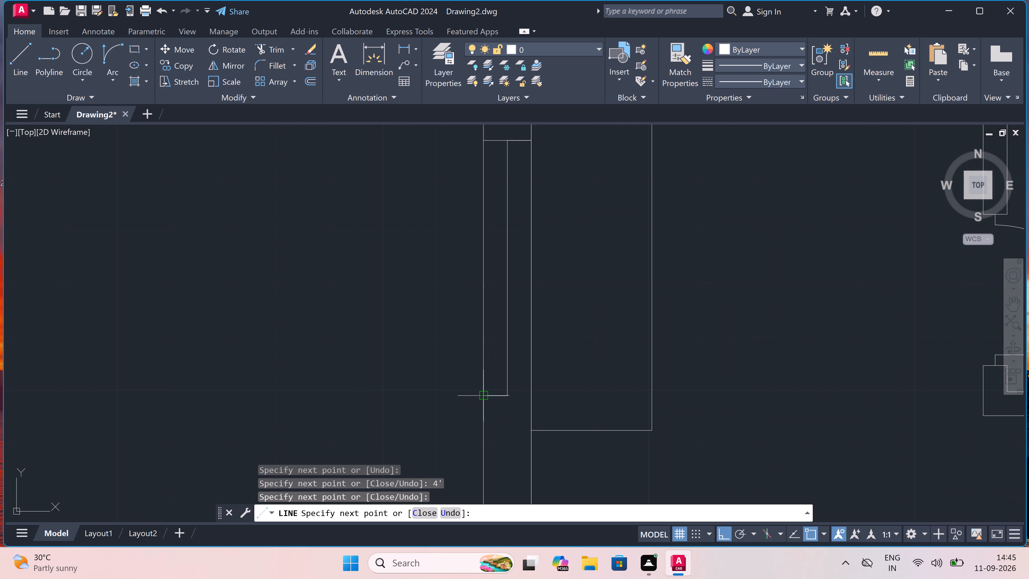
pyautogui.click(533, 392)
pyautogui.press('Escape')
# Draw a 2' wide window in the top outer wall above the small room just left of the central partition.
pyautogui.scroll(-5, 517, 384)
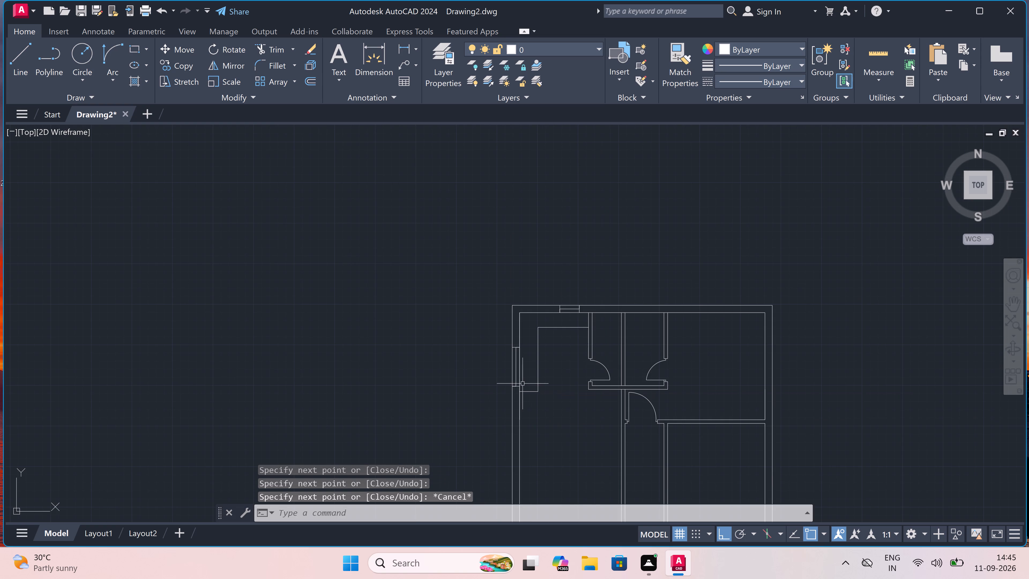
pyautogui.scroll(3, 685, 322)
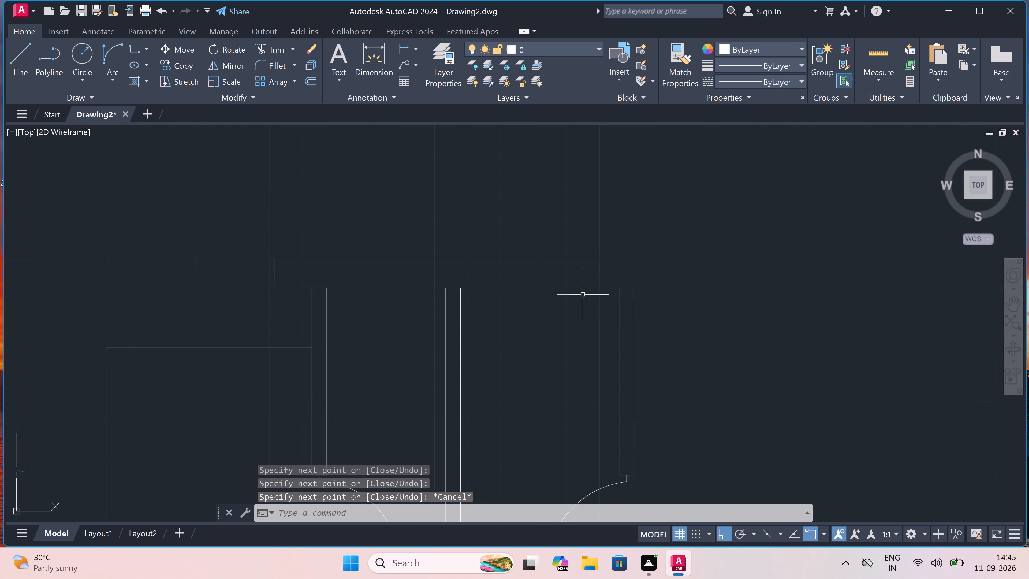
pyautogui.press('space')
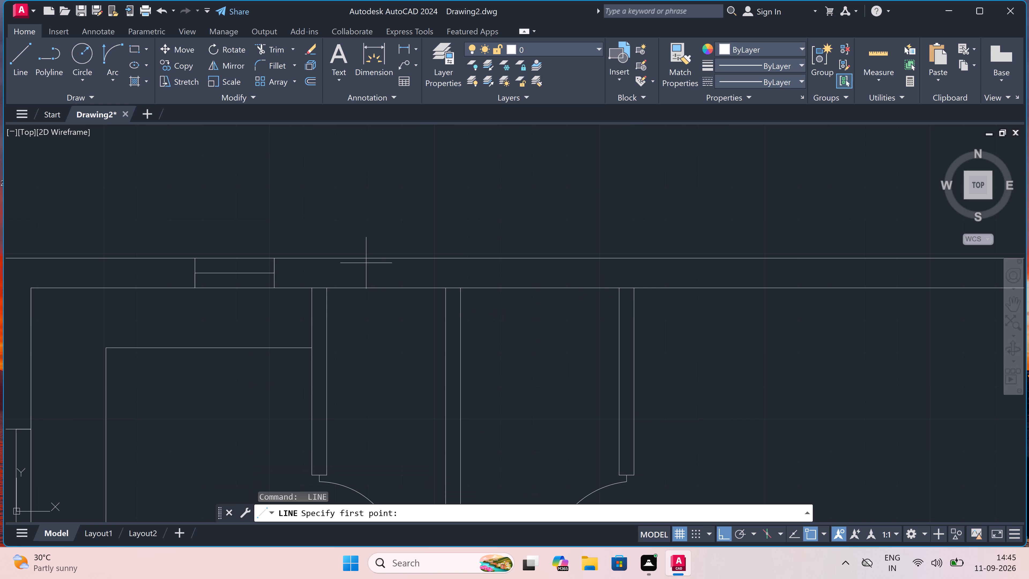
pyautogui.click(354, 258)
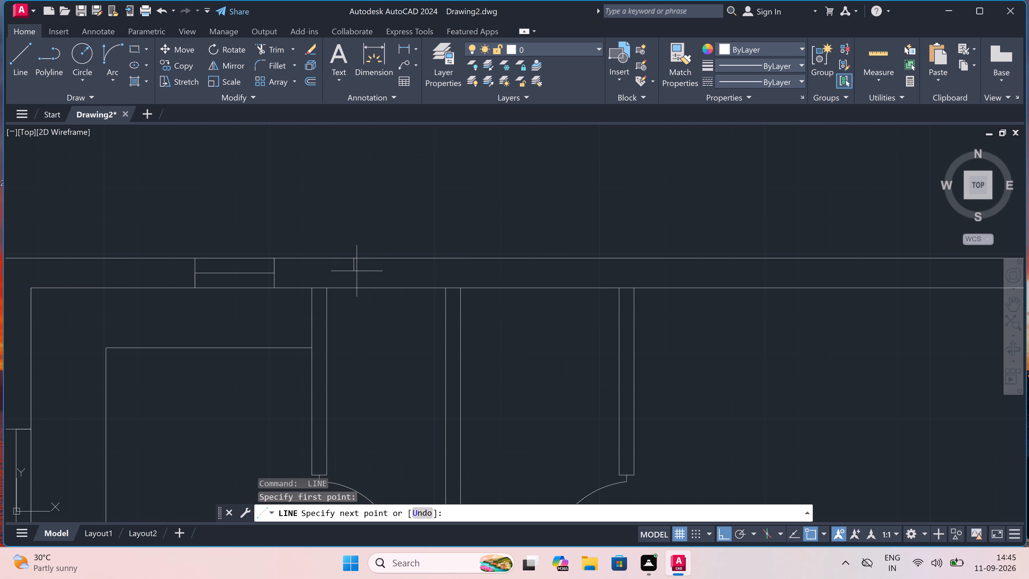
pyautogui.click(354, 287)
pyautogui.click(352, 269)
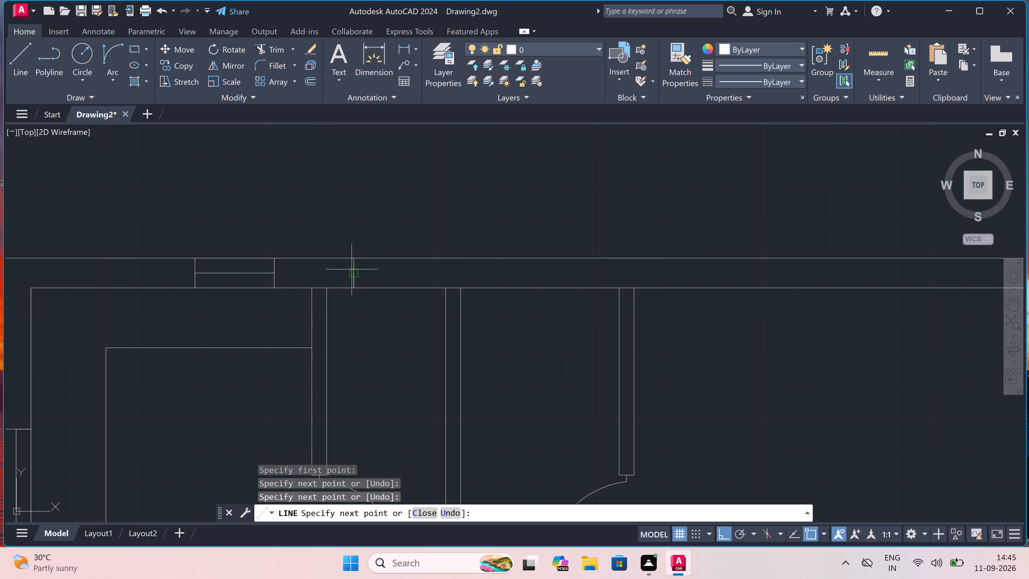
pyautogui.press('2')
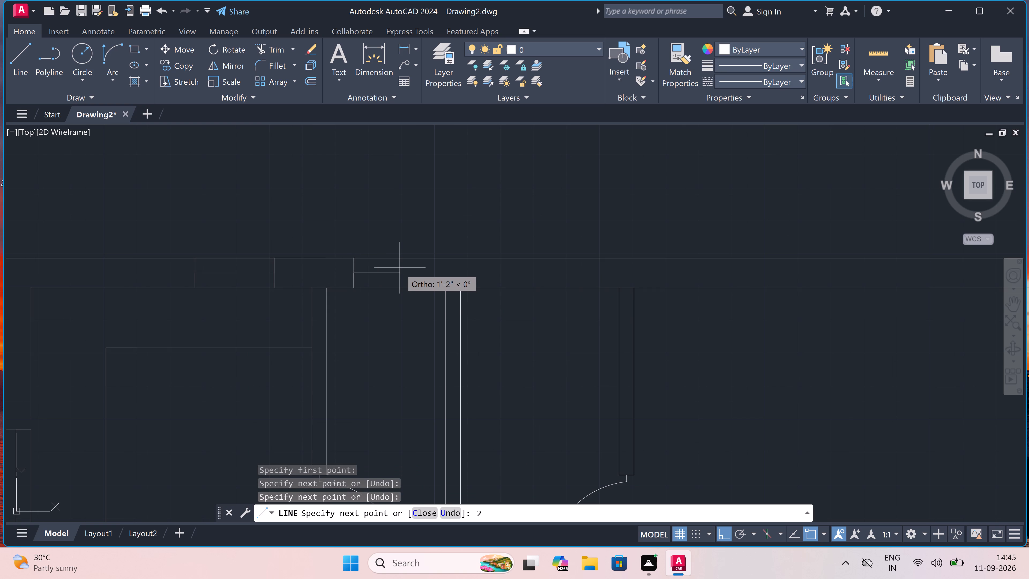
pyautogui.press("'")
pyautogui.press('space')
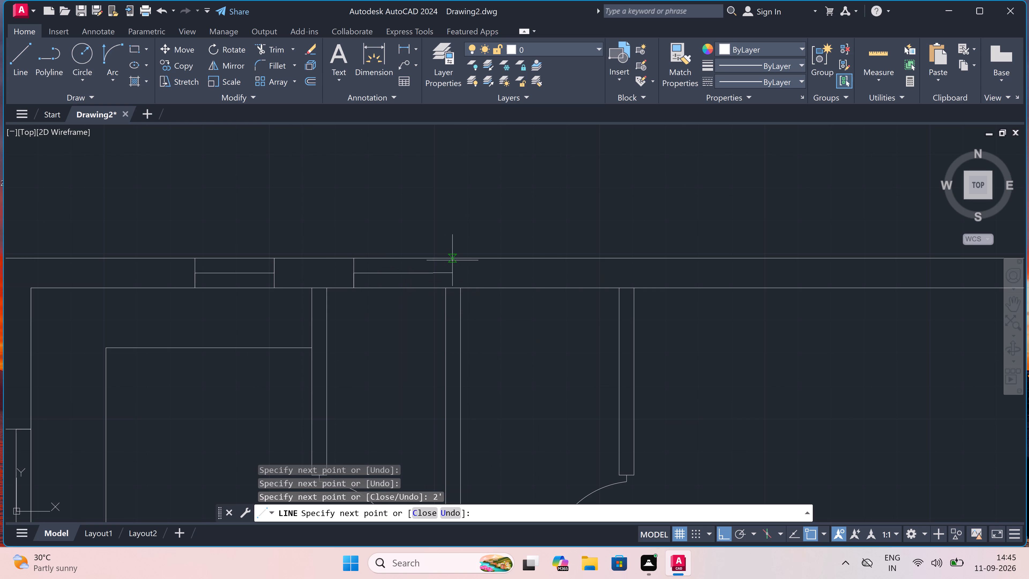
pyautogui.moveTo(431, 254); pyautogui.dragTo(431, 261)
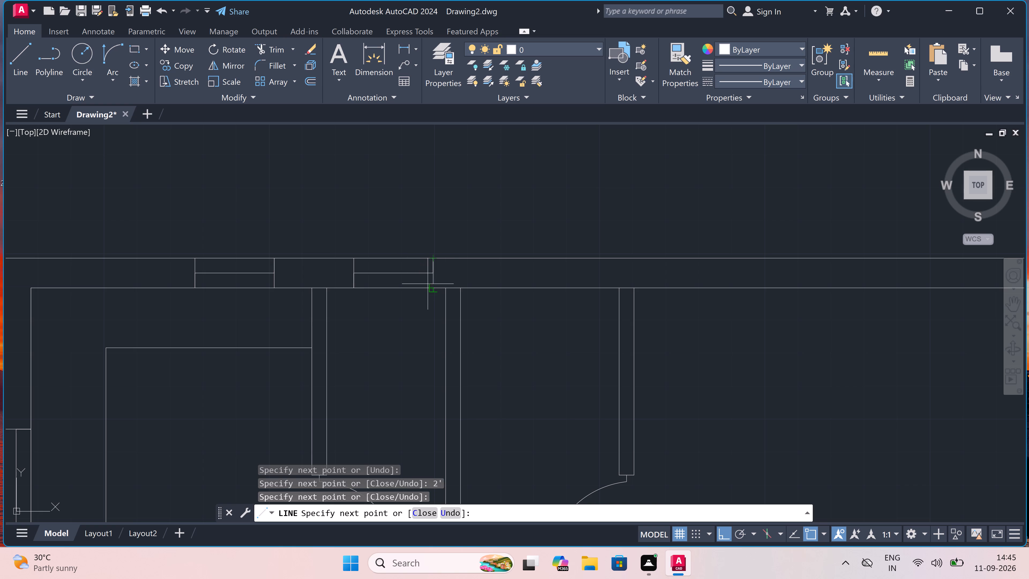
pyautogui.click(431, 286)
pyautogui.press('Escape')
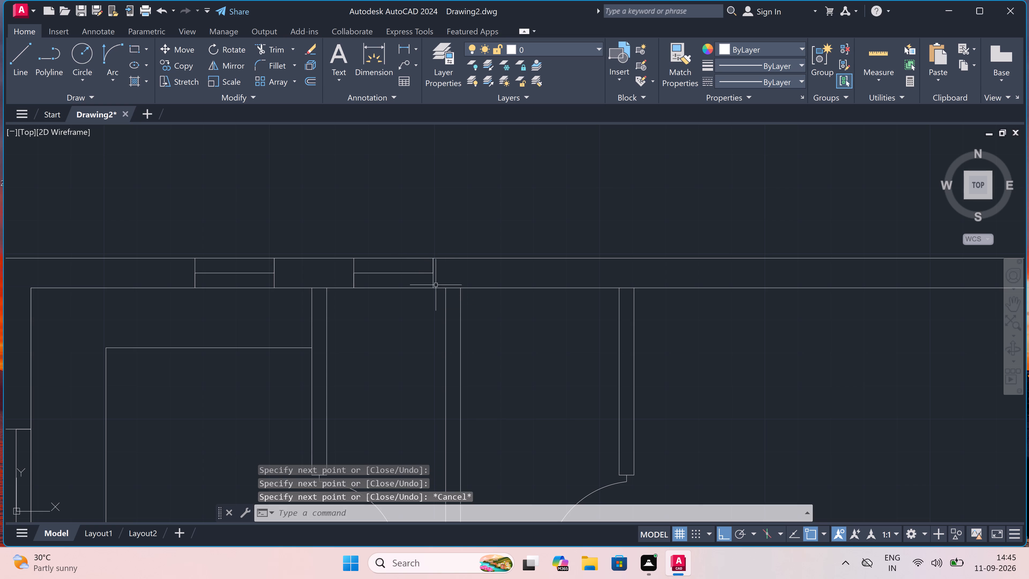
# Draw a 2' wide window in the top outer wall above the small room just right of the central partition, with jambs and middle line.
pyautogui.press('space')
pyautogui.moveTo(487, 258); pyautogui.dragTo(490, 265)
pyautogui.click(491, 269)
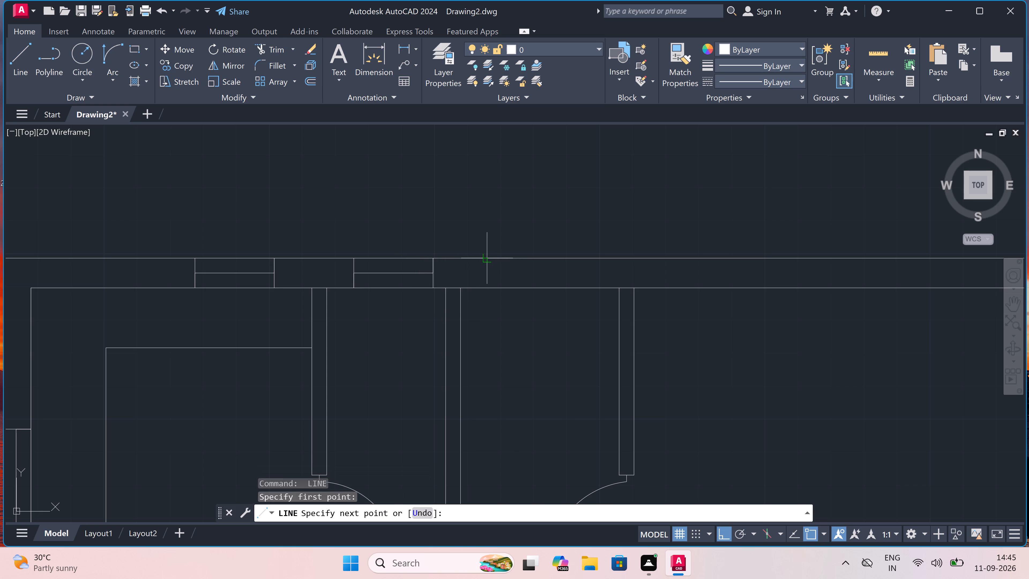
pyautogui.click(484, 291)
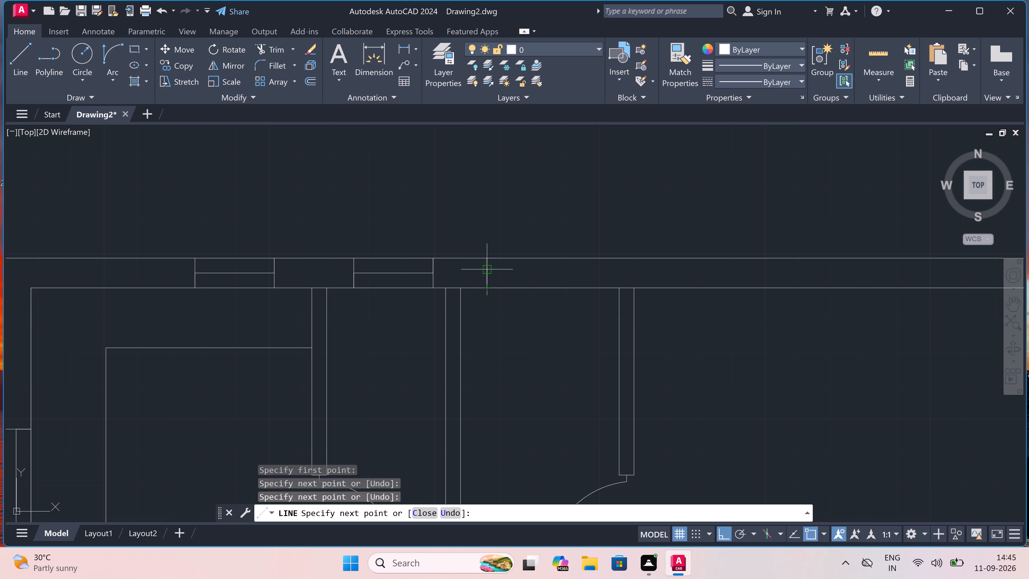
pyautogui.scroll(-2, 485, 270)
pyautogui.scroll(4, 485, 270)
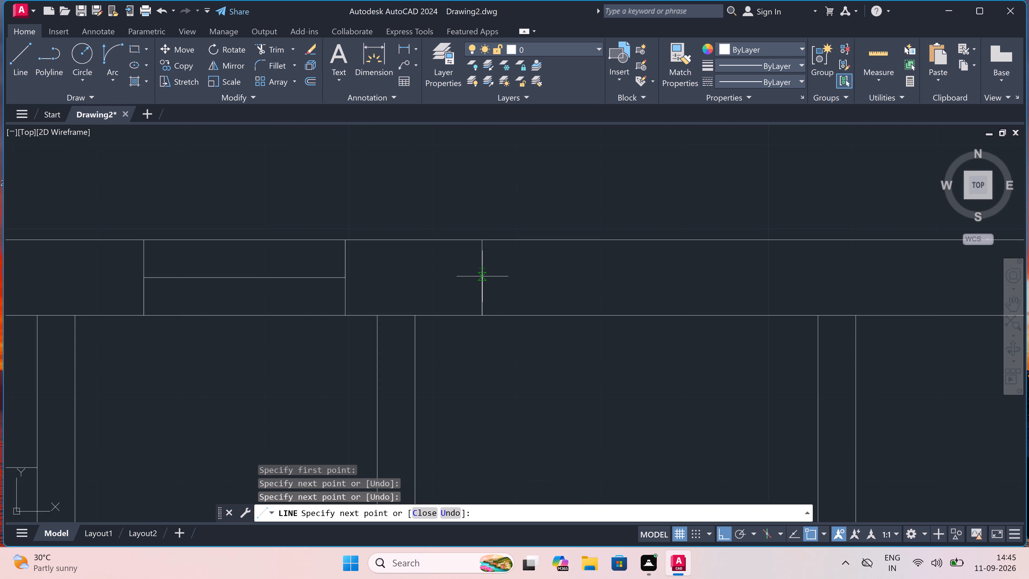
pyautogui.click(482, 276)
pyautogui.press('2')
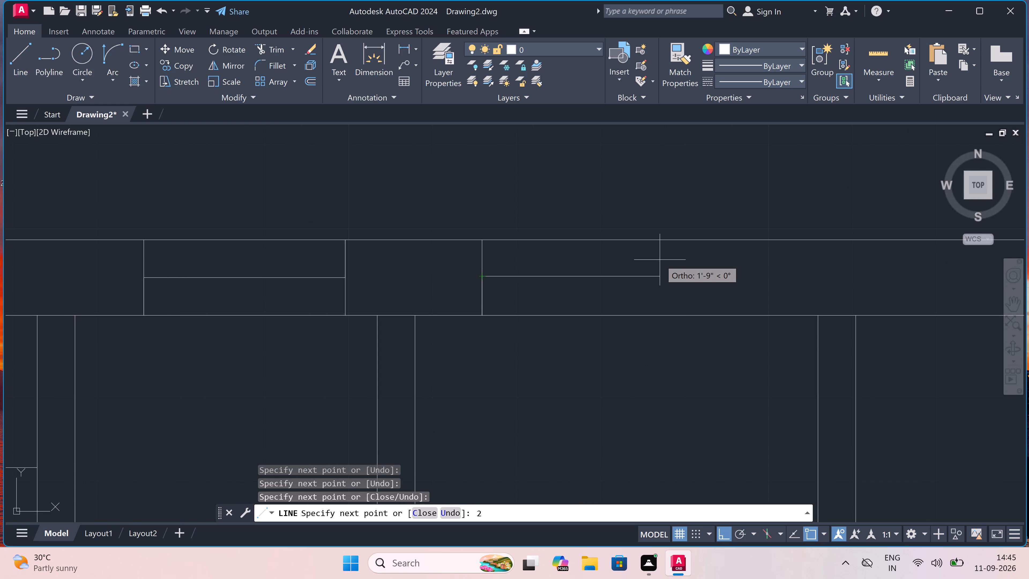
pyautogui.press("'")
pyautogui.press('space')
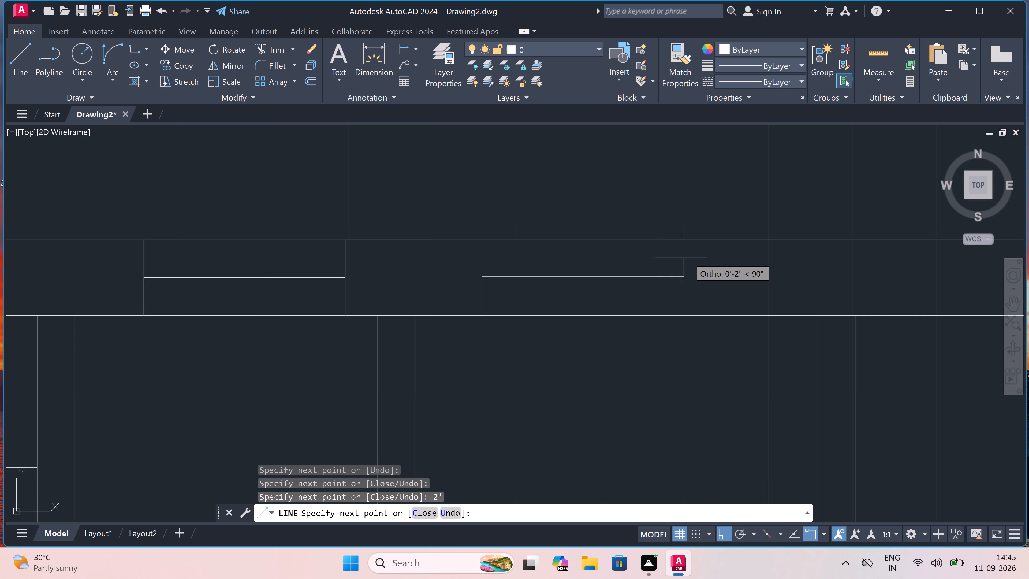
pyautogui.moveTo(683, 239); pyautogui.dragTo(685, 244)
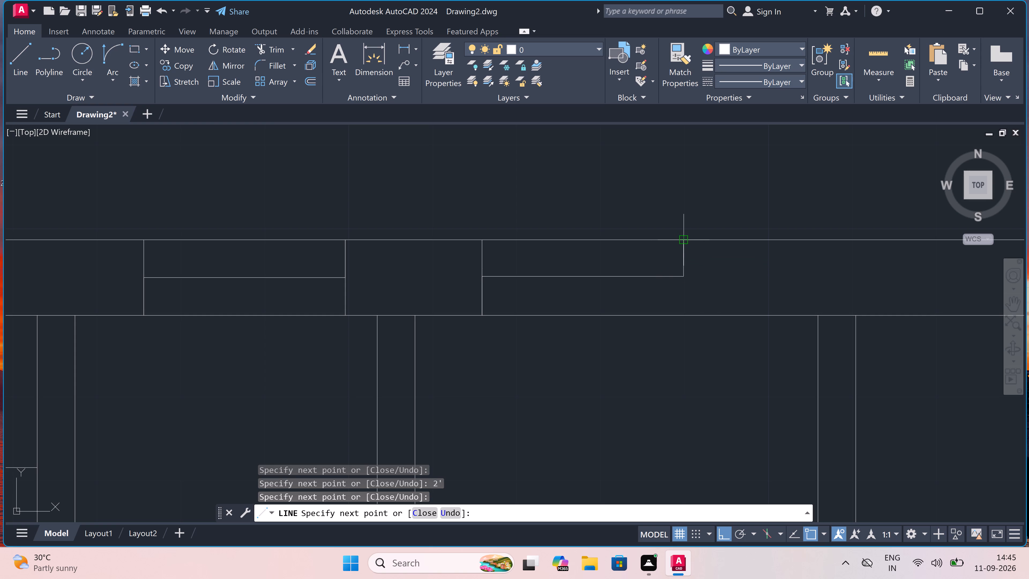
pyautogui.click(684, 318)
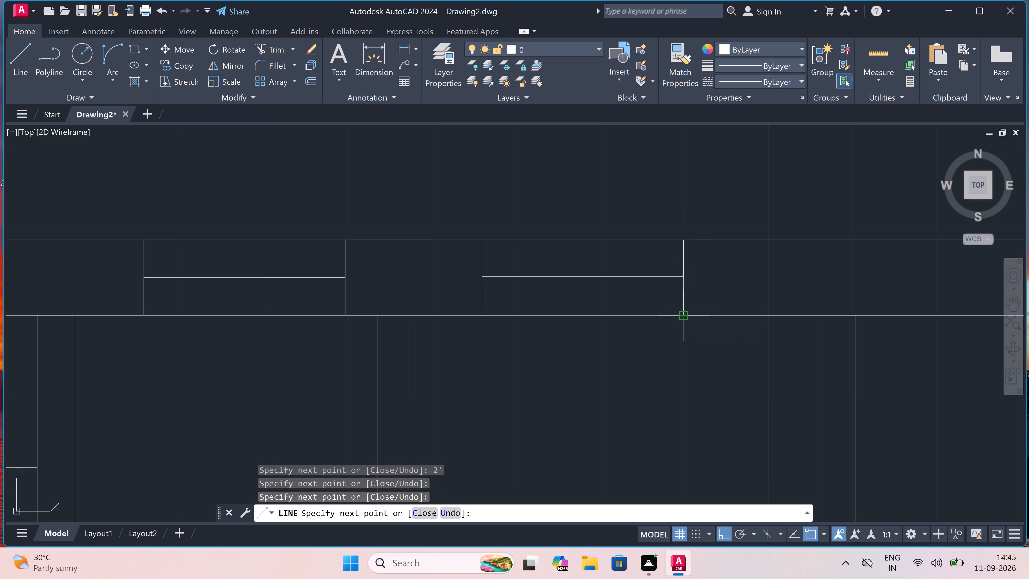
pyautogui.press('Escape')
# Draw a 4' long window in the right outer wall of the upper-right room, with jamb lines across the wall and a middle line.
pyautogui.scroll(-2, 628, 268)
pyautogui.scroll(1, 597, 265)
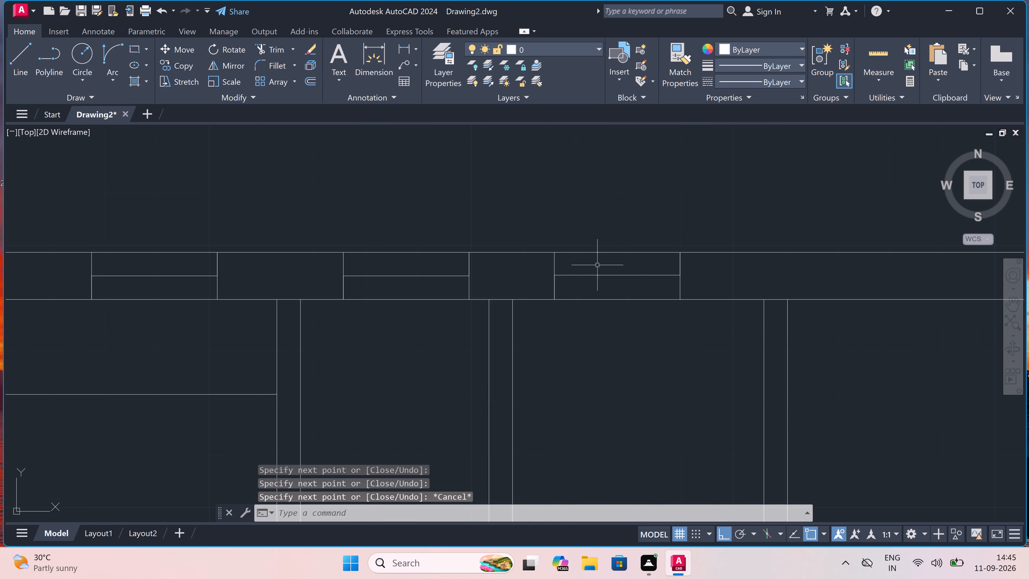
pyautogui.scroll(-4, 585, 244)
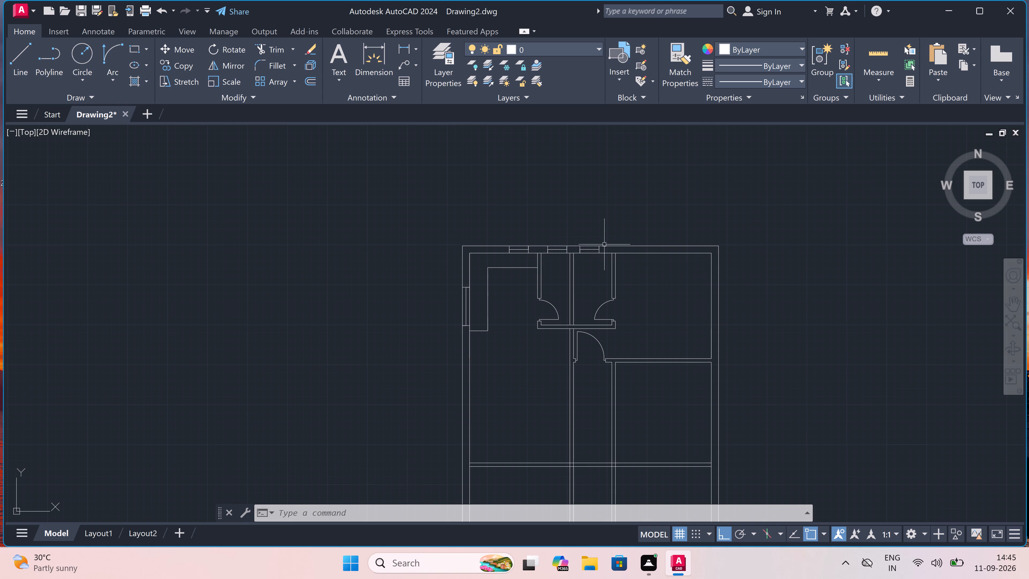
pyautogui.scroll(2, 755, 286)
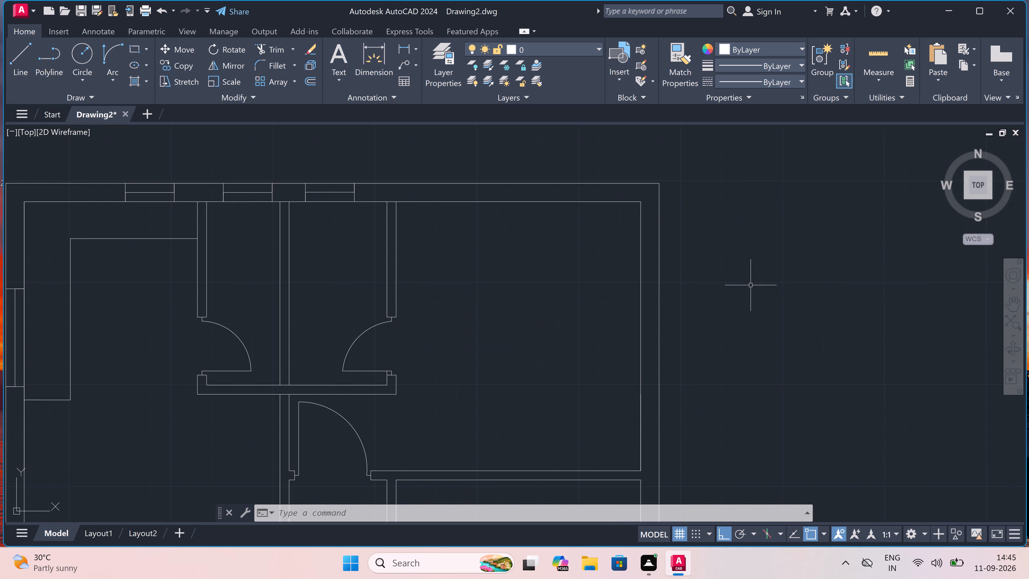
pyautogui.write('l')
pyautogui.press('space')
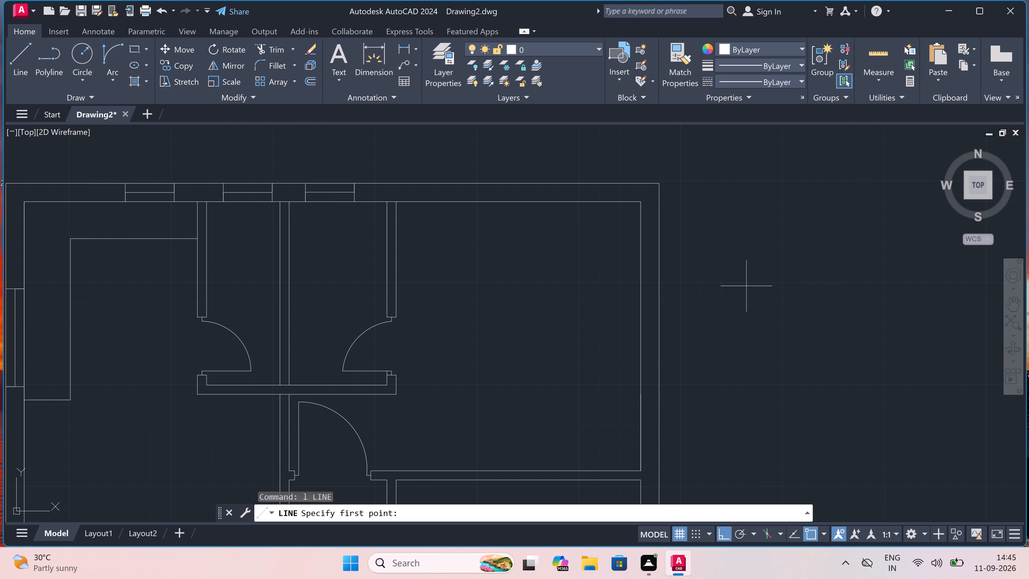
pyautogui.click(641, 281)
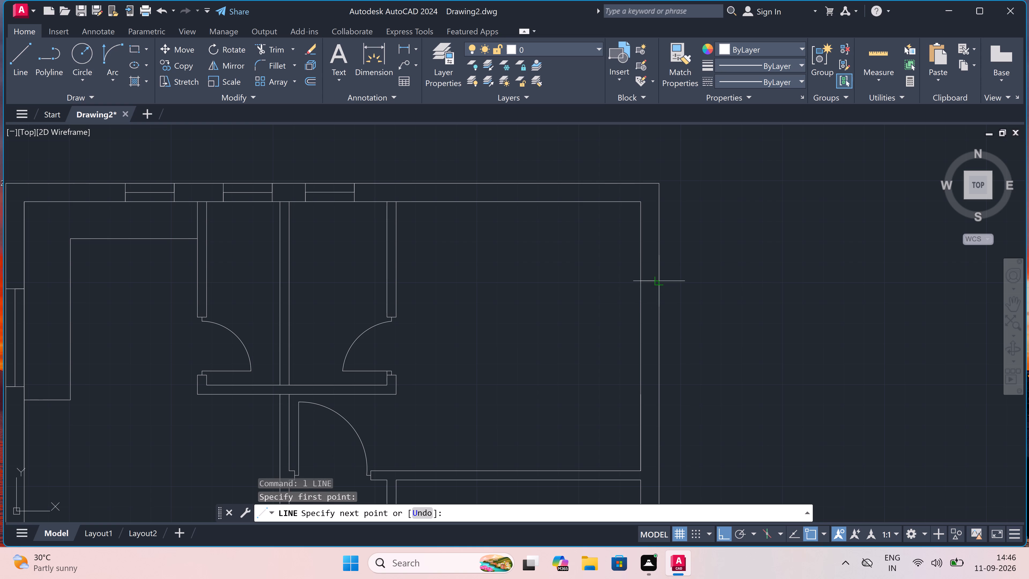
pyautogui.click(662, 281)
pyautogui.moveTo(650, 280); pyautogui.dragTo(651, 295)
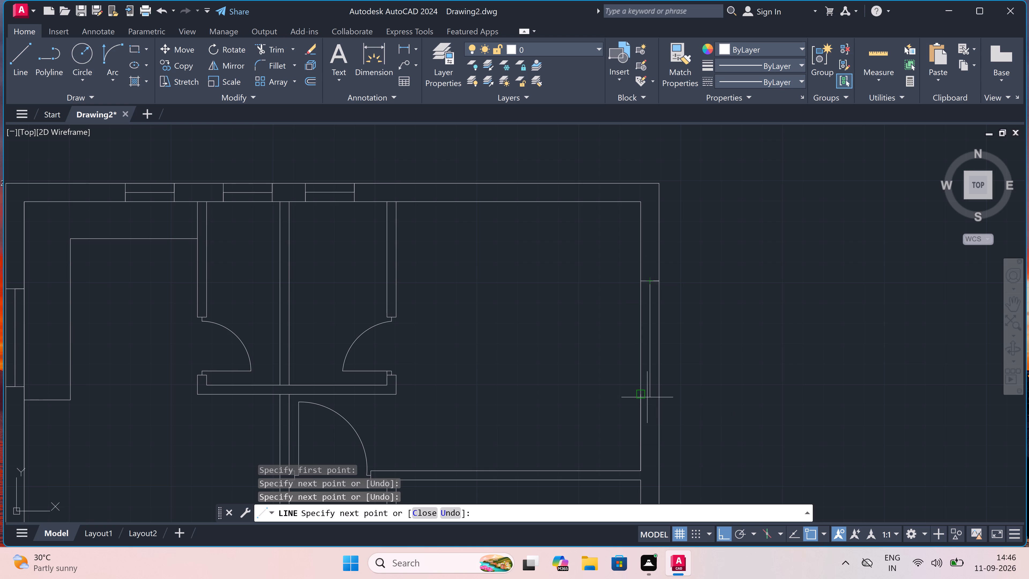
pyautogui.write("4'")
pyautogui.press('space')
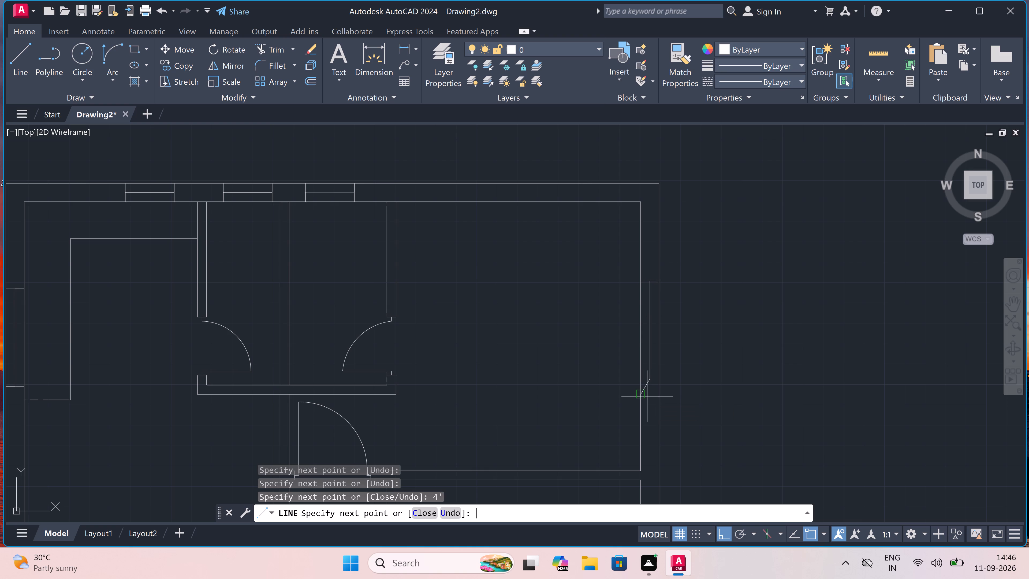
pyautogui.click(644, 378)
pyautogui.click(659, 375)
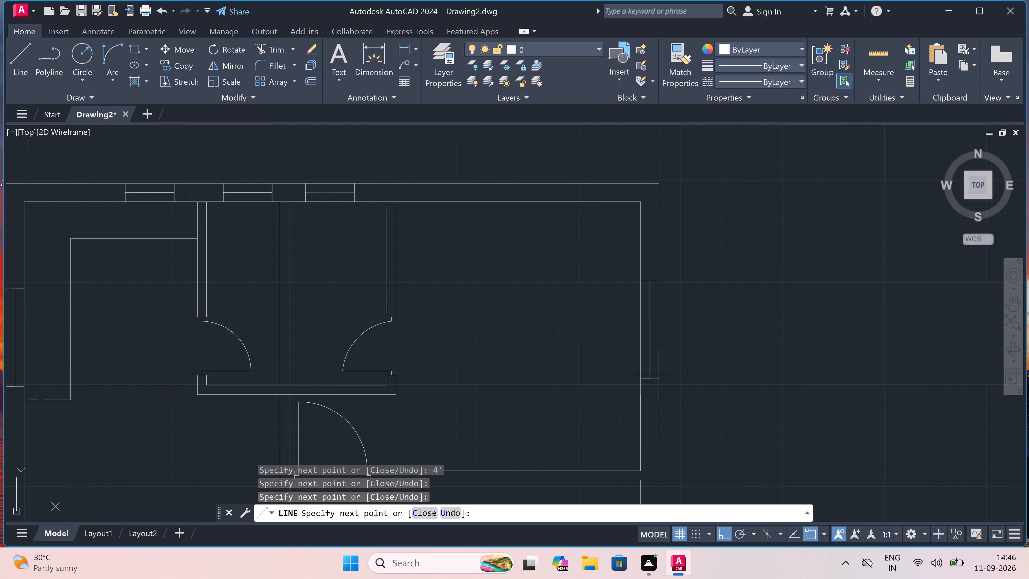
pyautogui.press('Escape')
# Draw two jamb lines across the vertical partition left of the middle-right room, just above the long horizontal partition, for a door opening.
pyautogui.scroll(-4, 652, 359)
pyautogui.scroll(2, 597, 421)
pyautogui.scroll(1, 628, 385)
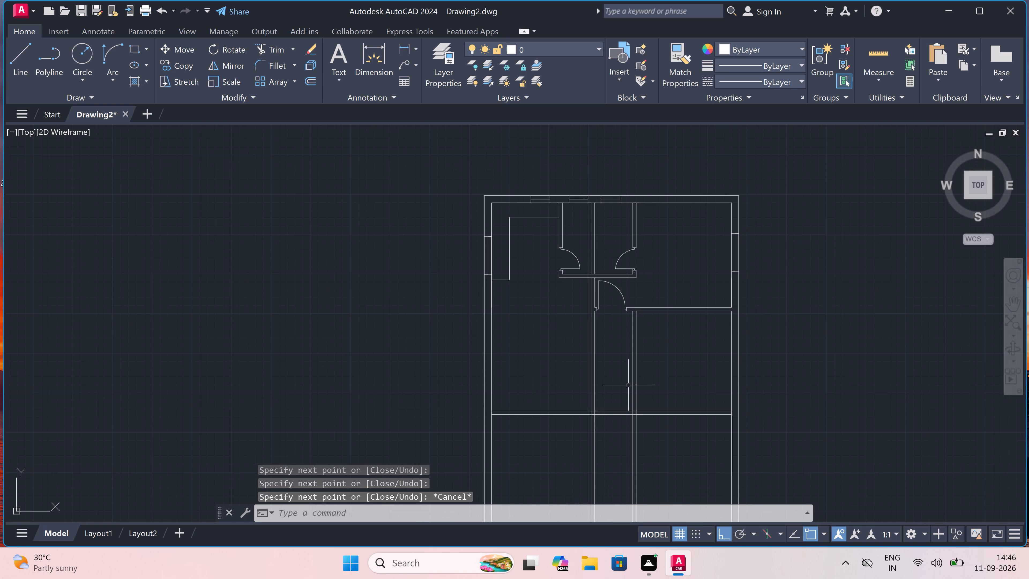
pyautogui.scroll(1, 628, 385)
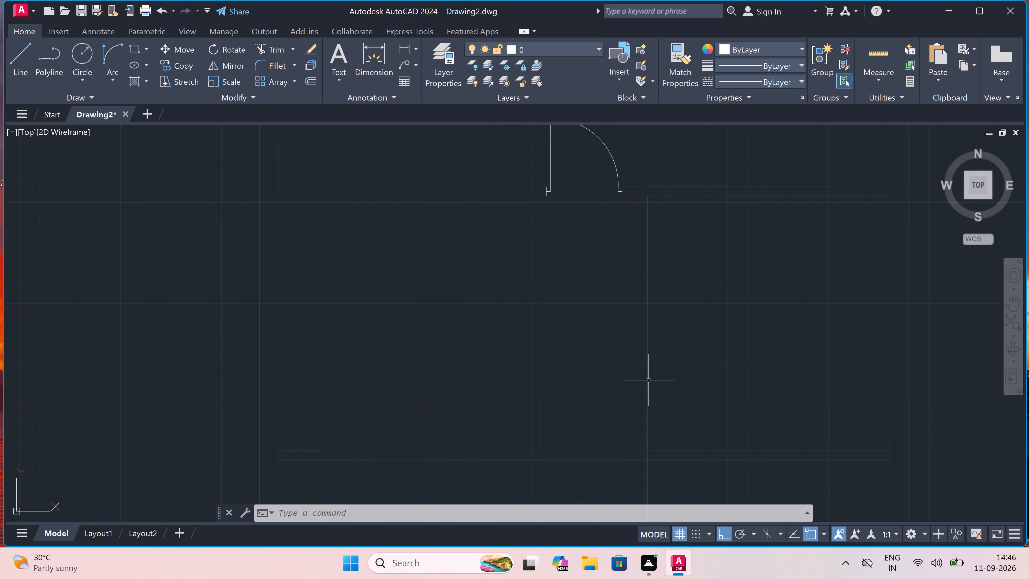
pyautogui.press('space')
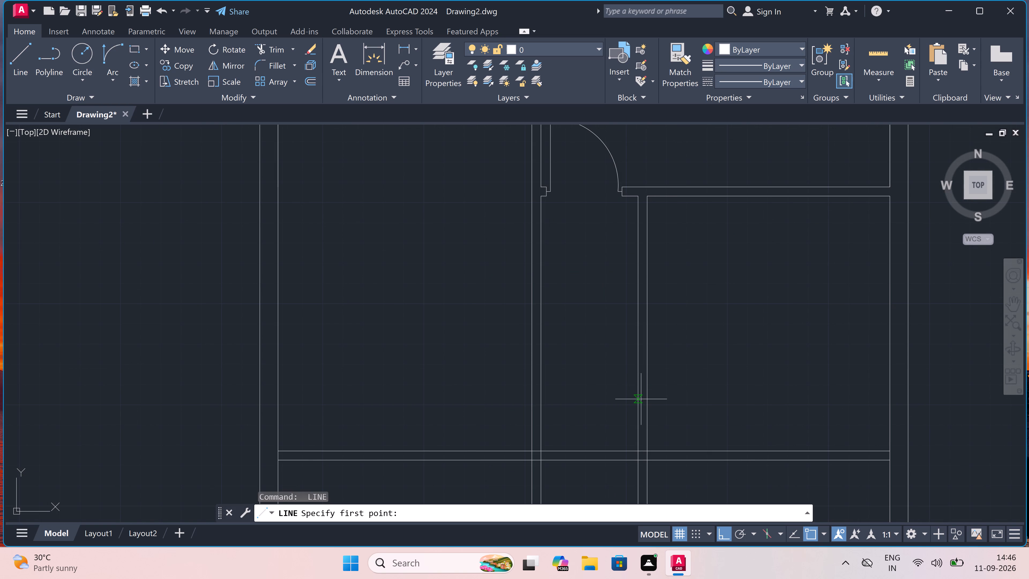
pyautogui.scroll(2, 647, 424)
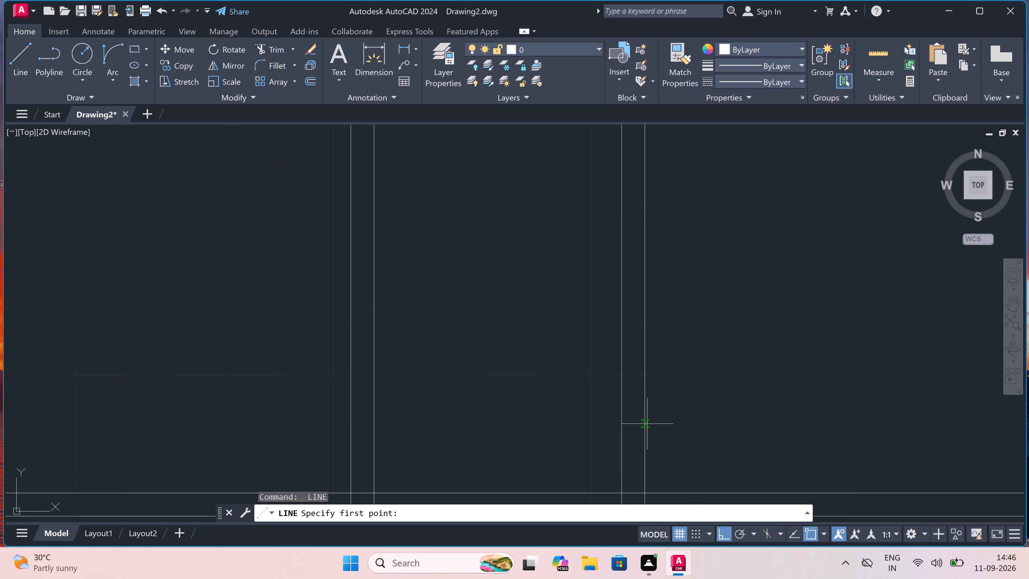
pyautogui.scroll(-2, 621, 452)
pyautogui.scroll(2, 614, 469)
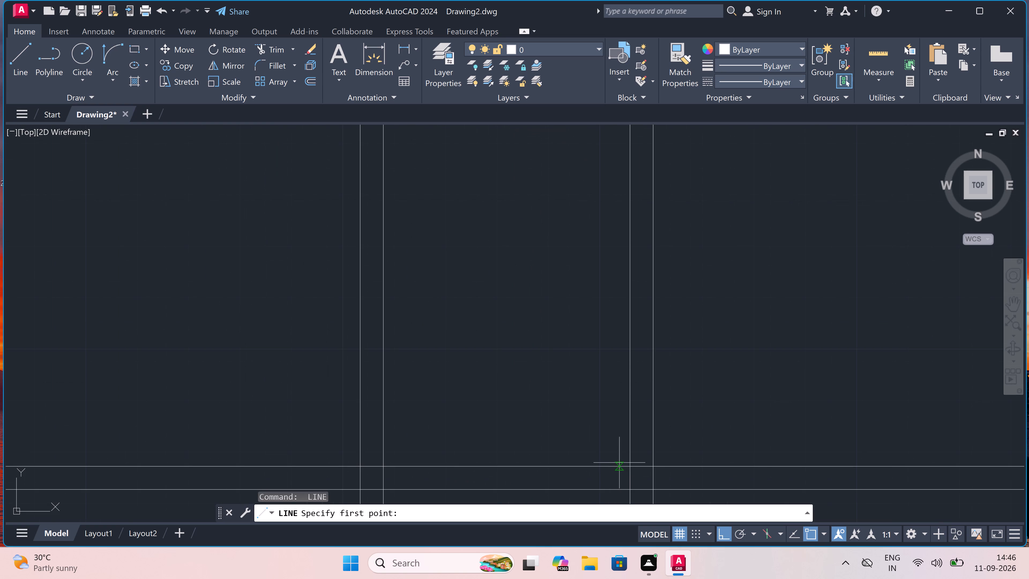
pyautogui.click(628, 448)
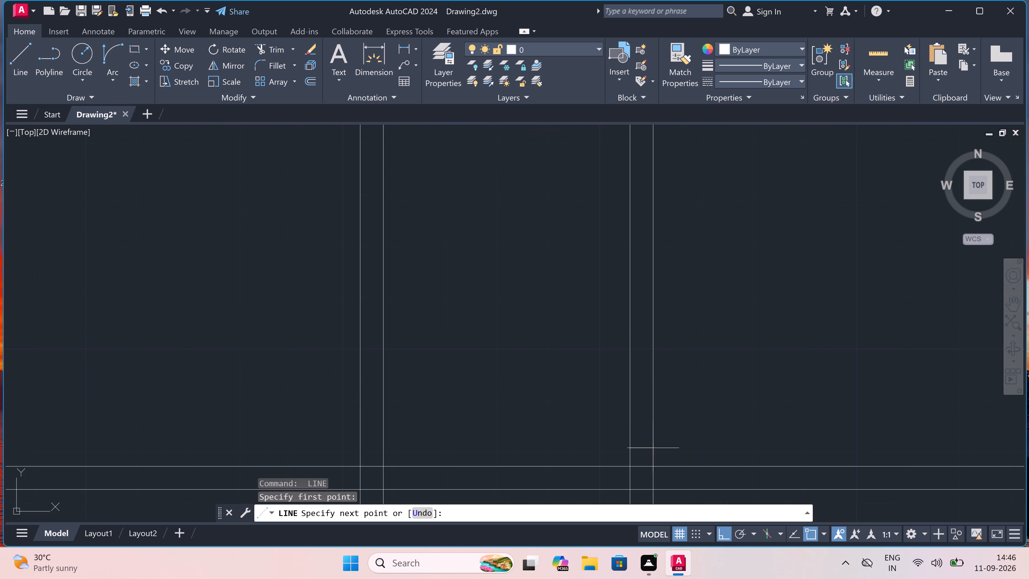
pyautogui.click(654, 445)
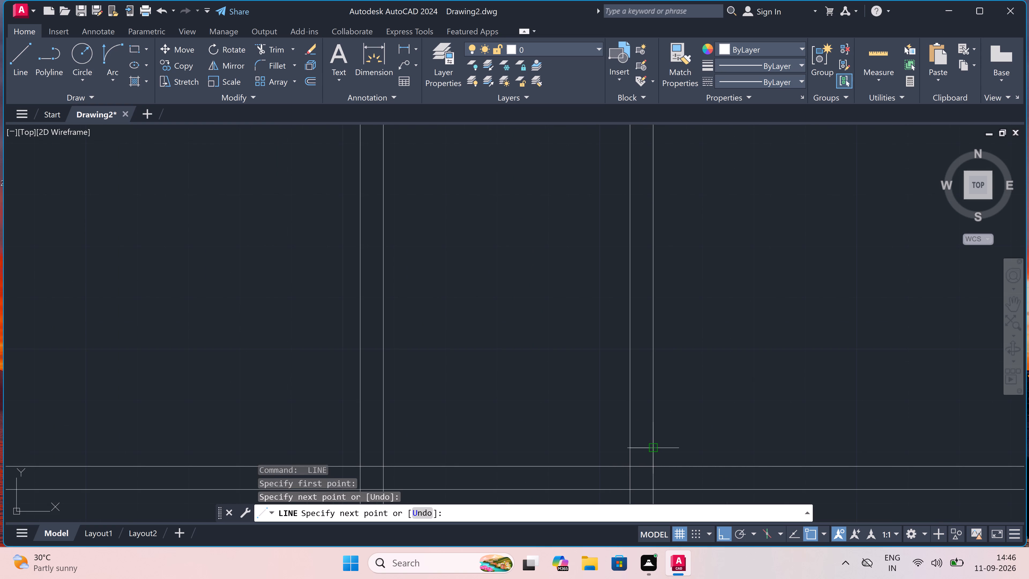
pyautogui.press('Escape')
pyautogui.press('space')
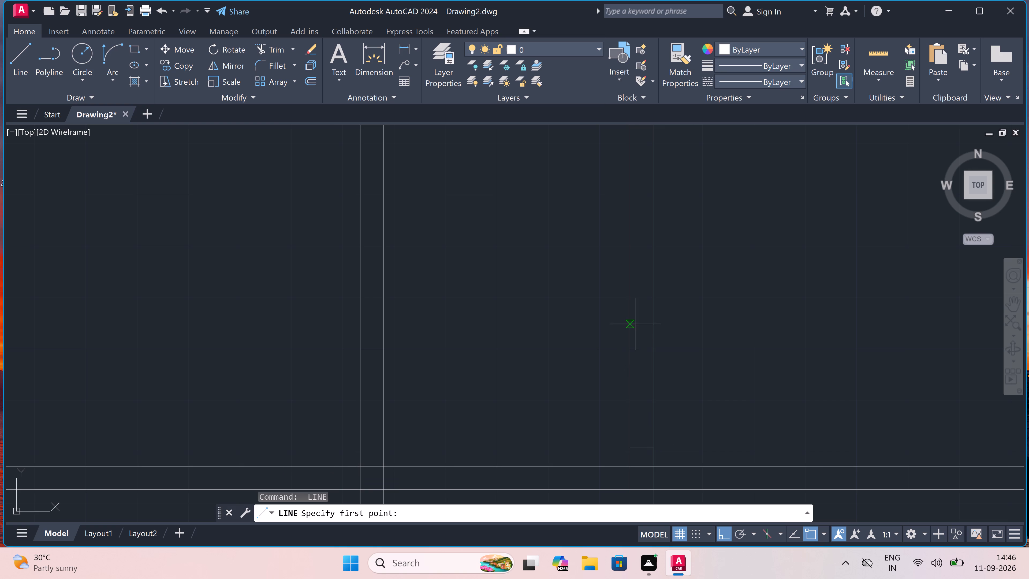
pyautogui.click(629, 322)
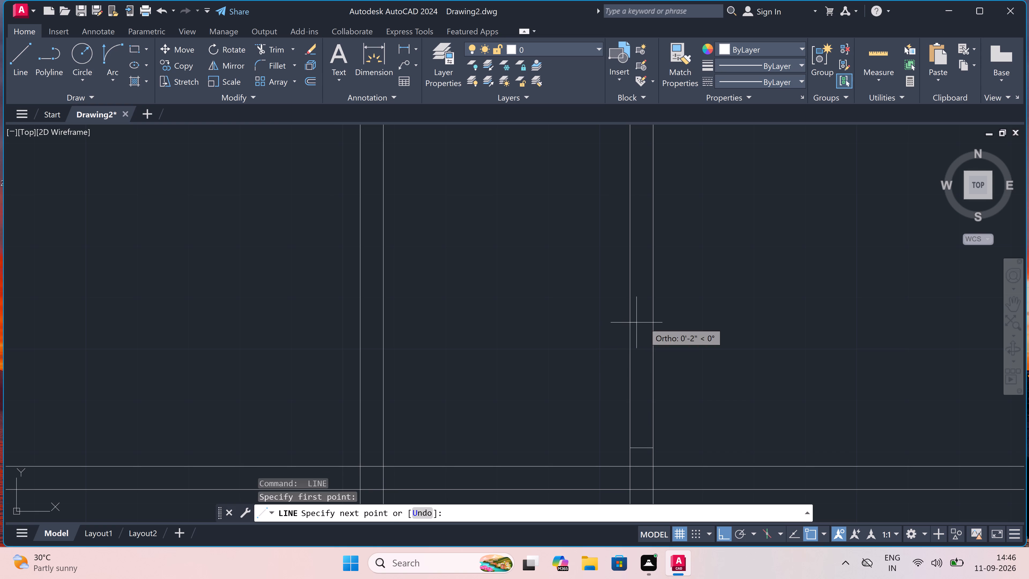
pyautogui.click(653, 322)
pyautogui.press('Escape')
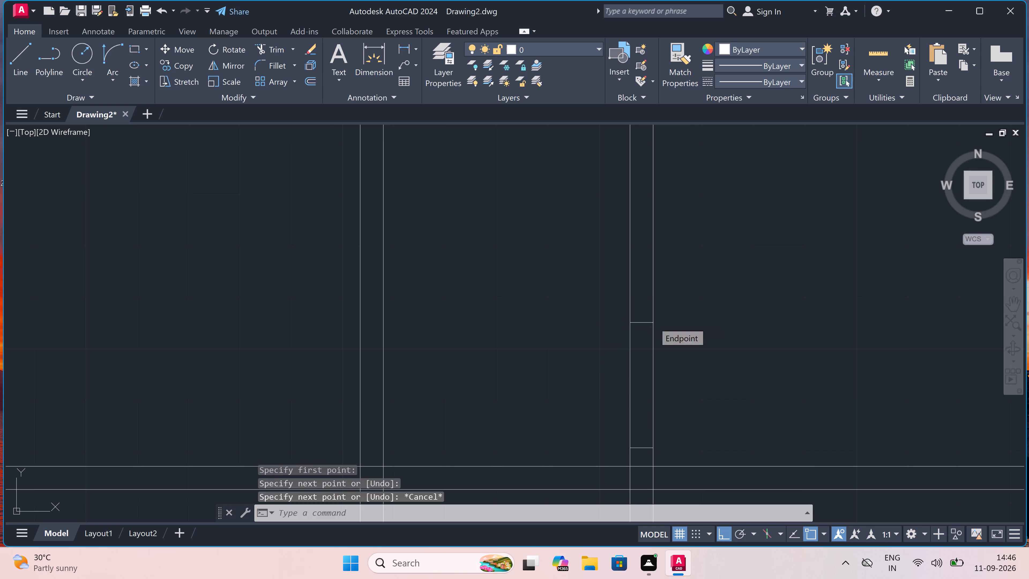
# Trim both partition lines between the two new jamb lines to open the doorway.
pyautogui.write('tr')
pyautogui.press('space')
pyautogui.click(604, 359)
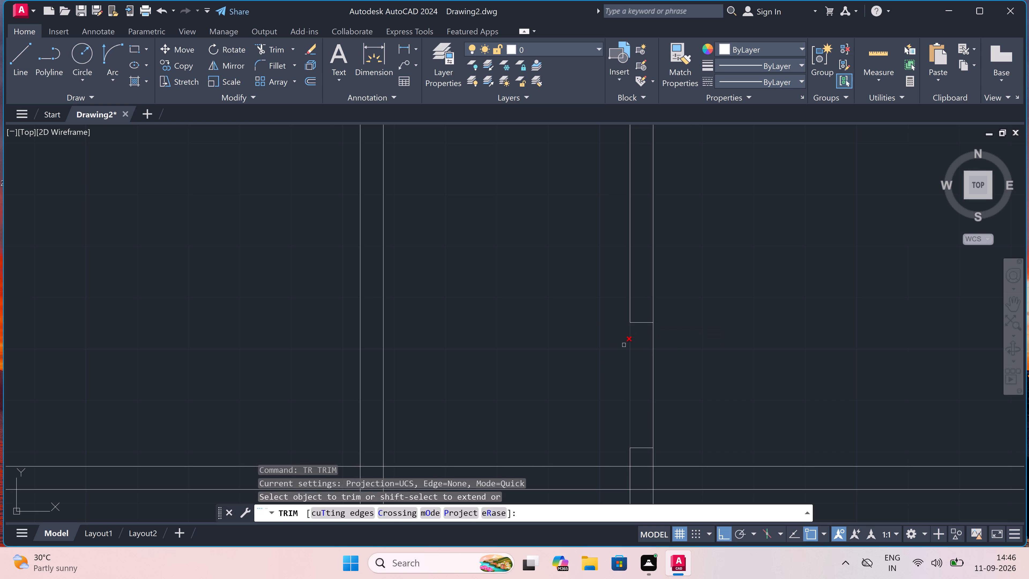
pyautogui.click(733, 343)
pyautogui.press('Escape')
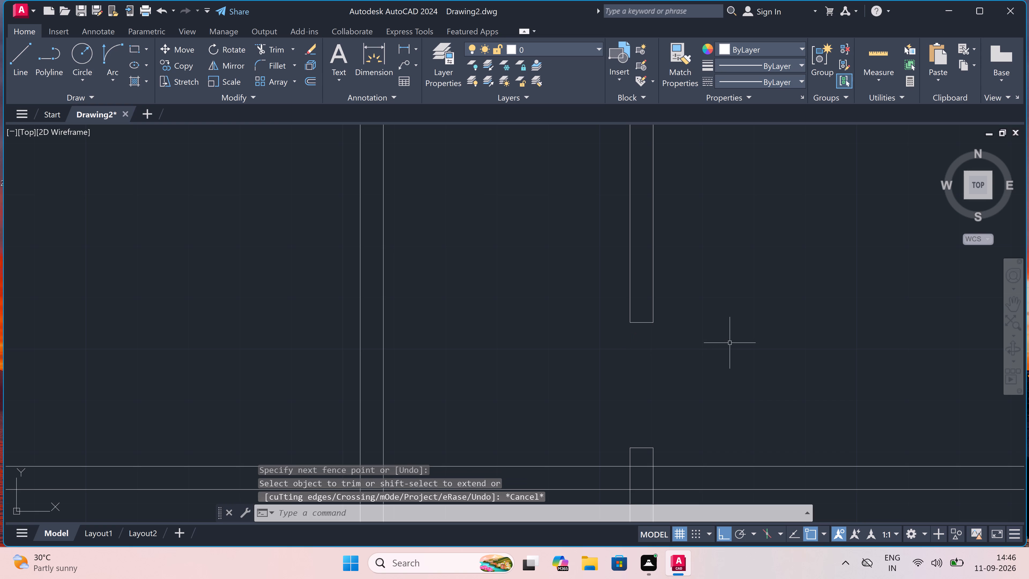
# Trim the overlapping wall lines where the vertical partition meets the long horizontal partition just below the new doorway.
pyautogui.write('tr')
pyautogui.press('space')
pyautogui.click(641, 464)
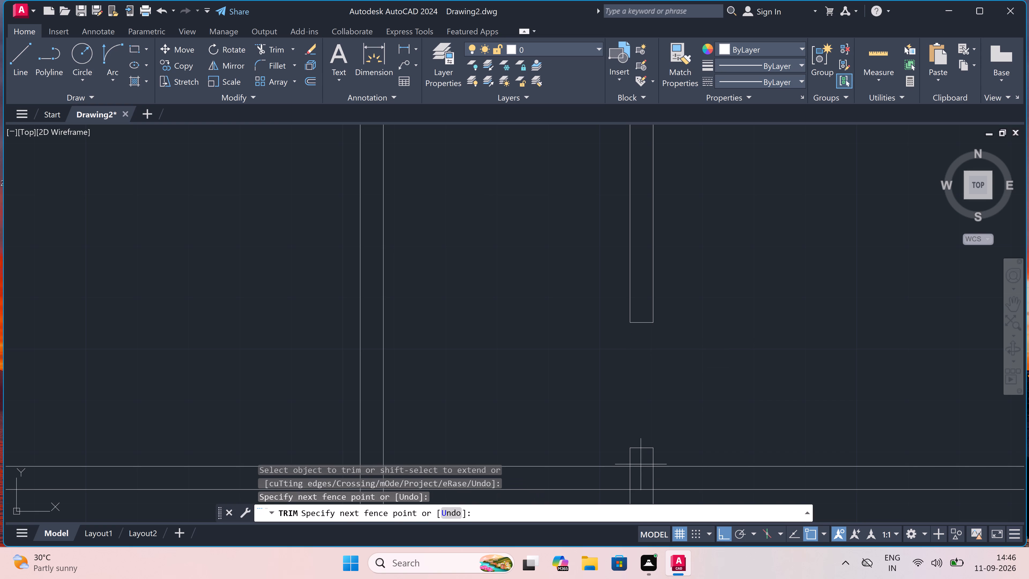
pyautogui.click(643, 479)
pyautogui.moveTo(646, 483); pyautogui.dragTo(663, 480)
pyautogui.click(671, 480)
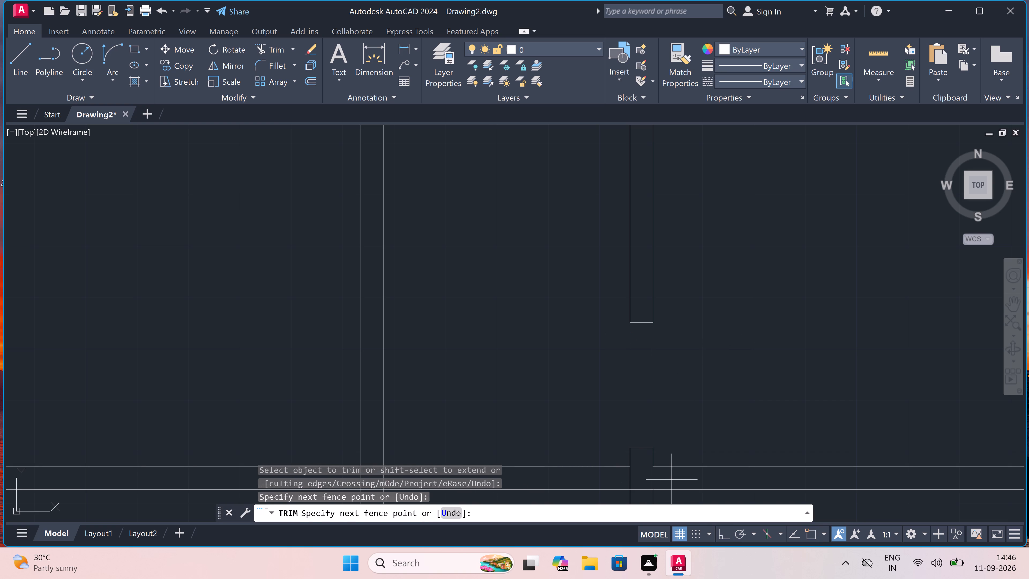
pyautogui.scroll(-2, 671, 479)
pyautogui.press('Escape')
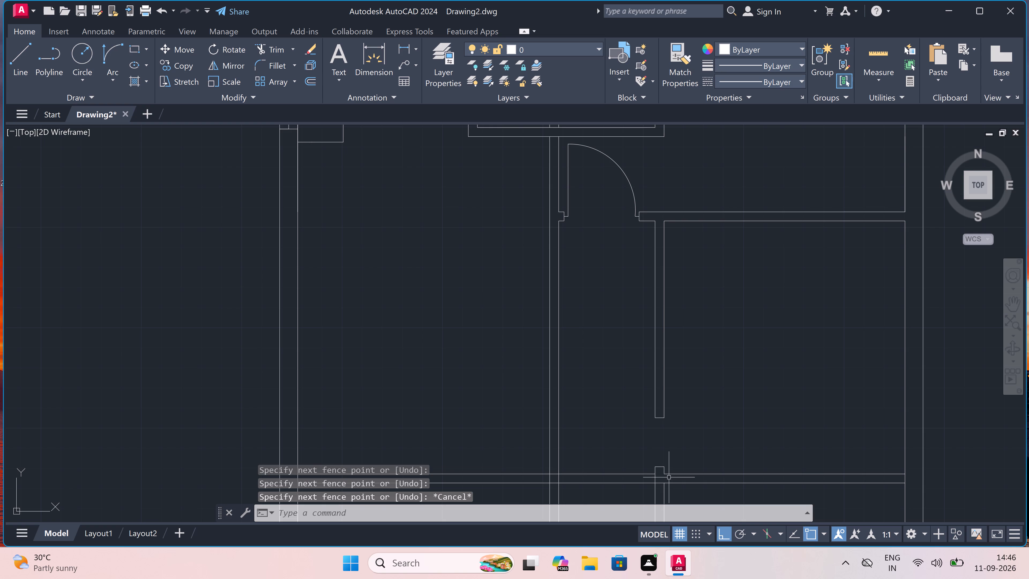
# Draw a 2" line upward from the midpoint of the new doorway's lower jamb.
pyautogui.scroll(2, 653, 459)
pyautogui.scroll(-4, 664, 459)
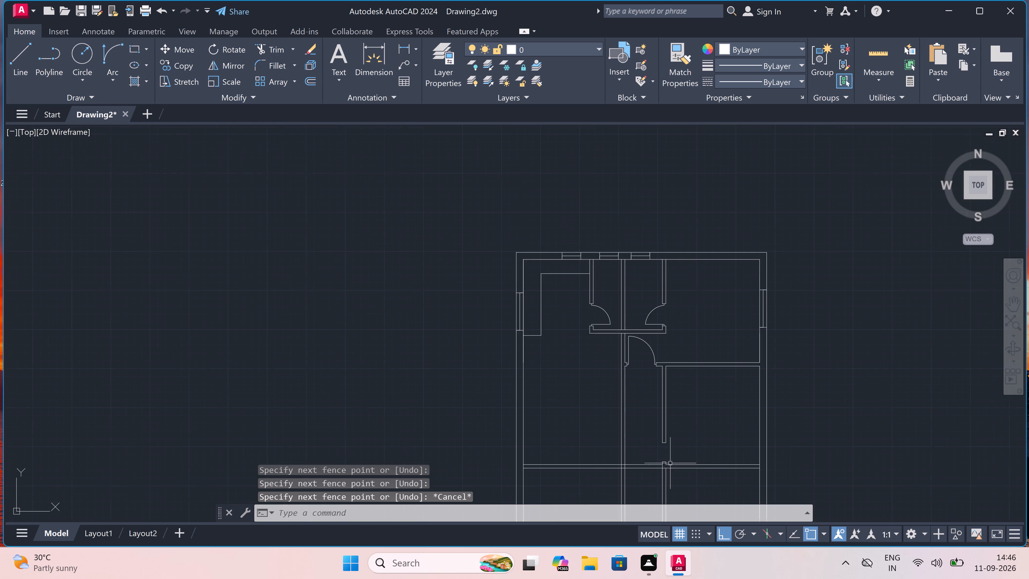
pyautogui.scroll(3, 679, 469)
pyautogui.scroll(2, 655, 430)
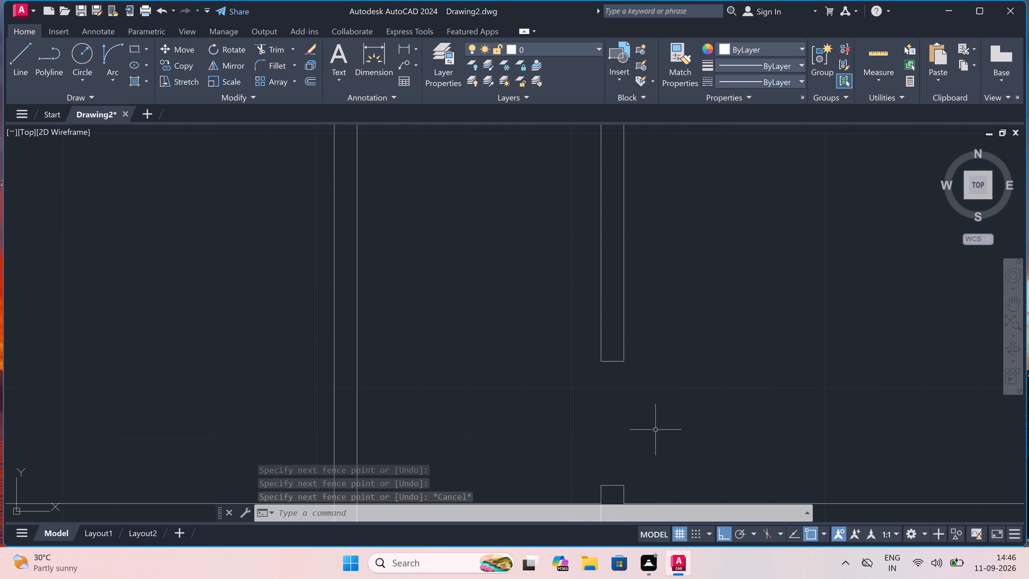
pyautogui.write('l')
pyautogui.press('space')
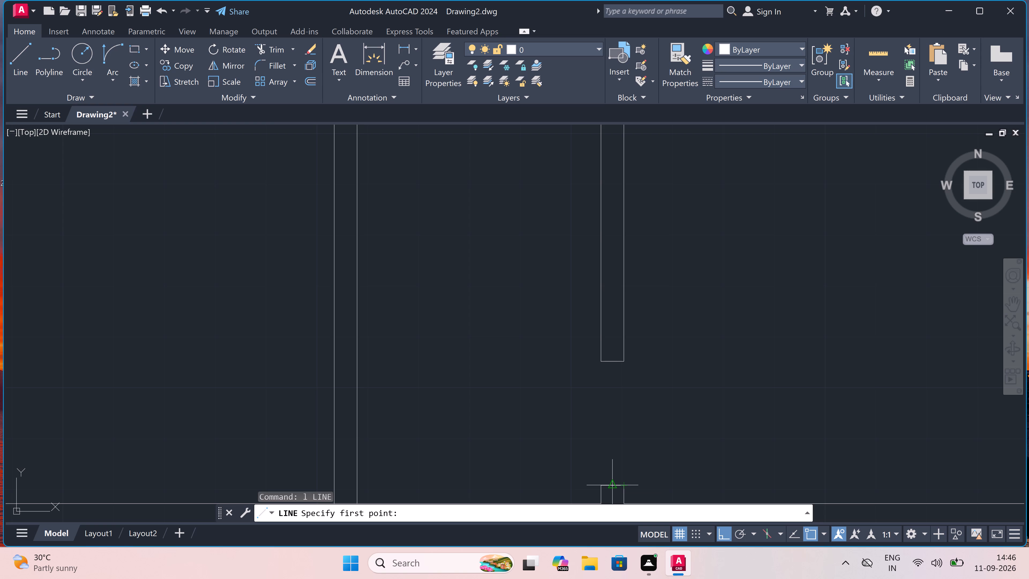
pyautogui.click(609, 485)
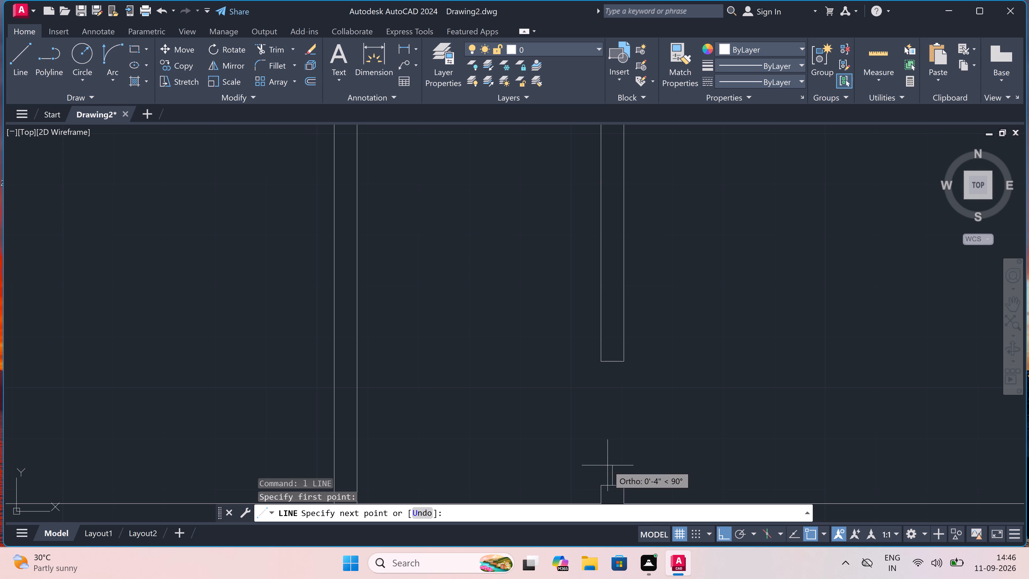
pyautogui.write('2"')
pyautogui.press('space')
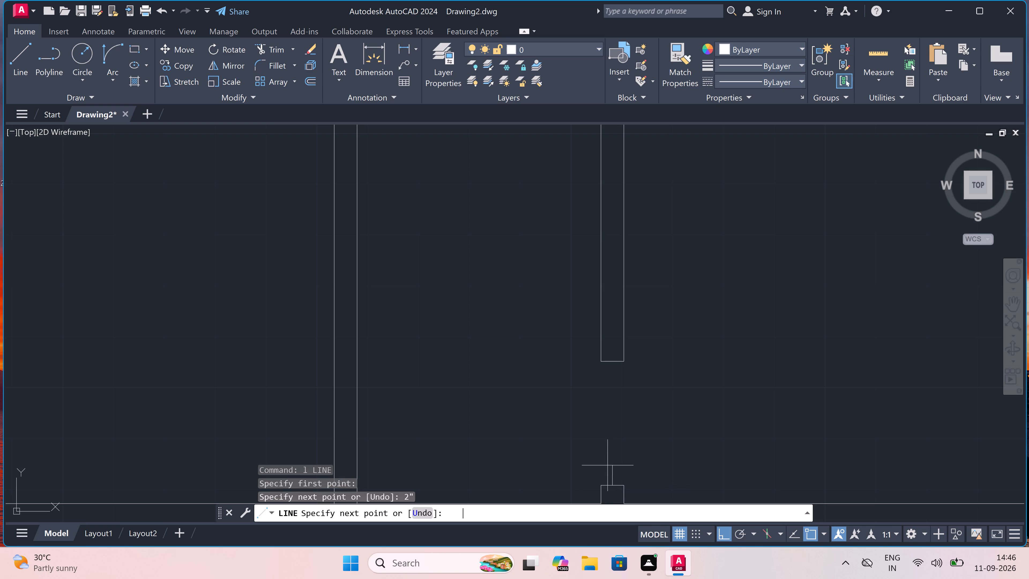
pyautogui.press('Escape')
# Draw a 2" line downward from the midpoint of the doorway's upper jamb.
pyautogui.write('l')
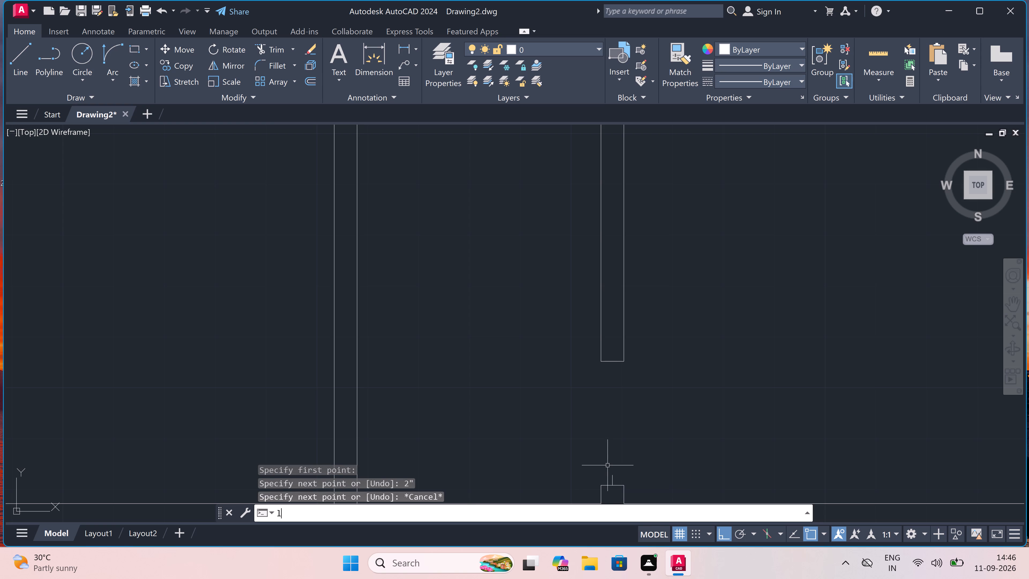
pyautogui.press('space')
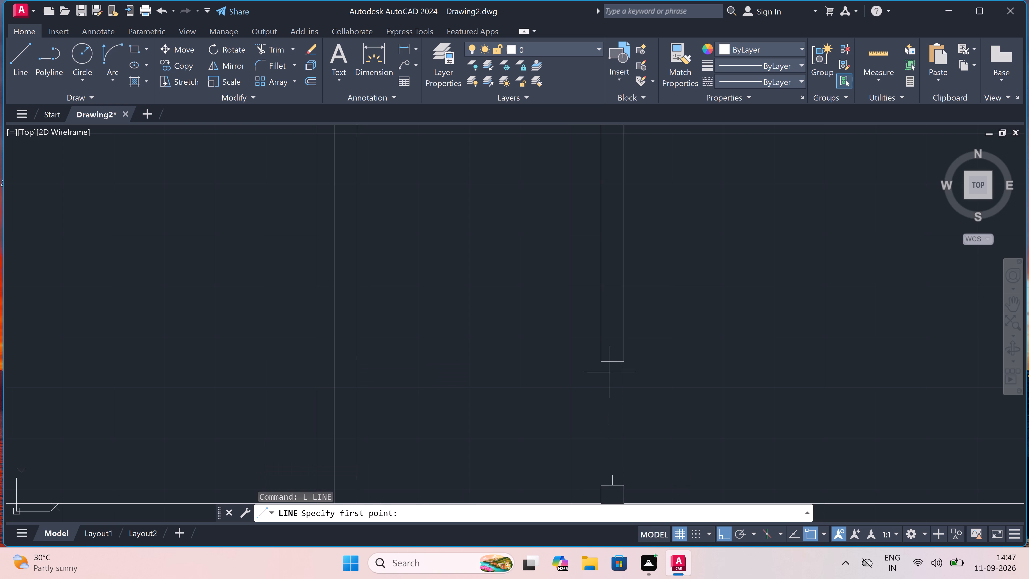
pyautogui.moveTo(612, 359); pyautogui.dragTo(616, 379)
pyautogui.write('2"')
pyautogui.press('space')
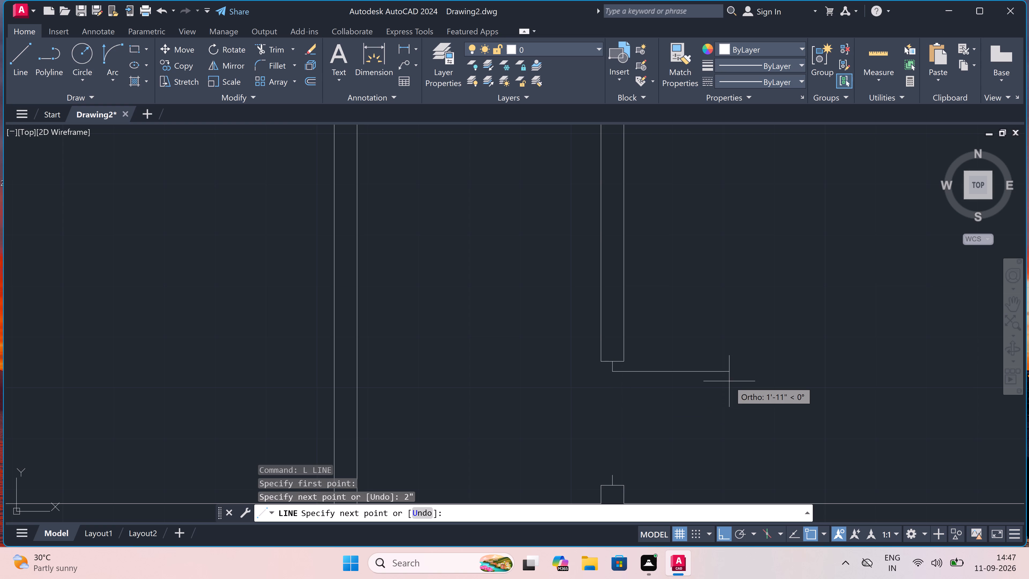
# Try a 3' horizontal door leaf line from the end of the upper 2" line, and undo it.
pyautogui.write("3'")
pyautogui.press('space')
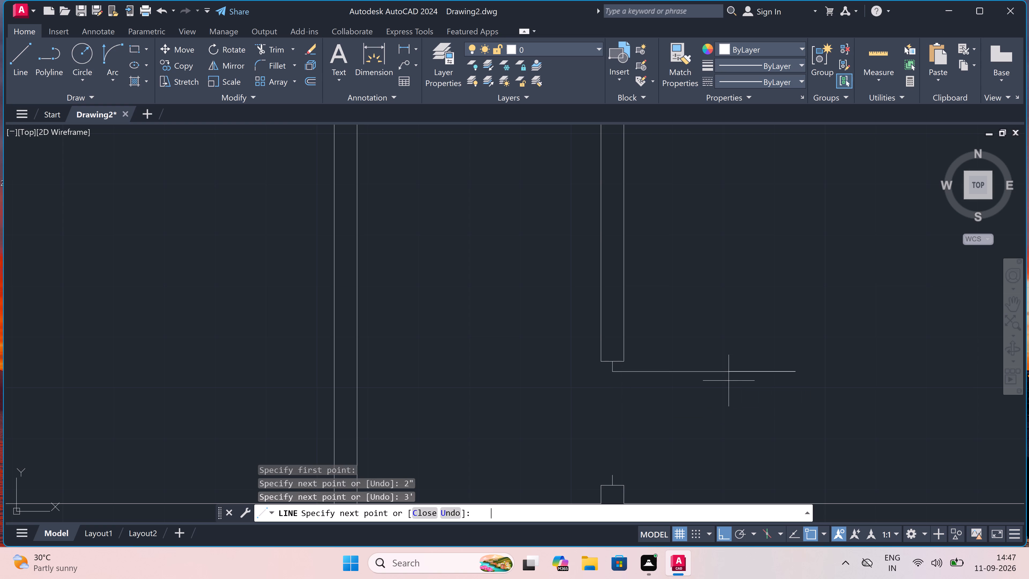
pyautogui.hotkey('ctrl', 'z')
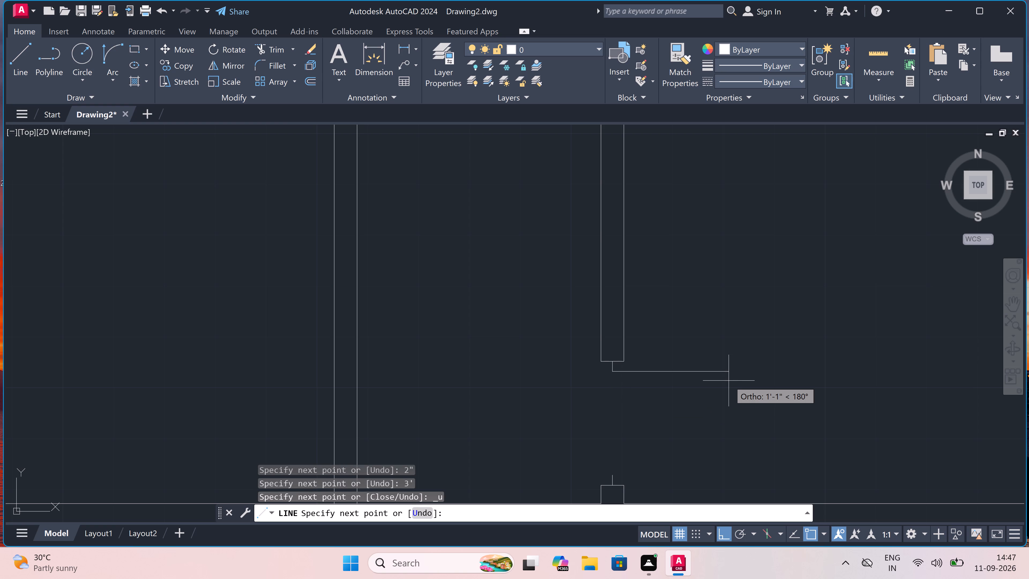
# Draw a 2.5' horizontal door leaf line from the end of the upper 2" line into the middle-right room.
pyautogui.press('2')
pyautogui.write(".5'")
pyautogui.press('space')
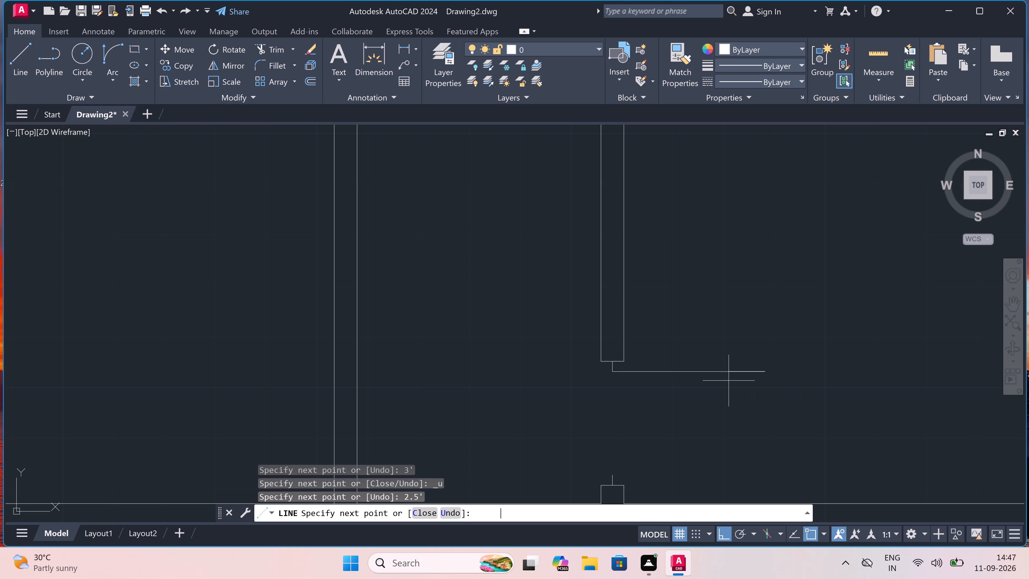
pyautogui.press('Escape')
# Draw a new jamb line across the vertical partition, slightly above the doorway's existing upper jamb.
pyautogui.scroll(-4, 726, 377)
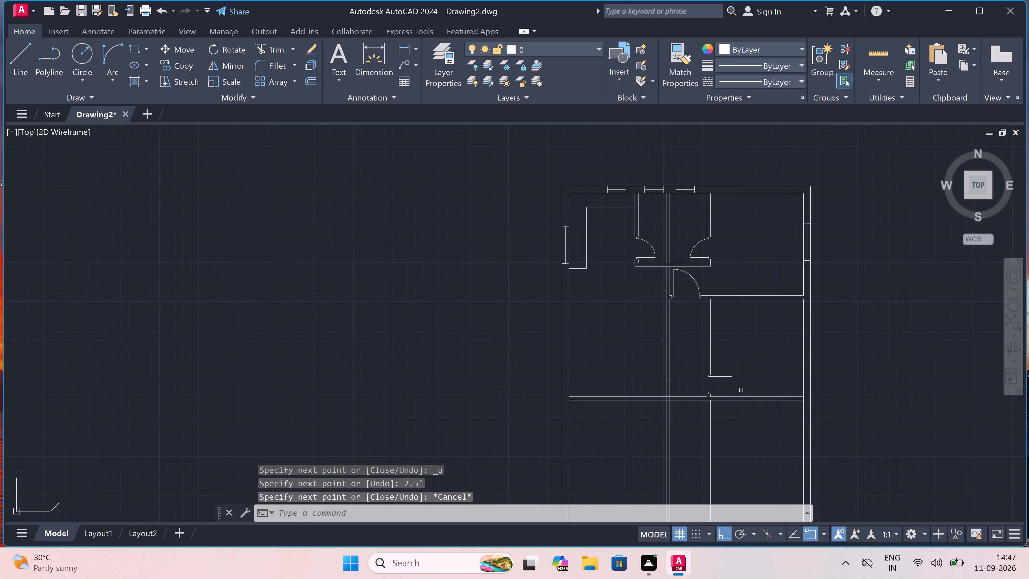
pyautogui.scroll(3, 741, 390)
pyautogui.scroll(1, 682, 372)
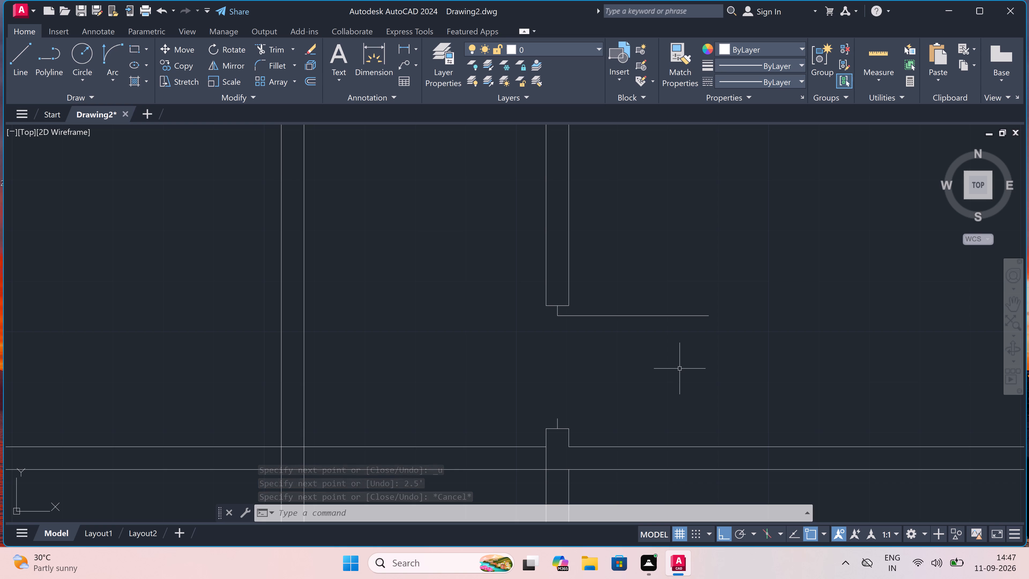
pyautogui.scroll(1, 680, 367)
pyautogui.scroll(-1, 680, 365)
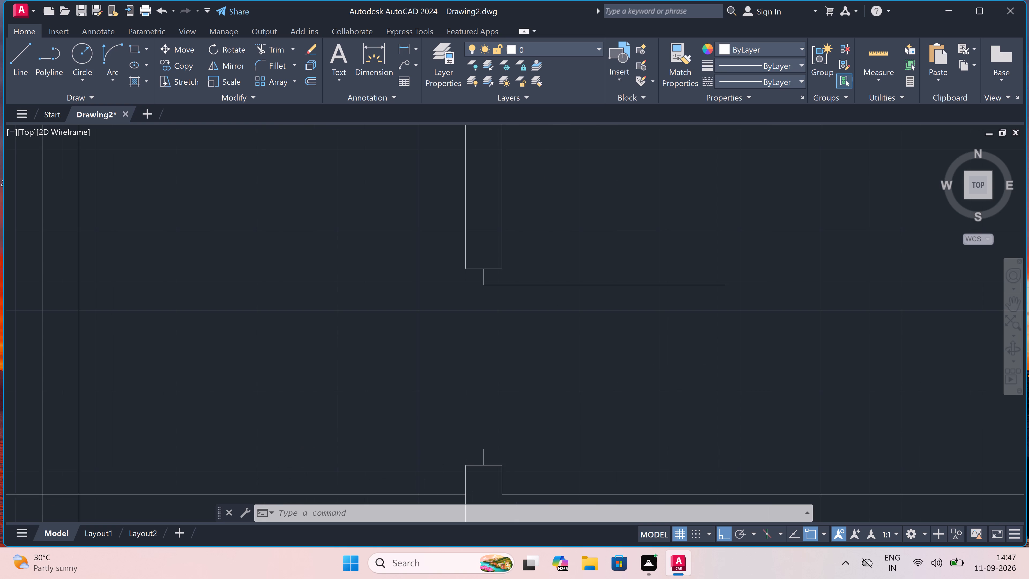
pyautogui.scroll(-1, 680, 365)
pyautogui.scroll(2, 680, 365)
pyautogui.scroll(-2, 680, 361)
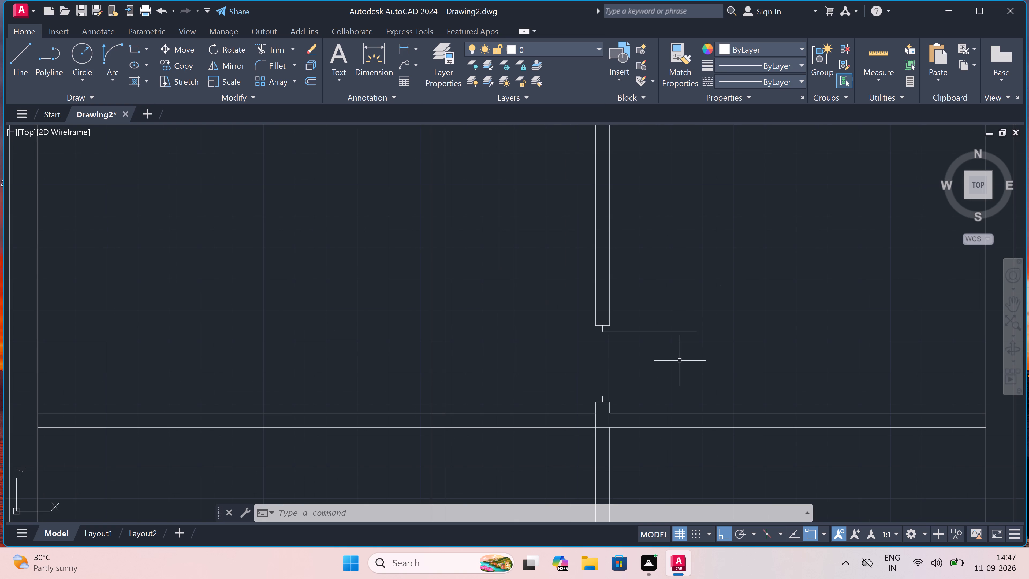
pyautogui.scroll(2, 601, 323)
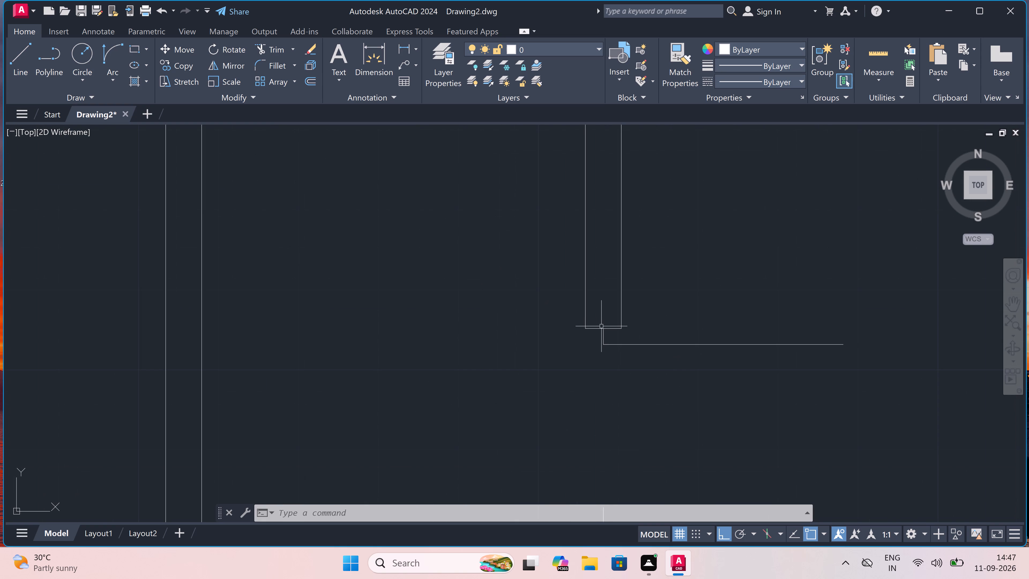
pyautogui.press('l')
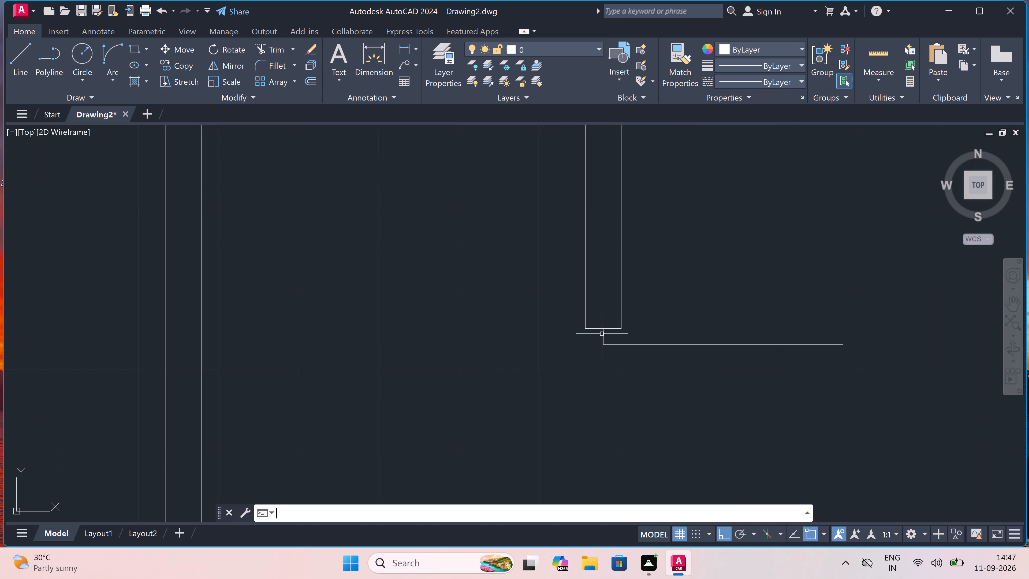
pyautogui.press('space')
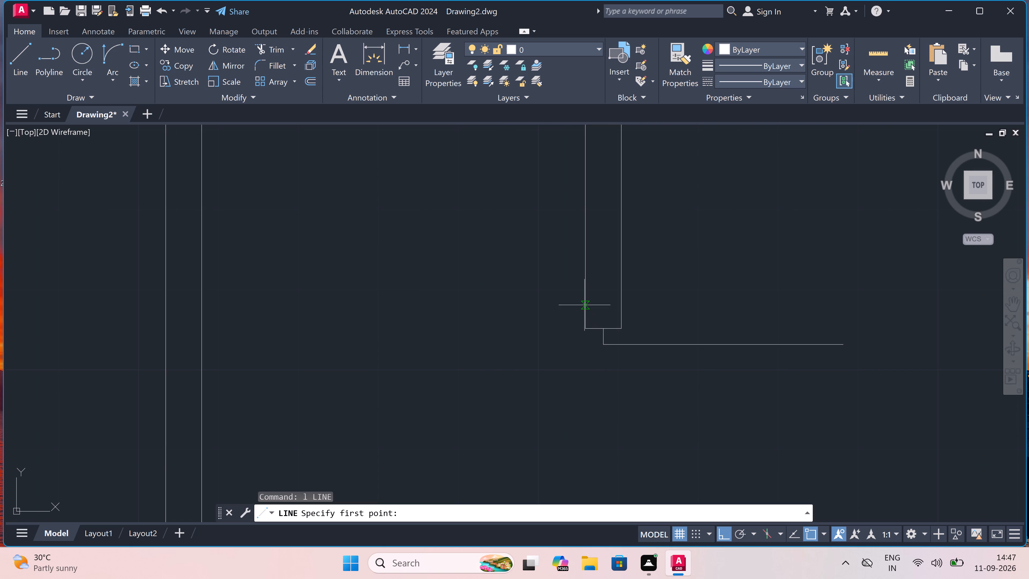
pyautogui.click(584, 306)
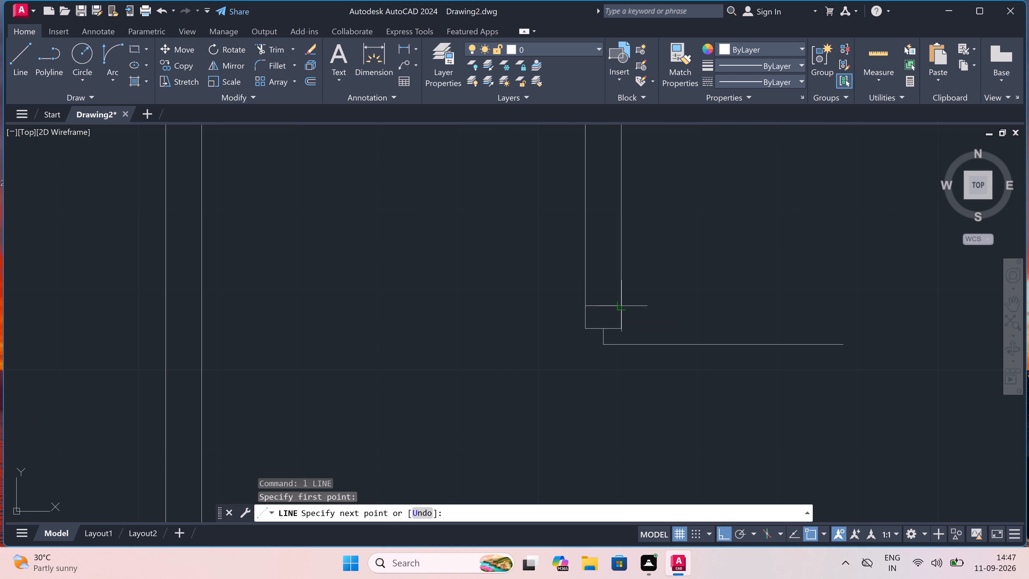
pyautogui.doubleClick(624, 302)
pyautogui.press('Escape')
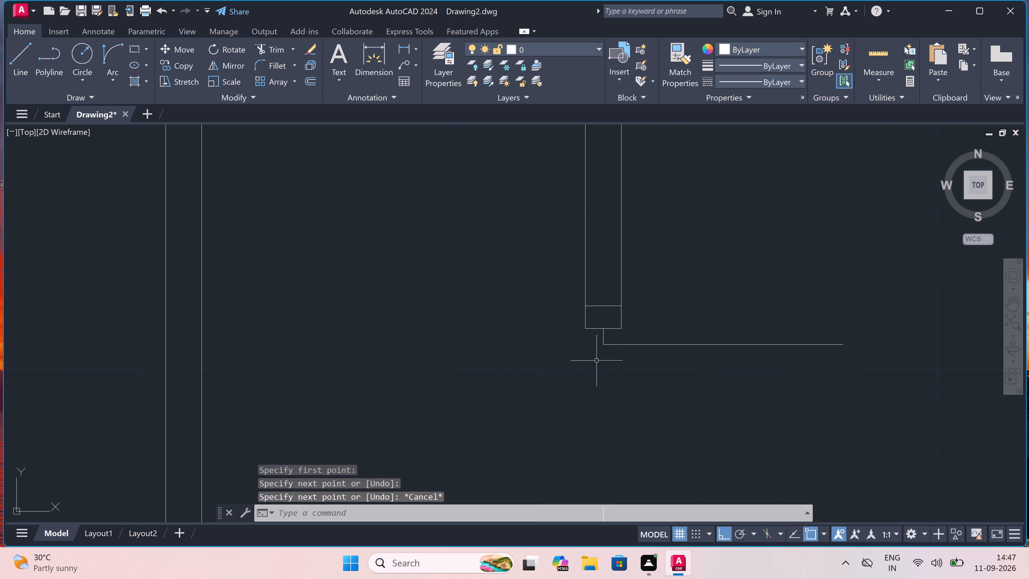
# Move the door leaf and its 2" line up from the old upper jamb's midpoint to the new jamb line's midpoint.
pyautogui.click(603, 344)
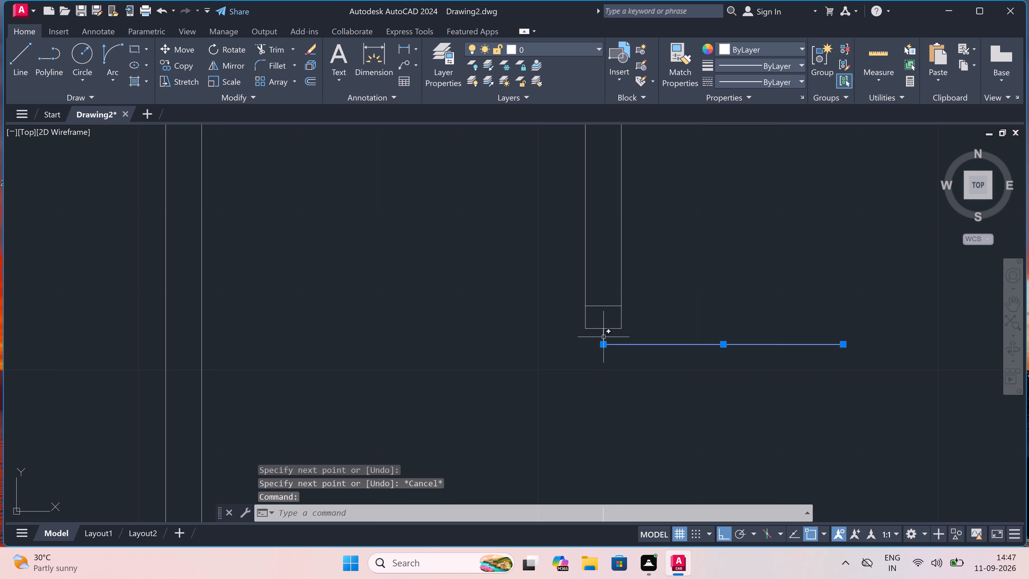
pyautogui.doubleClick(603, 337)
pyautogui.click(187, 45)
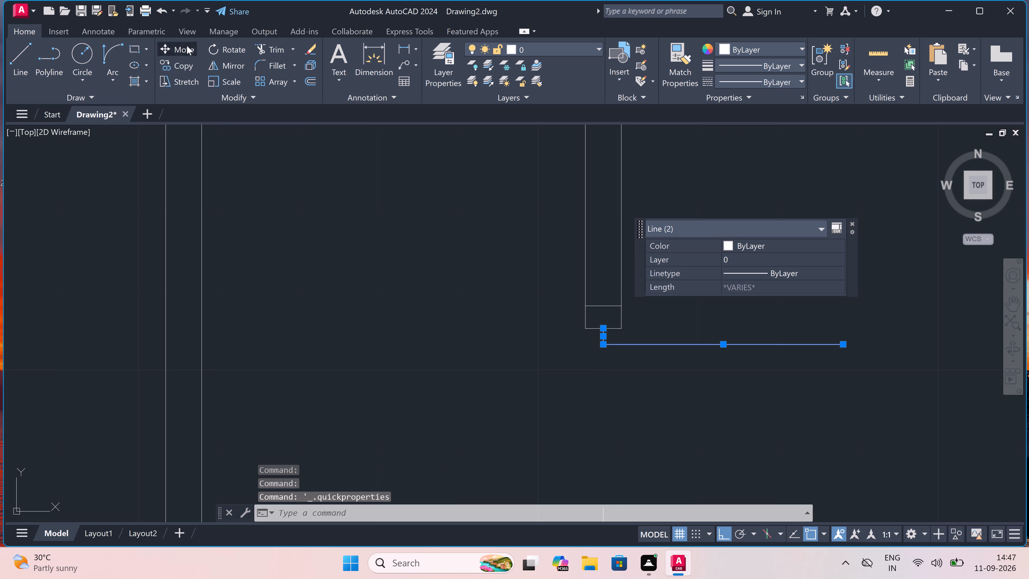
pyautogui.doubleClick(605, 327)
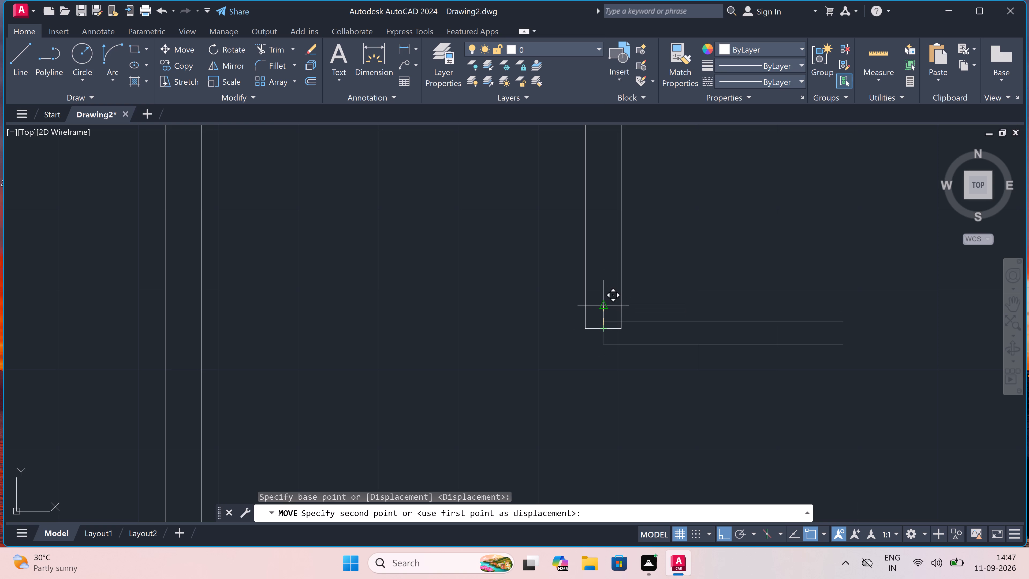
pyautogui.click(605, 308)
# Trim away the old upper jamb line and the leftover partition line ends below the new jamb.
pyautogui.press('t')
pyautogui.press('r')
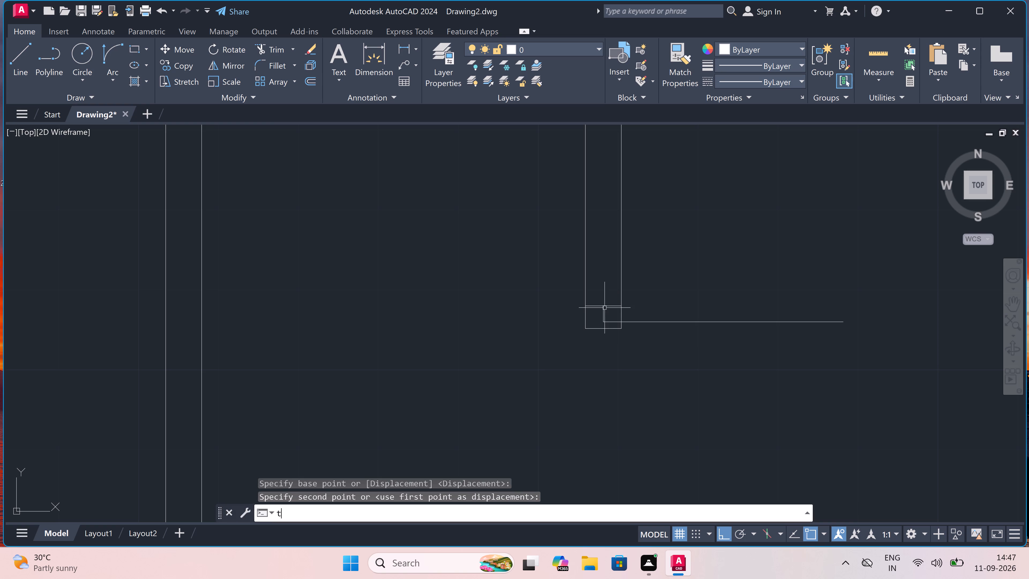
pyautogui.press('space')
pyautogui.click(608, 326)
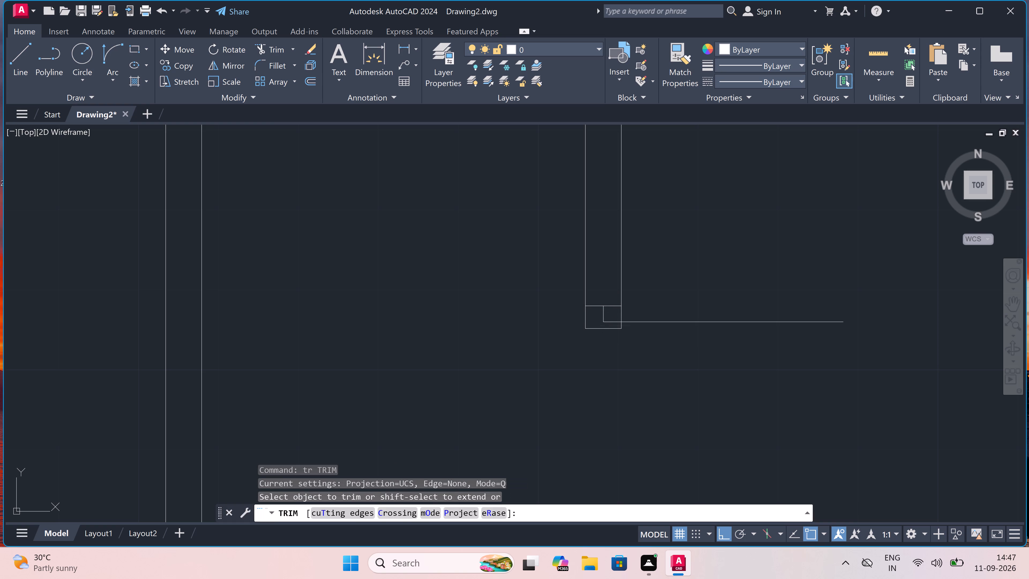
pyautogui.click(609, 329)
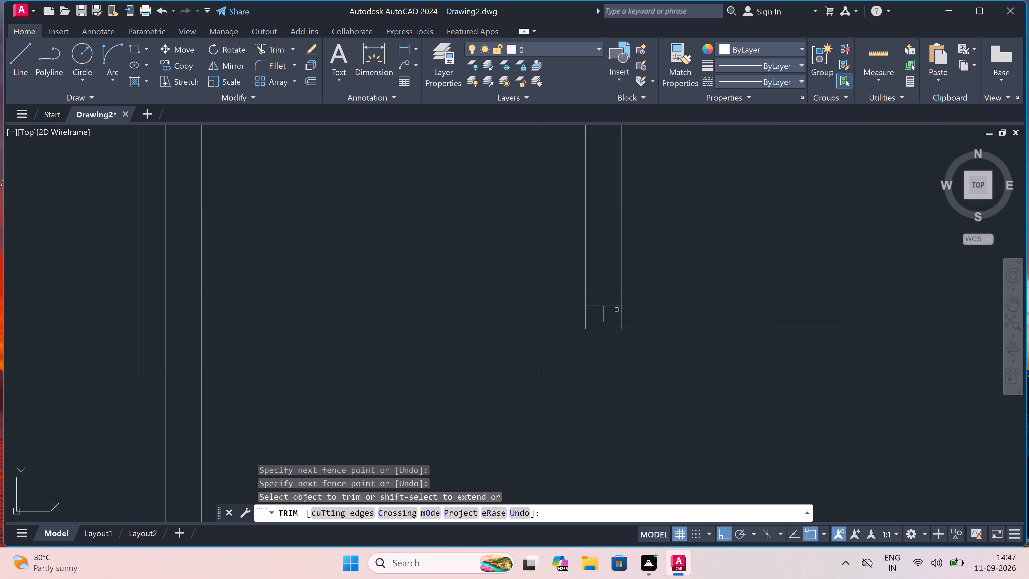
pyautogui.click(617, 310)
pyautogui.click(621, 309)
pyautogui.scroll(3, 619, 327)
pyautogui.moveTo(616, 322); pyautogui.dragTo(622, 323)
pyautogui.click(629, 325)
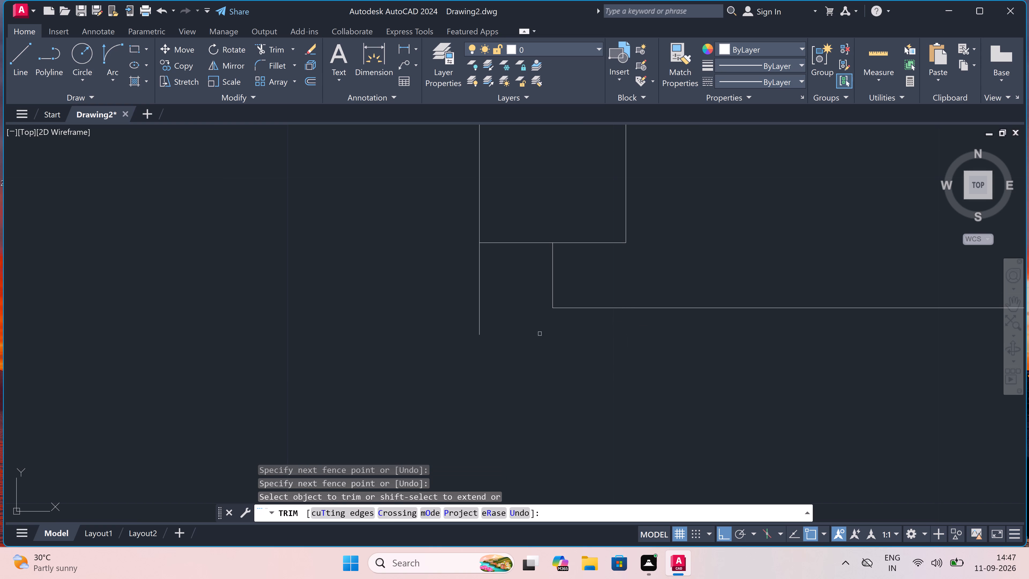
pyautogui.moveTo(519, 303); pyautogui.dragTo(516, 303)
pyautogui.click(453, 286)
pyautogui.press('Escape')
# Draw the door swing arc from the end of the lower jamb's 2" line to the free end of the door leaf.
pyautogui.scroll(-4, 452, 286)
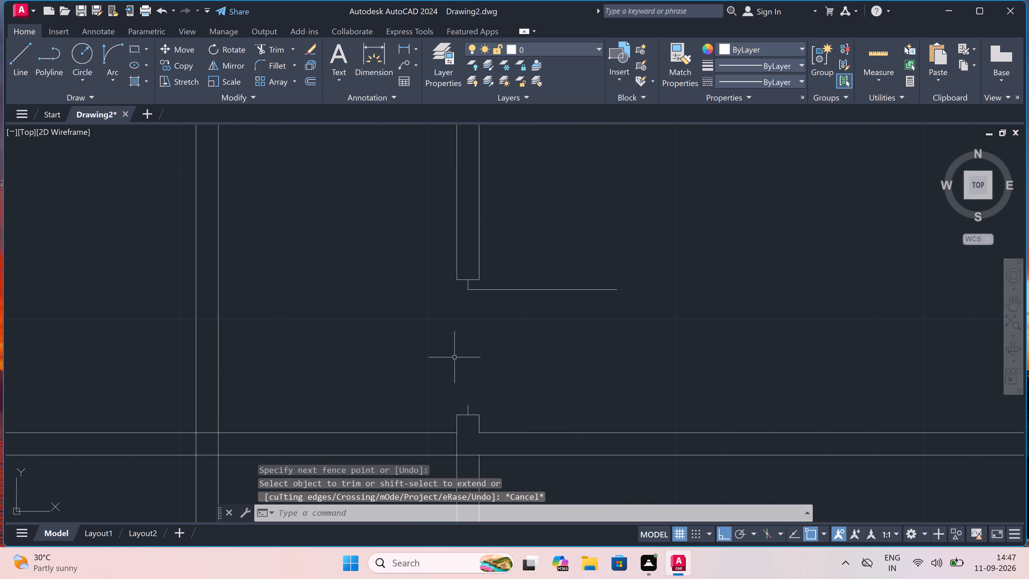
pyautogui.click(110, 48)
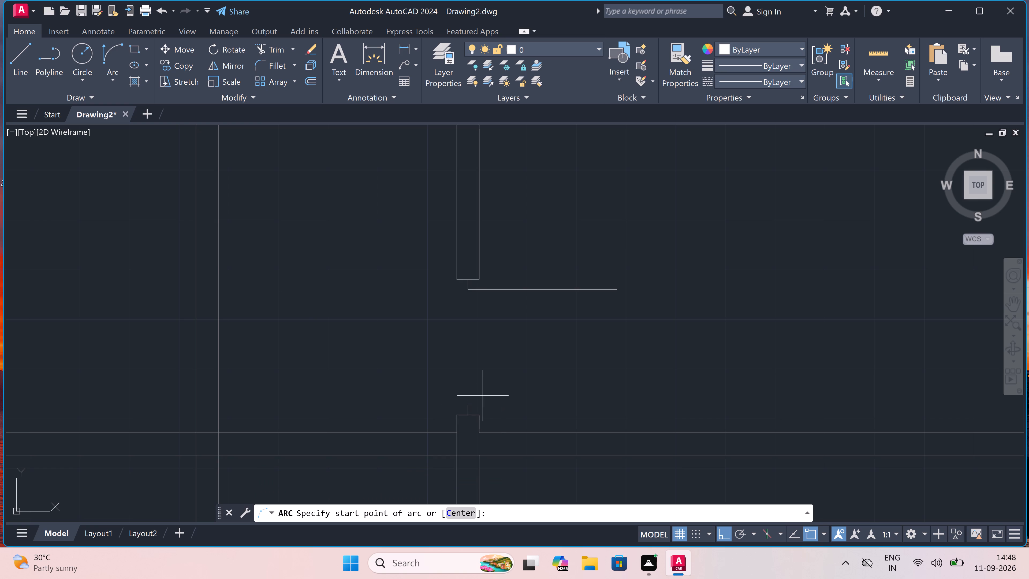
pyautogui.moveTo(471, 405); pyautogui.dragTo(475, 402)
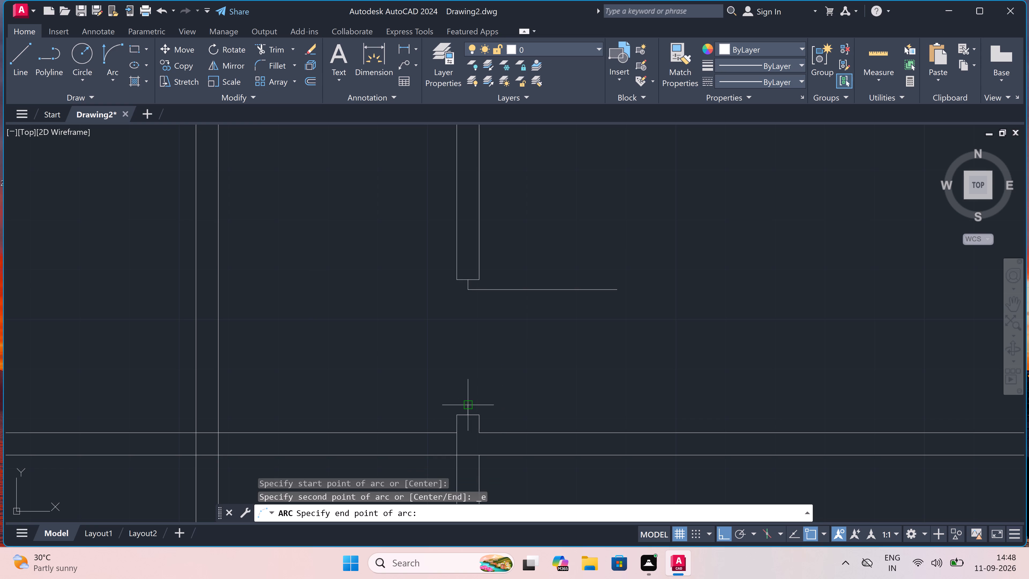
pyautogui.doubleClick(613, 291)
pyautogui.click(652, 346)
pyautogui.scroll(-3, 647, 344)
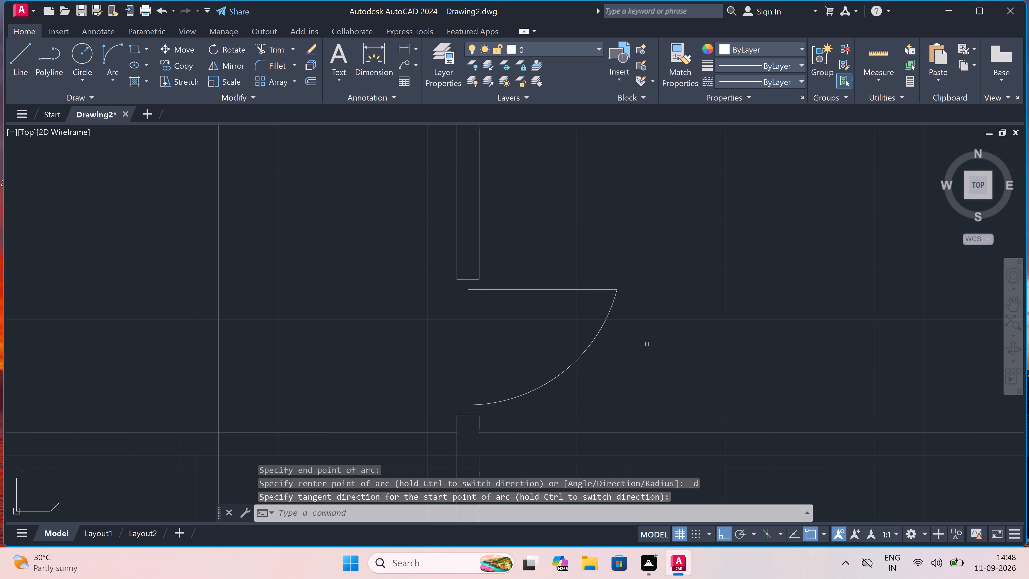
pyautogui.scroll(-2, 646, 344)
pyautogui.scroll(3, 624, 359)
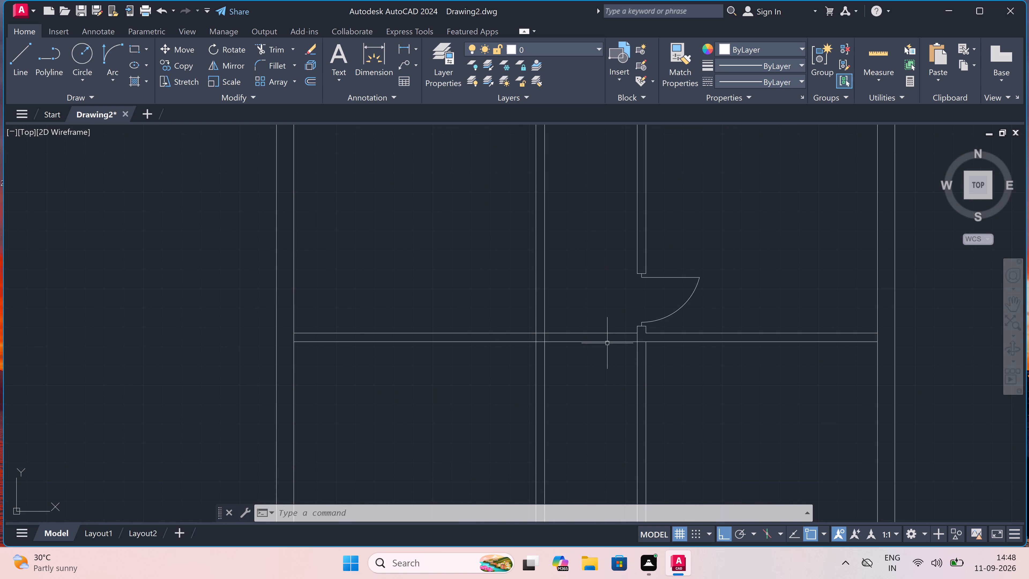
# Erase the door leaf and its swing arc at the doorway in the vertical partition above the cross partition.
pyautogui.scroll(2, 699, 296)
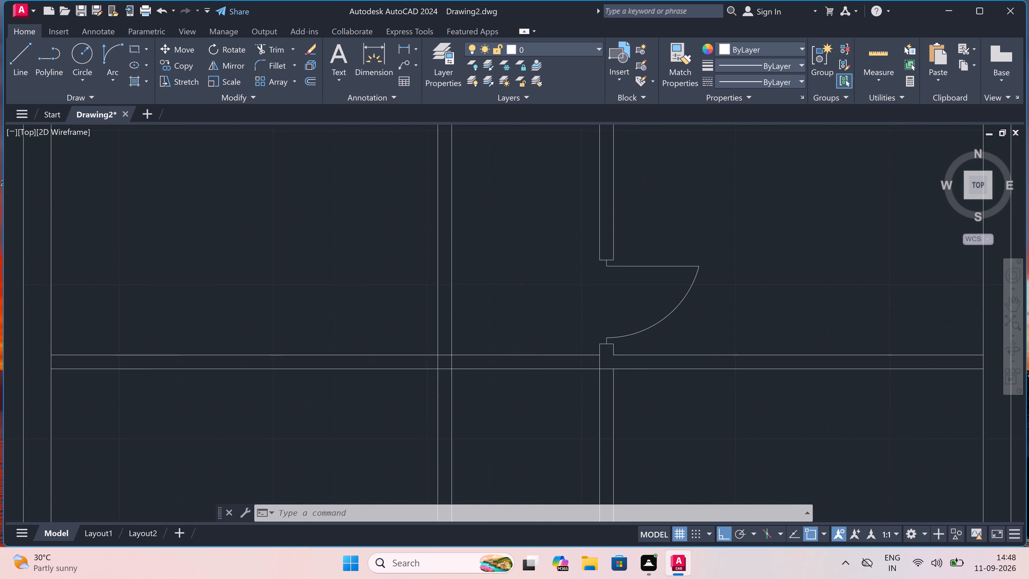
pyautogui.moveTo(697, 291); pyautogui.dragTo(681, 294)
pyautogui.click(547, 318)
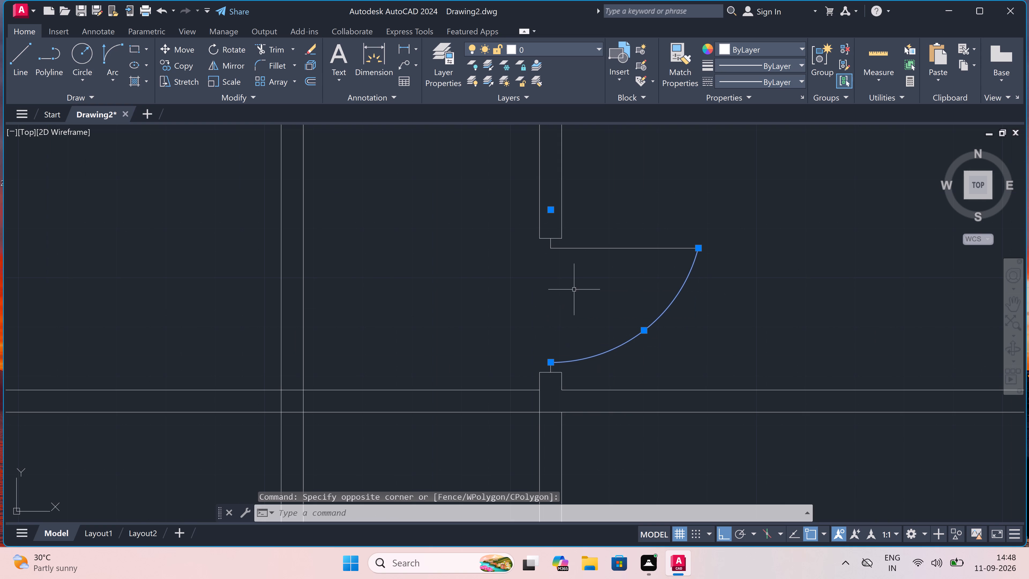
pyautogui.moveTo(631, 223); pyautogui.dragTo(626, 240)
pyautogui.doubleClick(568, 282)
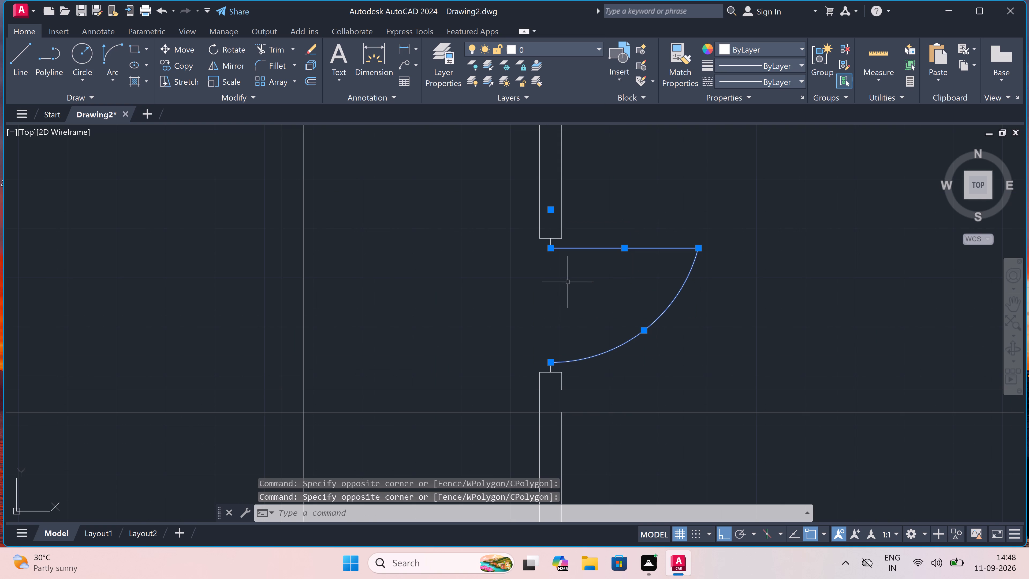
pyautogui.press('Delete')
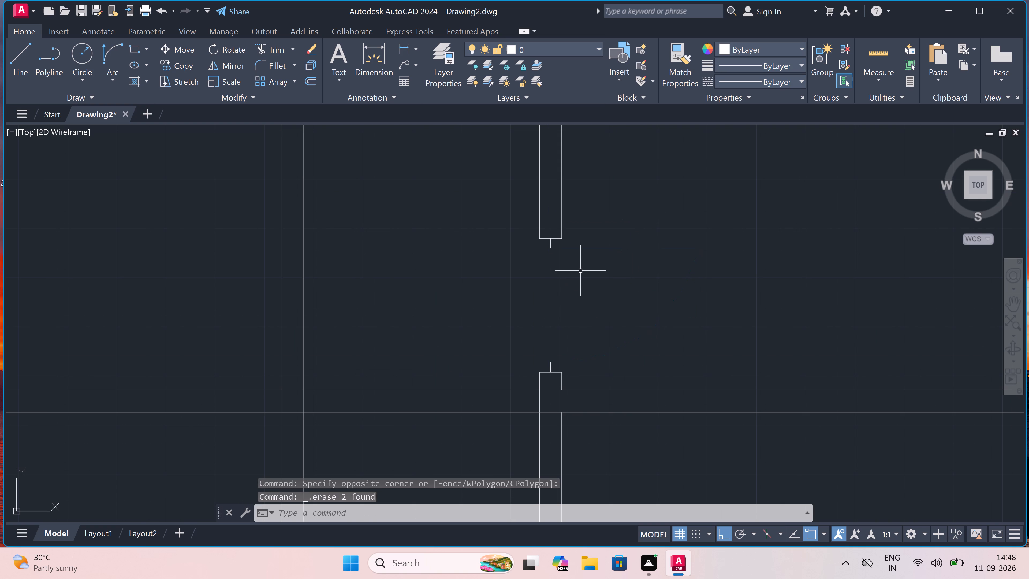
# Draw a 2.5' horizontal door leaf into the east room from the end of the lower jamb's short line.
pyautogui.write('l')
pyautogui.press('space')
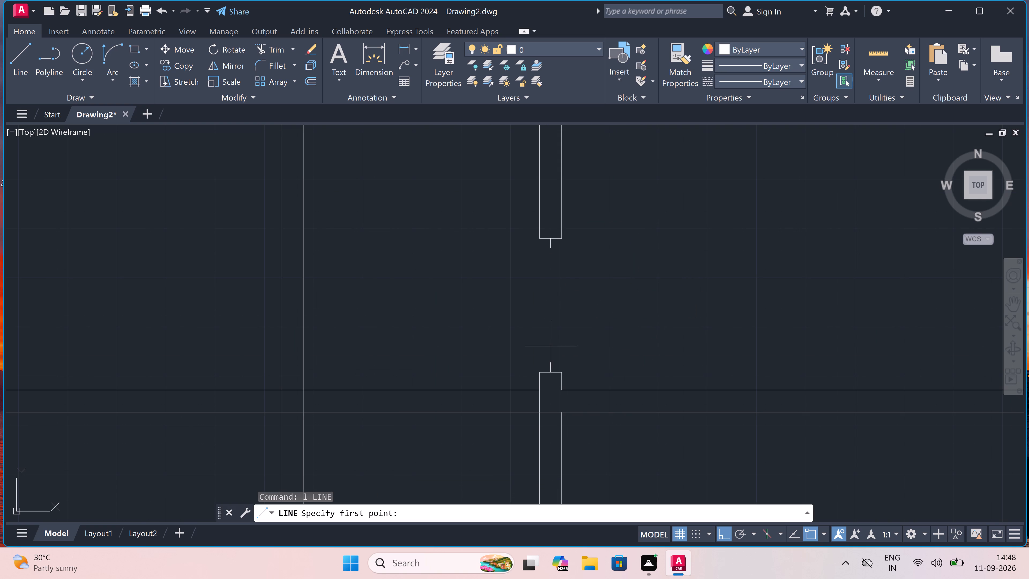
pyautogui.moveTo(552, 360); pyautogui.dragTo(562, 360)
pyautogui.moveTo(575, 358); pyautogui.dragTo(579, 358)
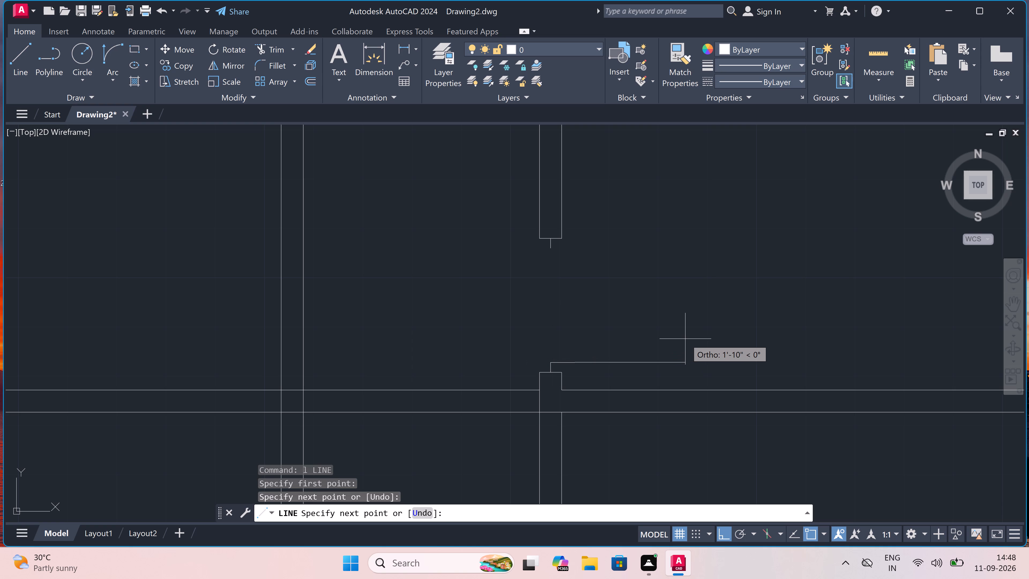
pyautogui.write("2.5'")
pyautogui.press('space')
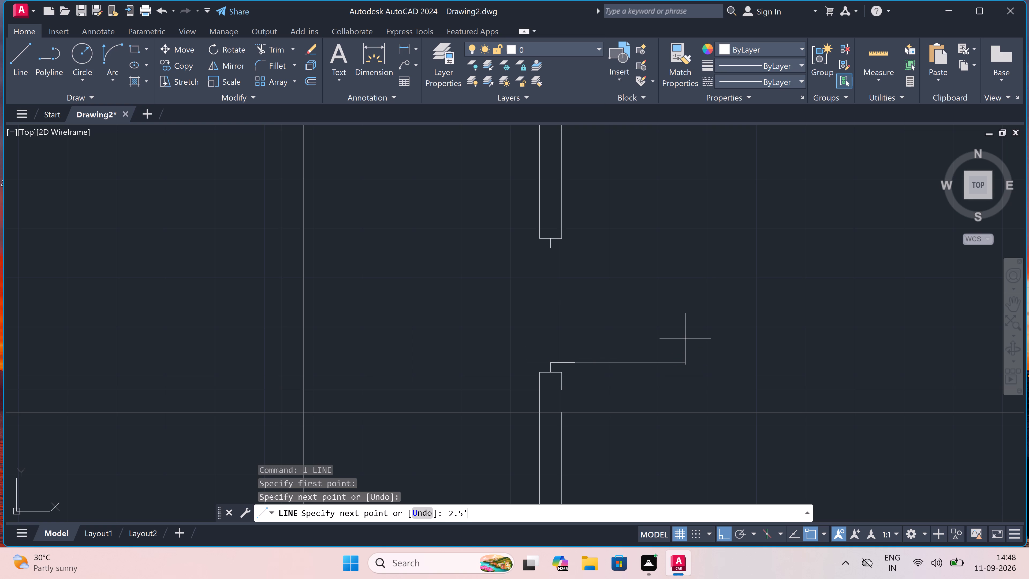
pyautogui.press('Escape')
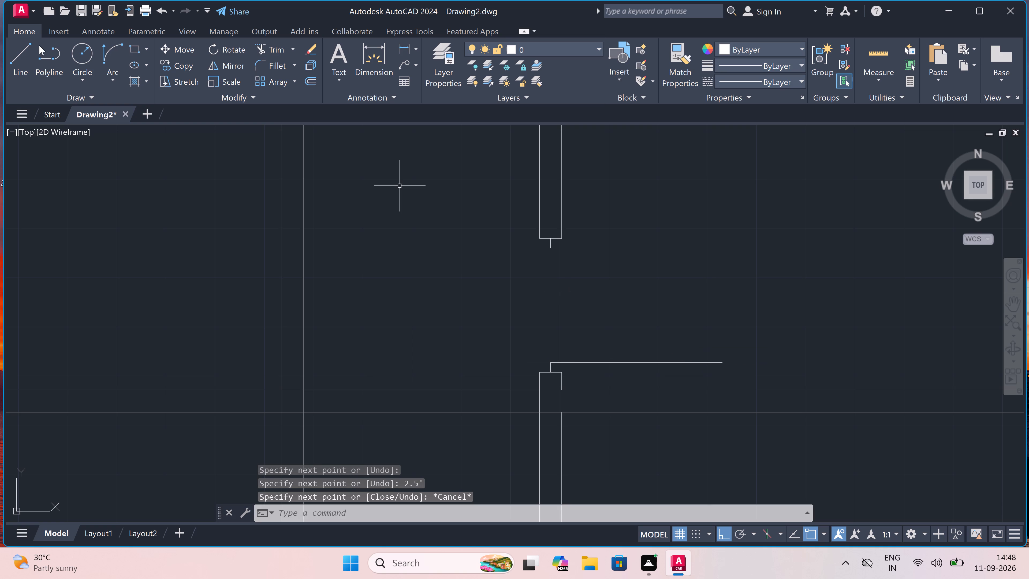
# Draw the door swing arc from the end of the upper jamb's short line to the leaf's free end, starting horizontally.
pyautogui.click(117, 48)
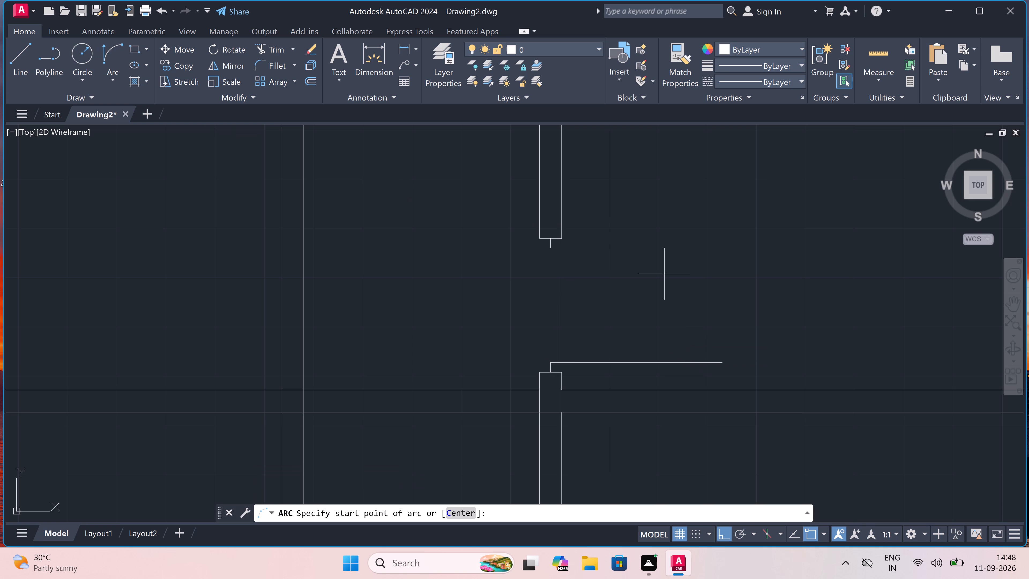
pyautogui.click(548, 250)
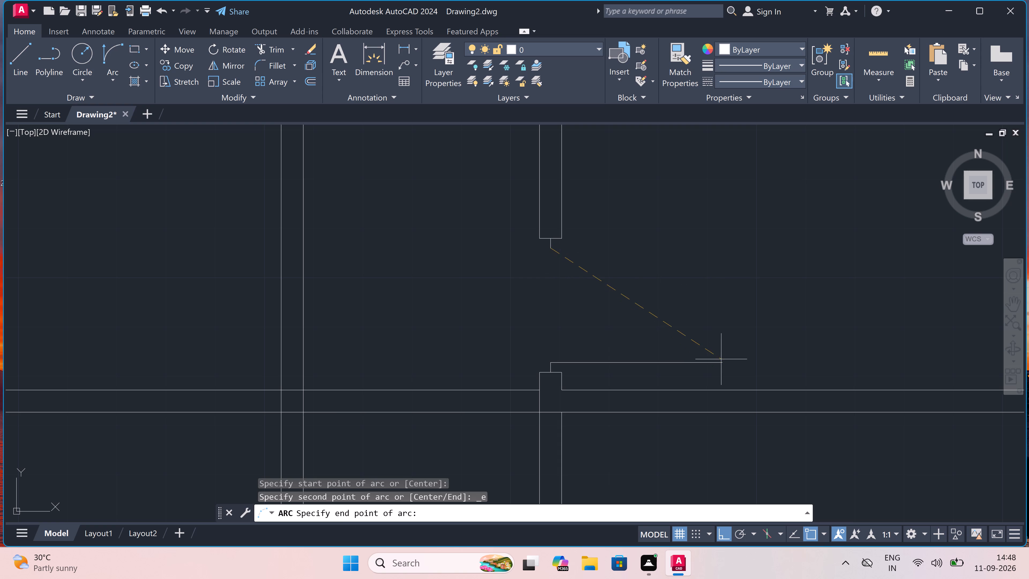
pyautogui.click(723, 360)
pyautogui.click(743, 300)
# Draw a 4' window in the east outer wall of this room, with a jamb line at each end and a centre line.
pyautogui.scroll(-6, 742, 300)
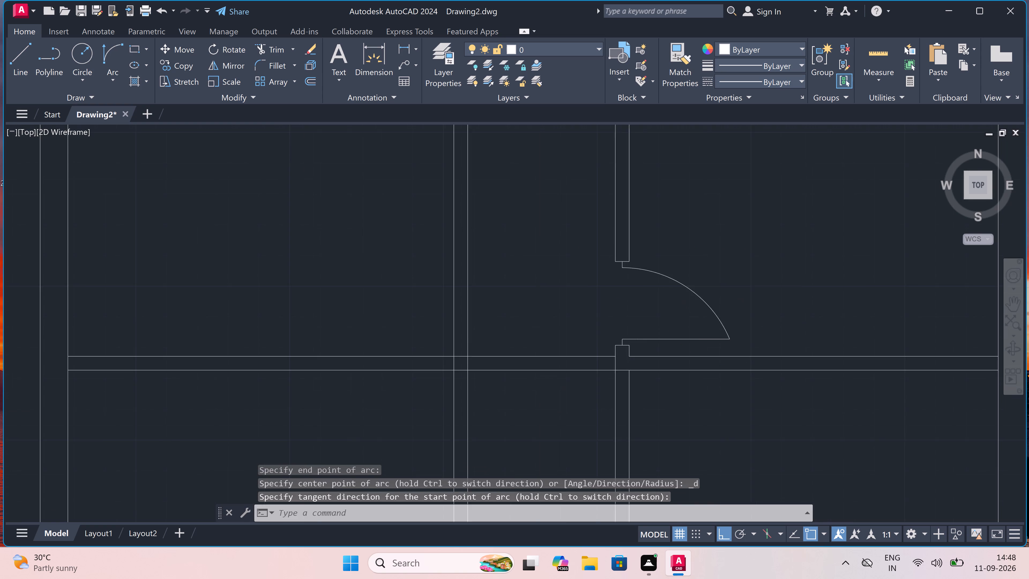
pyautogui.scroll(-2, 742, 300)
pyautogui.scroll(7, 751, 296)
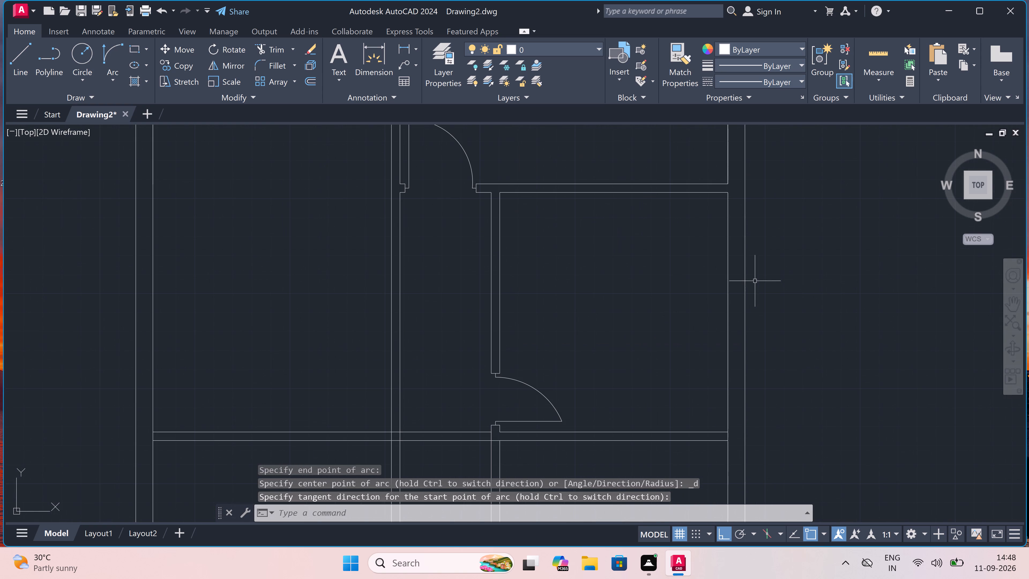
pyautogui.write('l')
pyautogui.press('space')
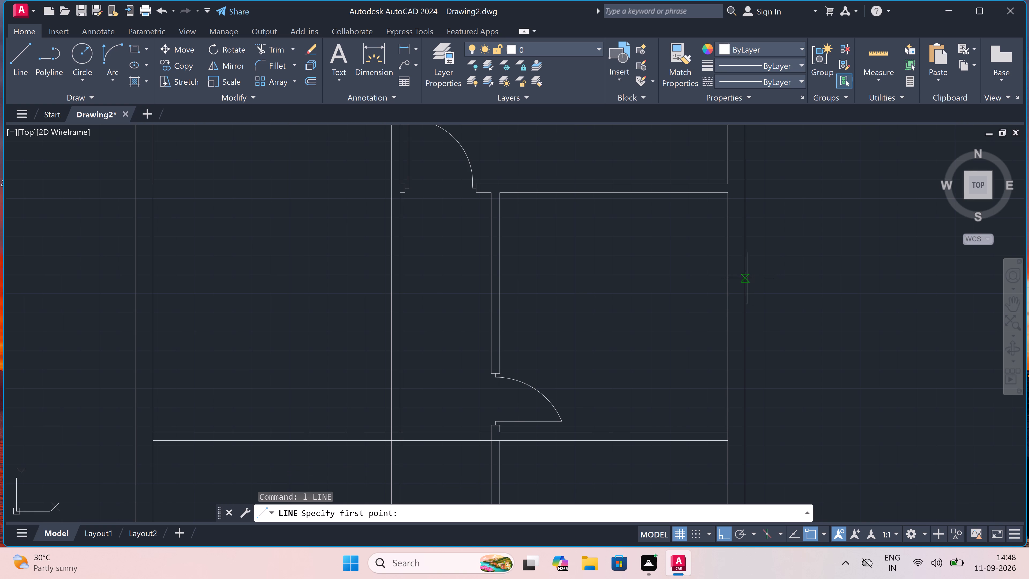
pyautogui.click(727, 248)
pyautogui.click(748, 246)
pyautogui.moveTo(740, 246); pyautogui.dragTo(743, 253)
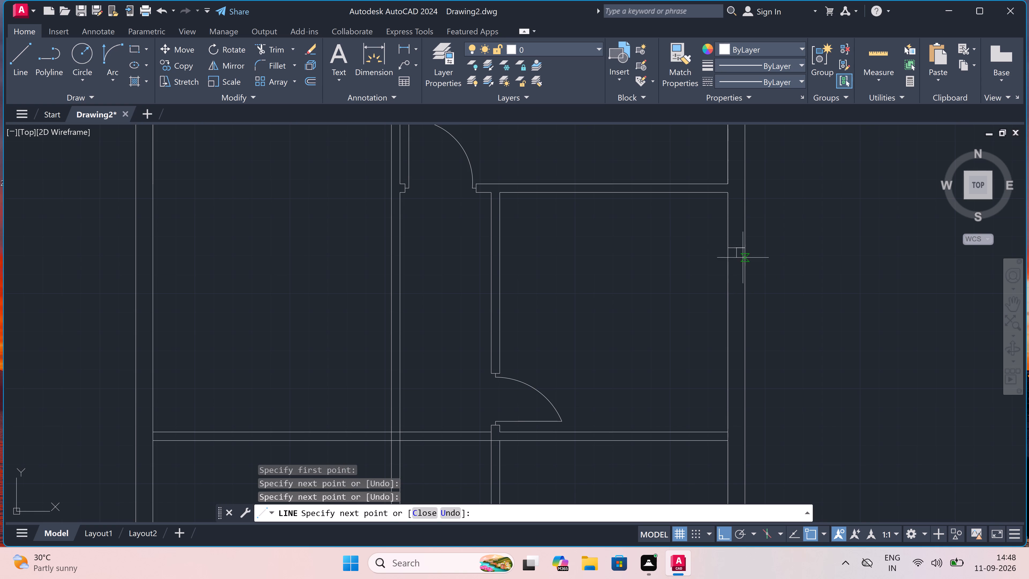
pyautogui.write("4'")
pyautogui.press('space')
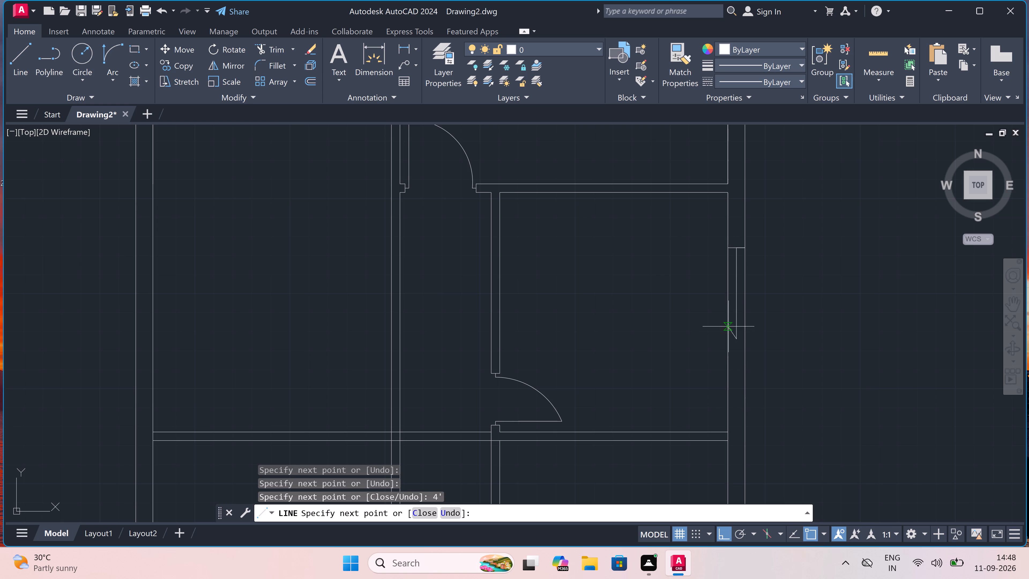
pyautogui.click(732, 337)
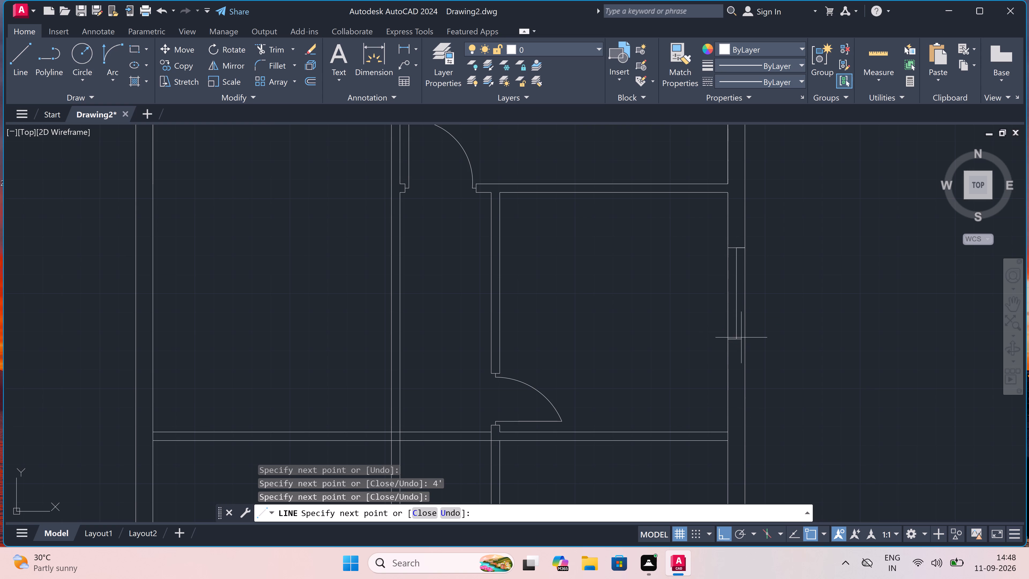
pyautogui.click(748, 339)
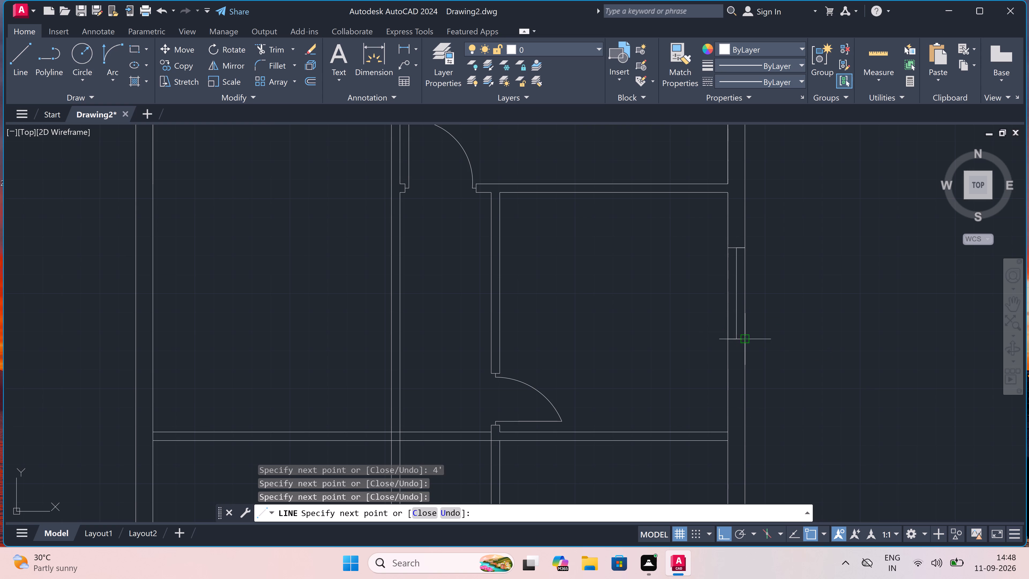
pyautogui.press('Escape')
# Trim away the door's vertical partition below the cross partition, and the cross partition's stretch across the passage.
pyautogui.scroll(-6, 715, 317)
pyautogui.scroll(3, 706, 366)
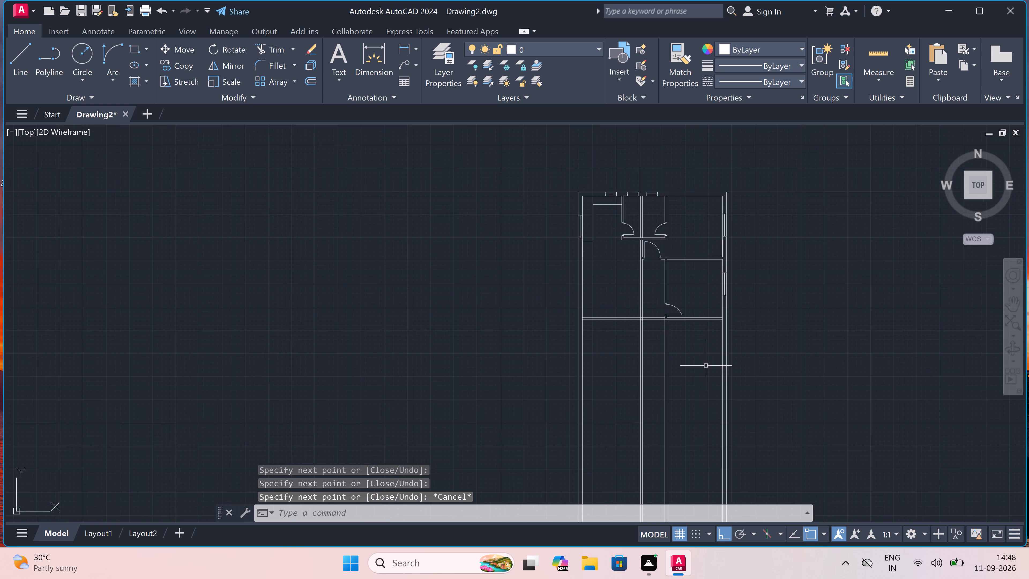
pyautogui.scroll(-3, 692, 339)
pyautogui.scroll(3, 678, 319)
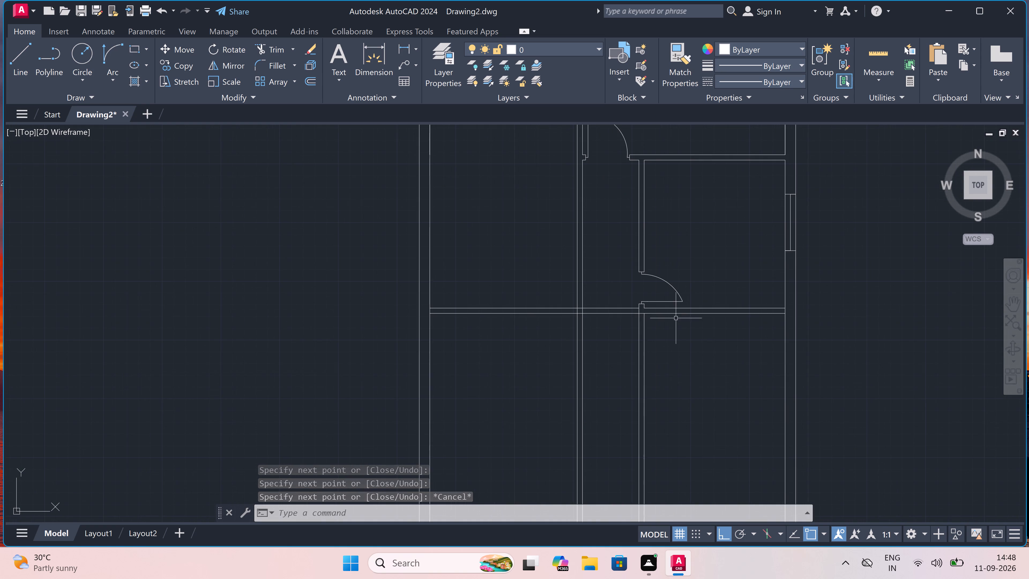
pyautogui.press('t')
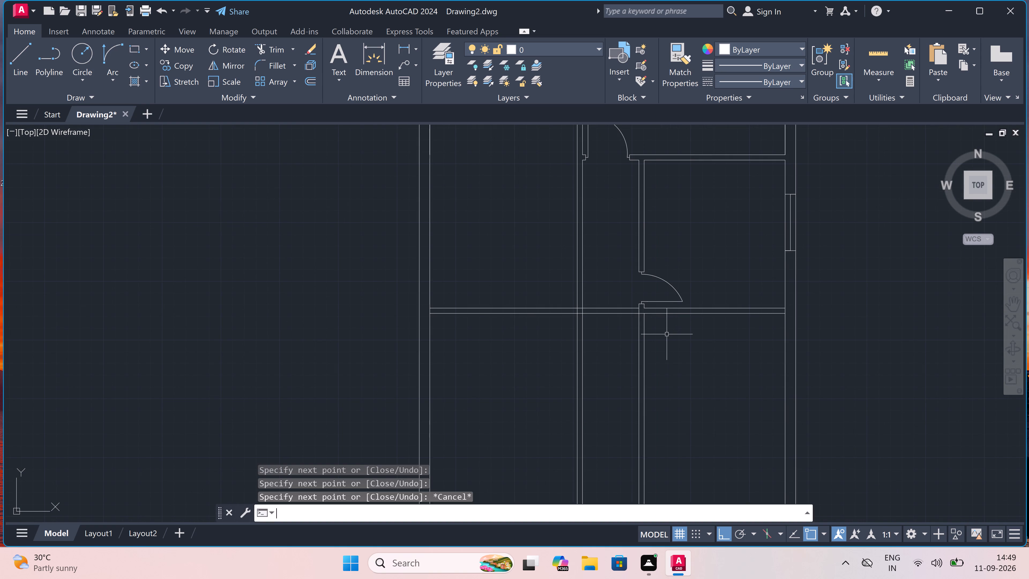
pyautogui.press('r')
pyautogui.press('space')
pyautogui.moveTo(664, 340); pyautogui.dragTo(660, 342)
pyautogui.click(616, 343)
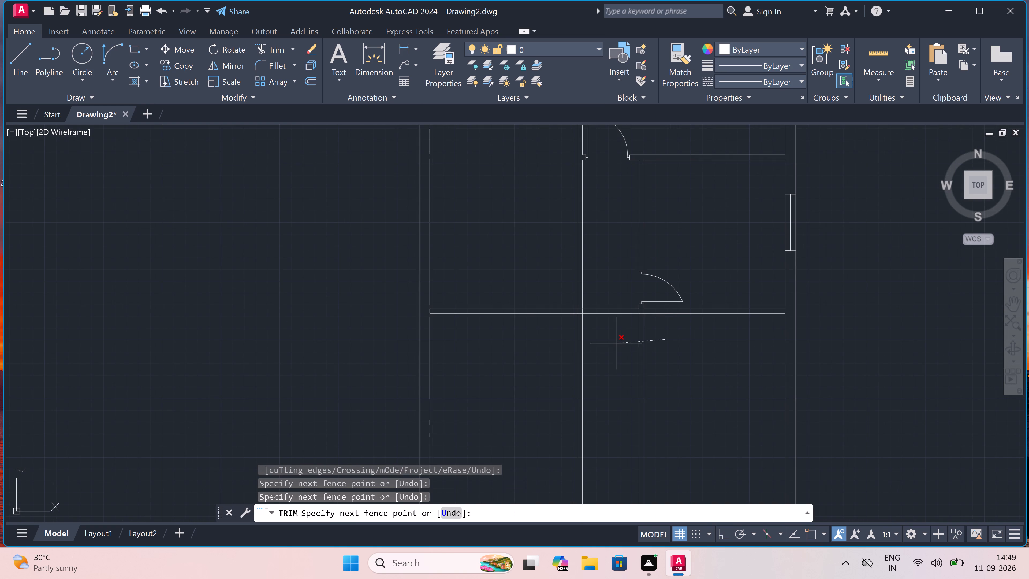
pyautogui.click(616, 343)
pyautogui.click(607, 292)
pyautogui.press('Escape')
# Trim away the cross partition through the west room and its leftover line pieces inside the central vertical partition.
pyautogui.scroll(-2, 607, 292)
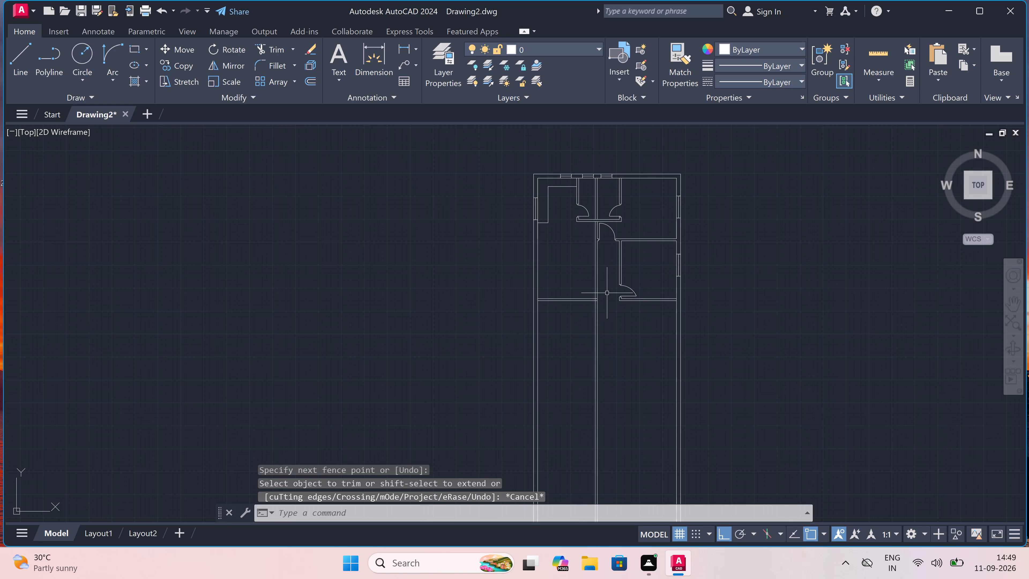
pyautogui.scroll(3, 643, 313)
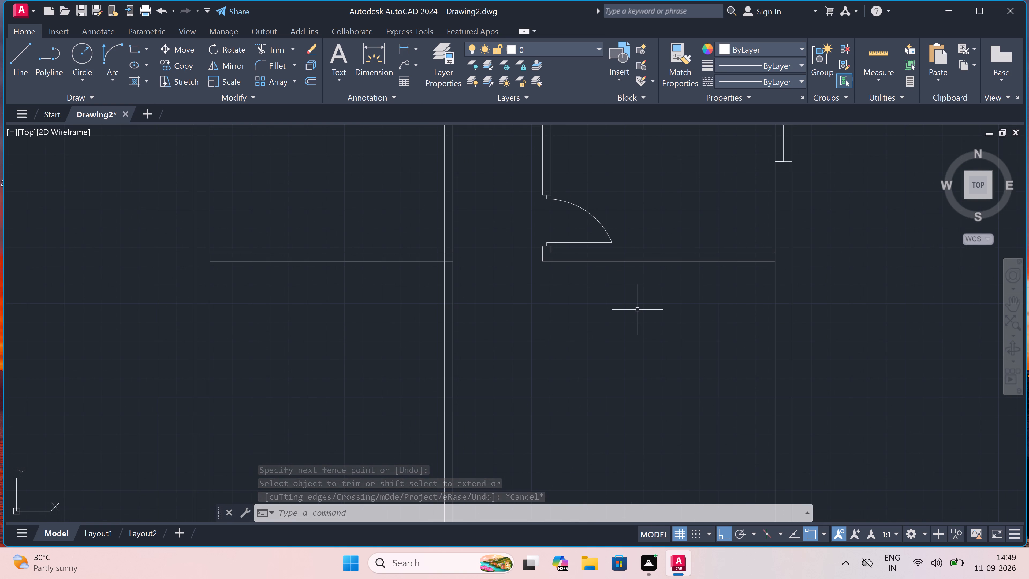
pyautogui.press('Escape')
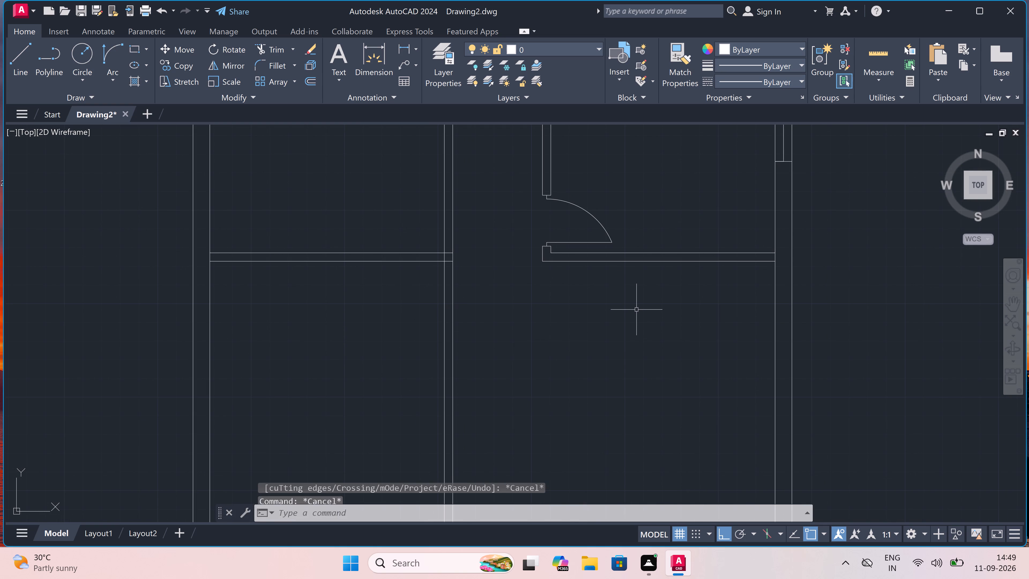
pyautogui.write('tr')
pyautogui.press('space')
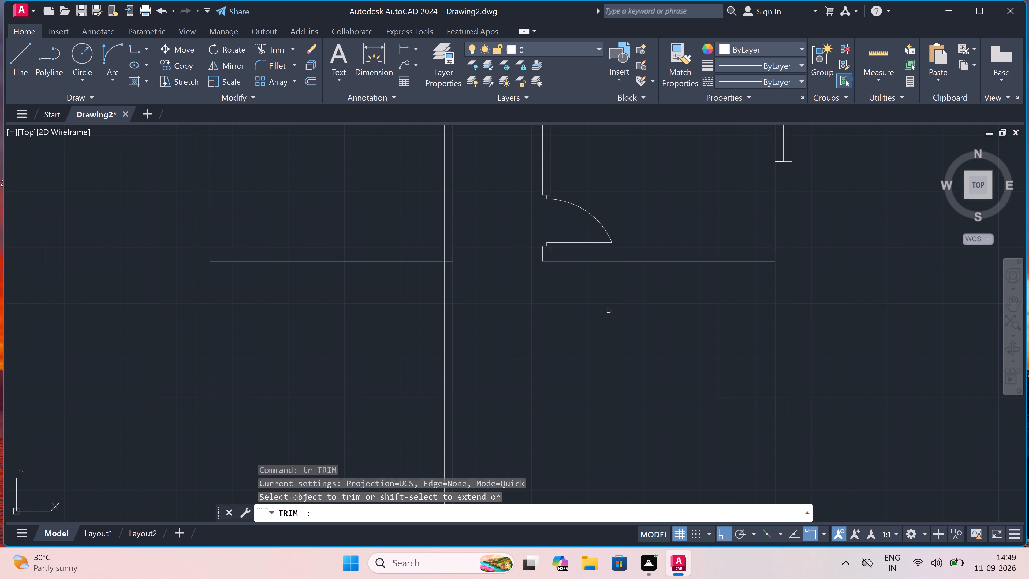
pyautogui.click(381, 279)
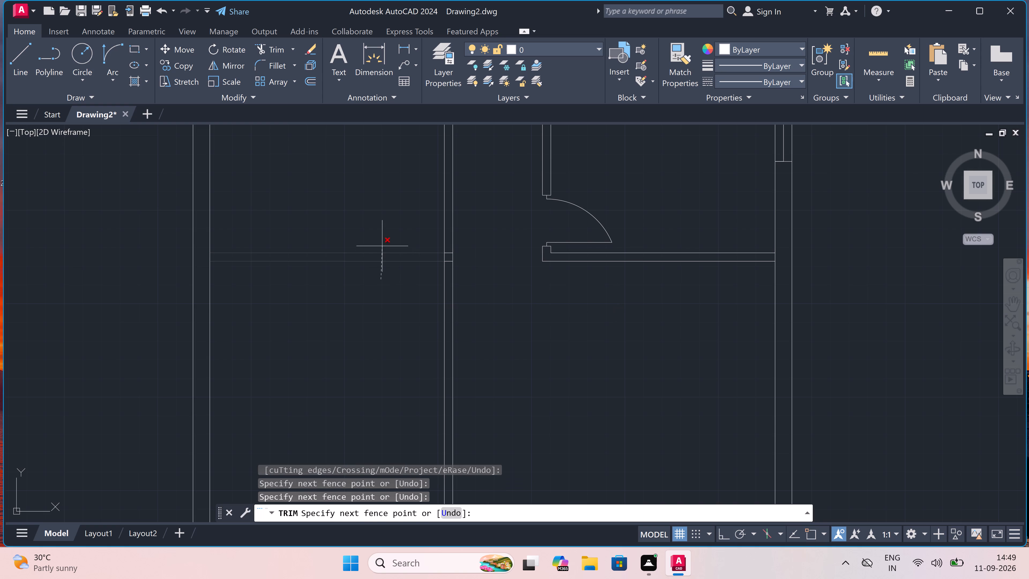
pyautogui.click(377, 220)
pyautogui.scroll(3, 459, 257)
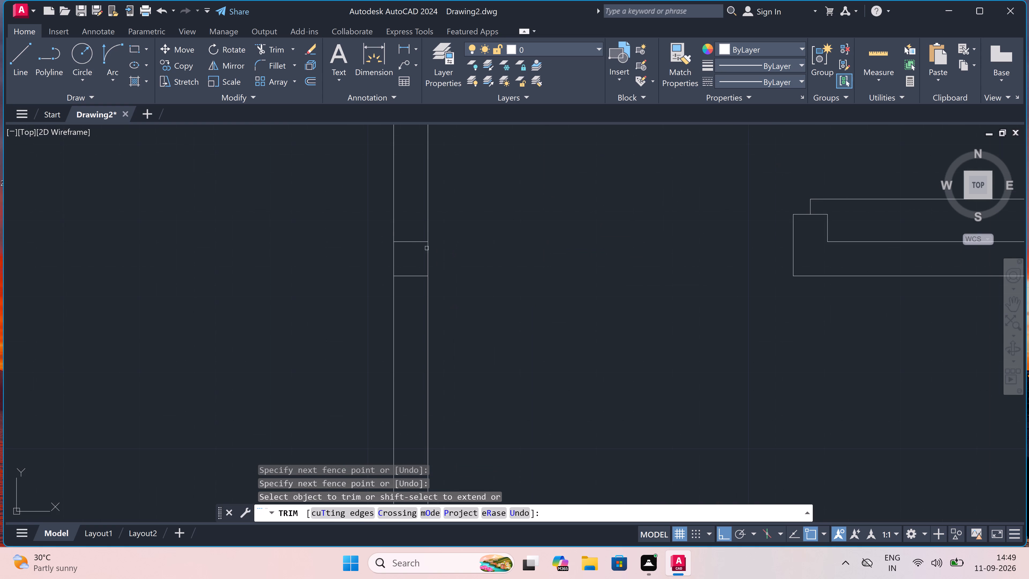
pyautogui.moveTo(405, 229); pyautogui.dragTo(405, 233)
pyautogui.moveTo(404, 241); pyautogui.dragTo(404, 245)
pyautogui.moveTo(403, 314); pyautogui.dragTo(403, 310)
pyautogui.click(403, 219)
pyautogui.press('Escape')
# Offset the lower line of the small east room's bottom partition 4' to the south.
pyautogui.scroll(-5, 403, 219)
pyautogui.scroll(-4, 436, 238)
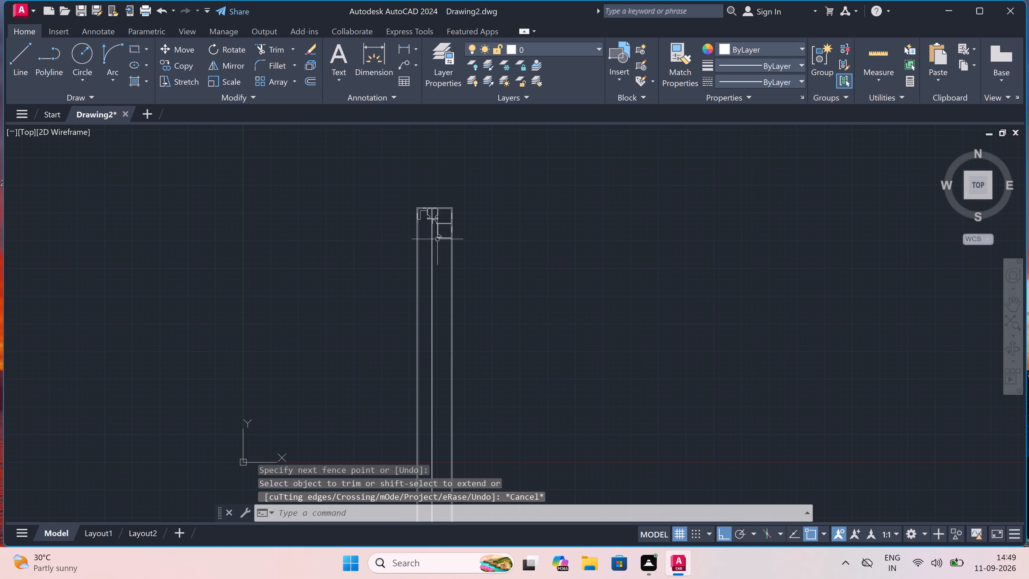
pyautogui.scroll(4, 436, 230)
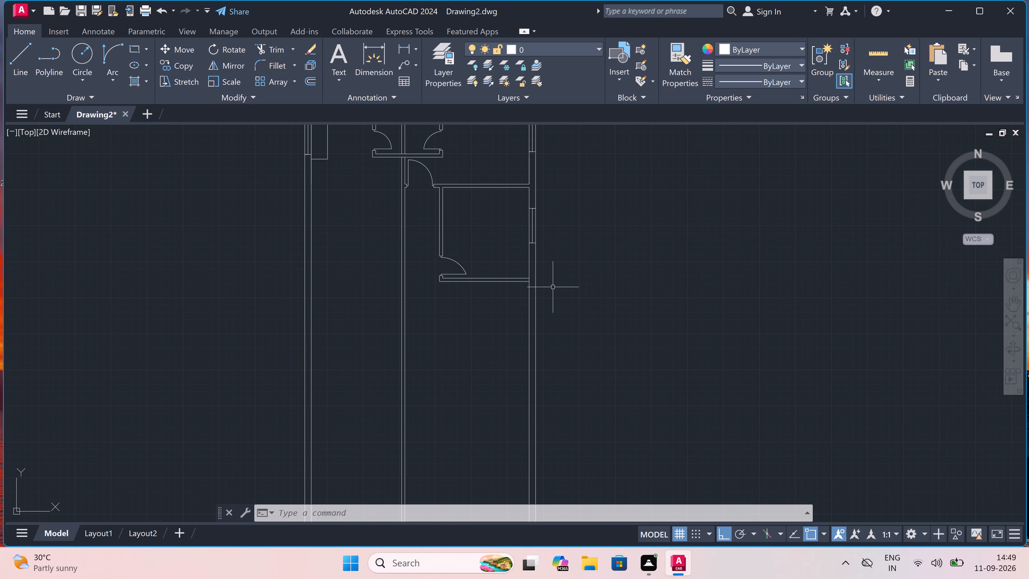
pyautogui.write('o')
pyautogui.press('space')
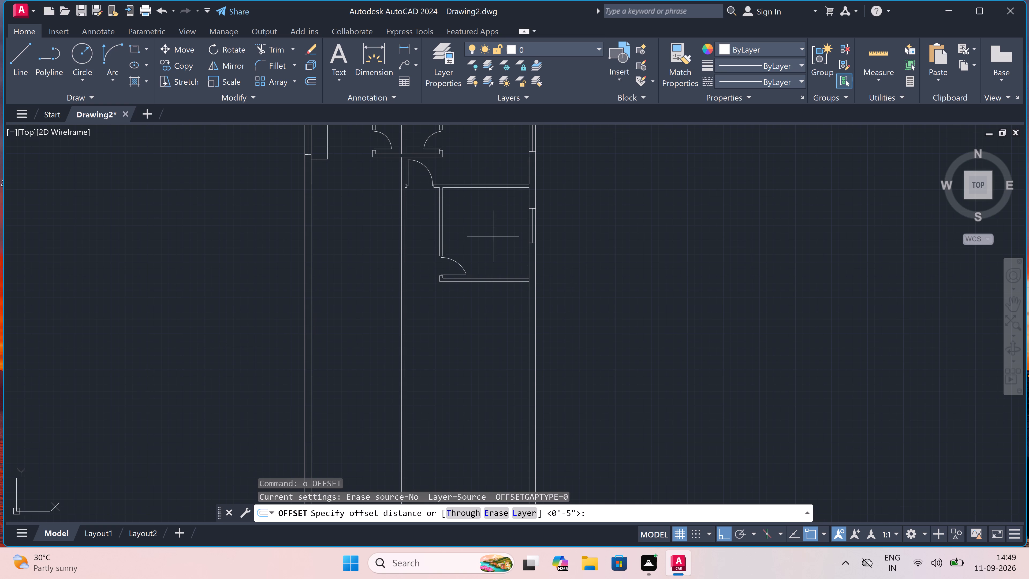
pyautogui.scroll(1, 426, 299)
pyautogui.scroll(2, 567, 277)
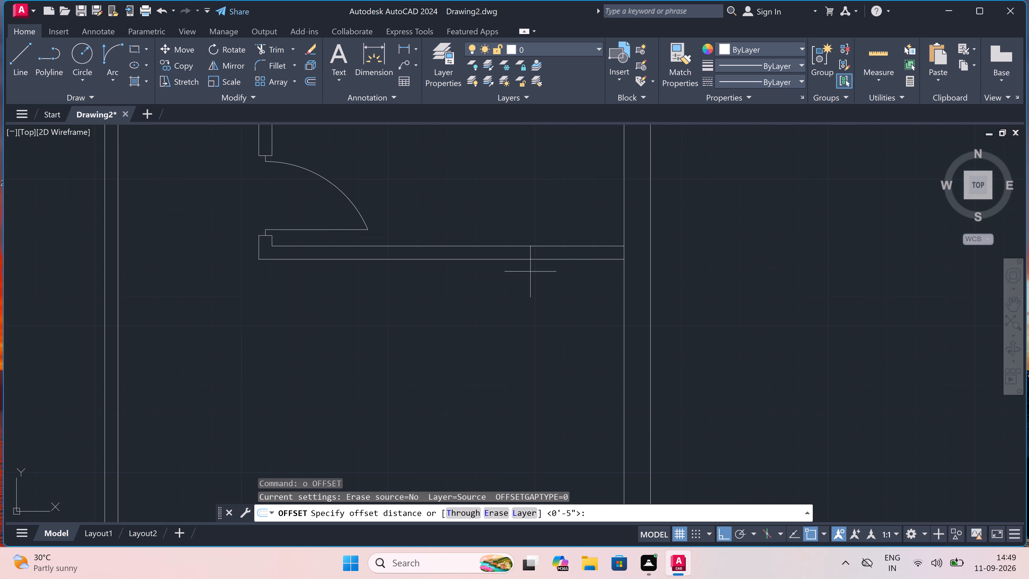
pyautogui.click(504, 261)
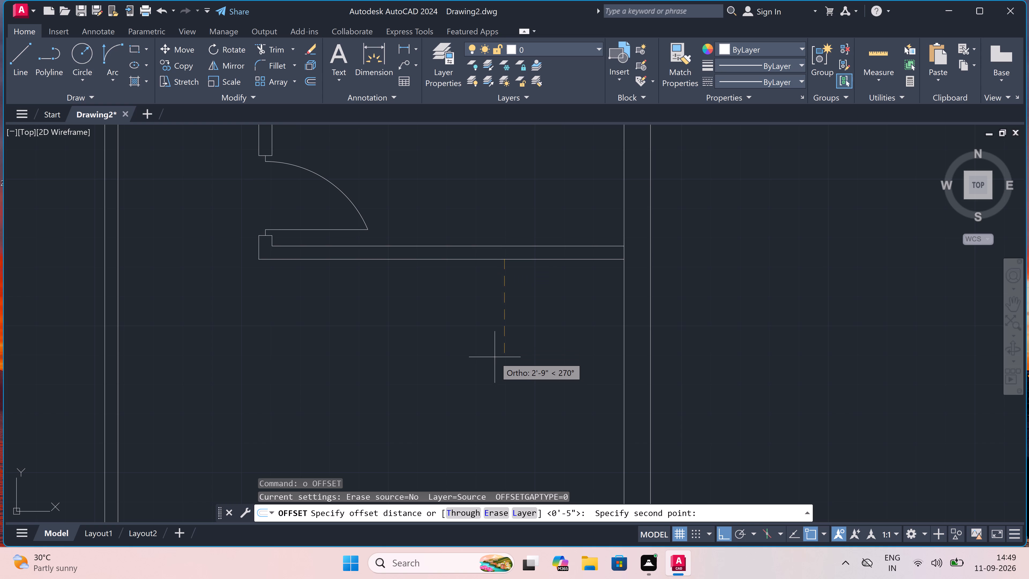
pyautogui.write("4'")
pyautogui.press('space')
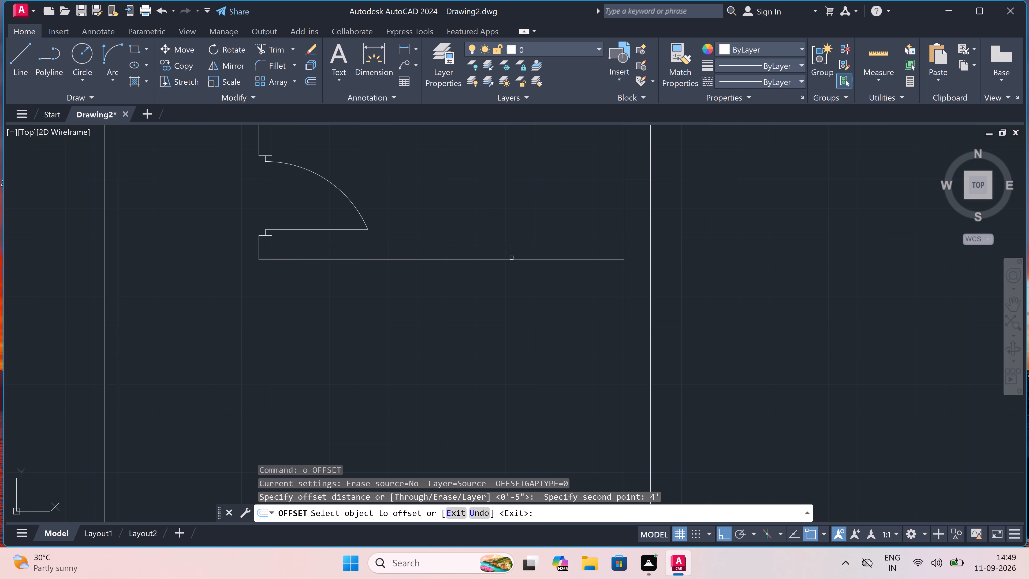
pyautogui.moveTo(512, 258); pyautogui.dragTo(511, 265)
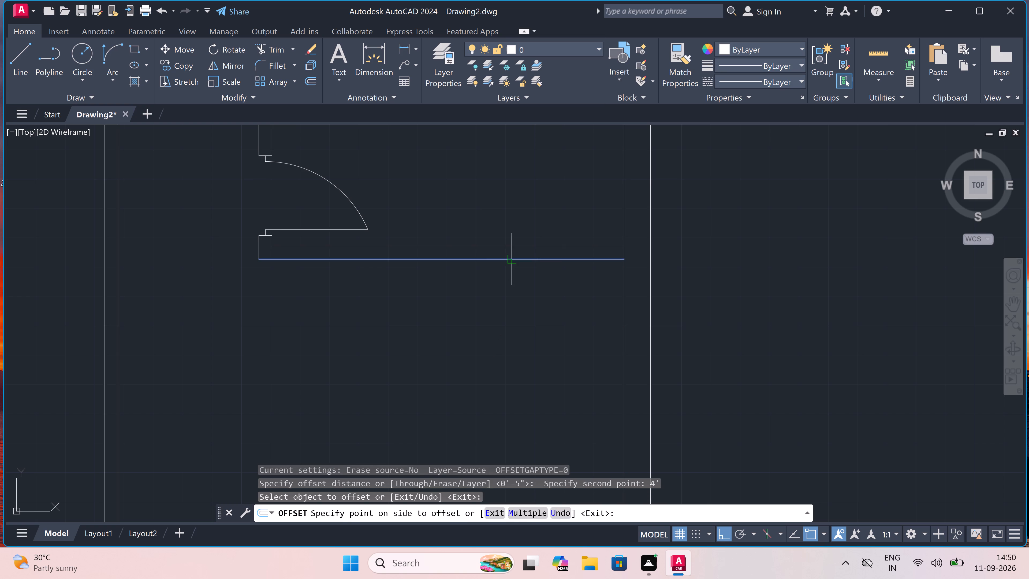
pyautogui.click(507, 288)
pyautogui.press('Escape')
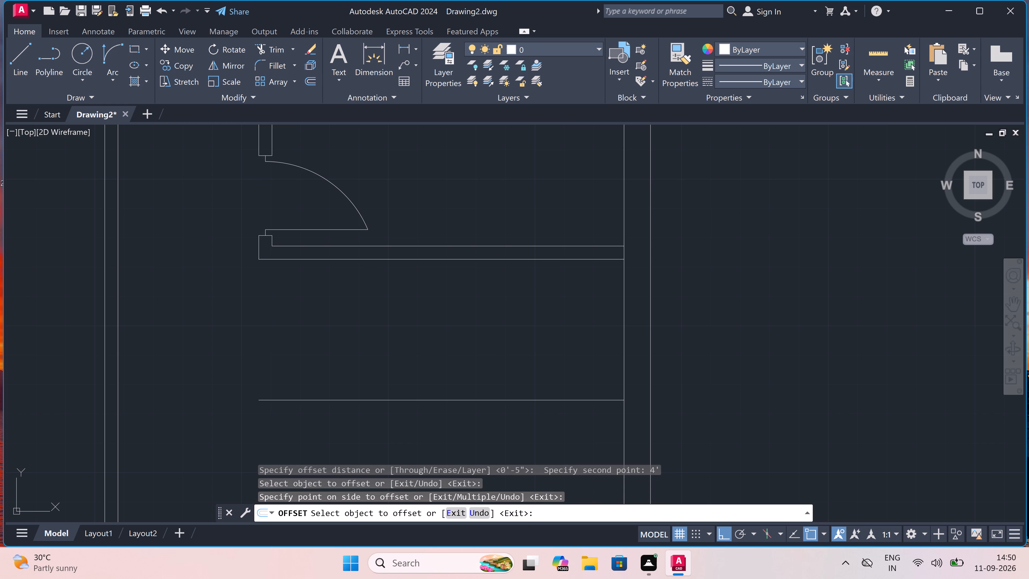
# Offset the new horizontal line 4.5" to the south as the partition's second face.
pyautogui.write('o')
pyautogui.press('space')
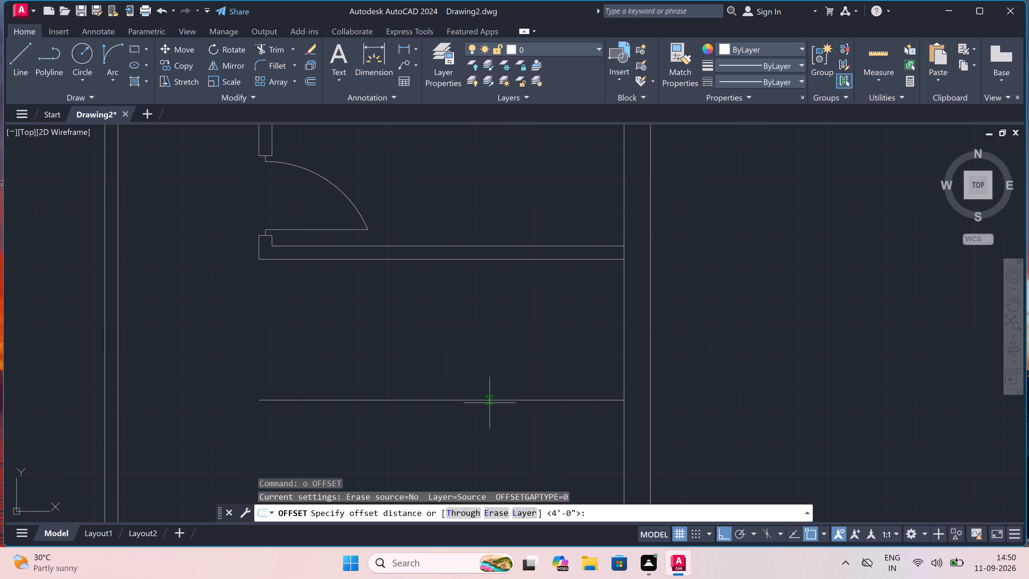
pyautogui.moveTo(489, 400); pyautogui.dragTo(488, 418)
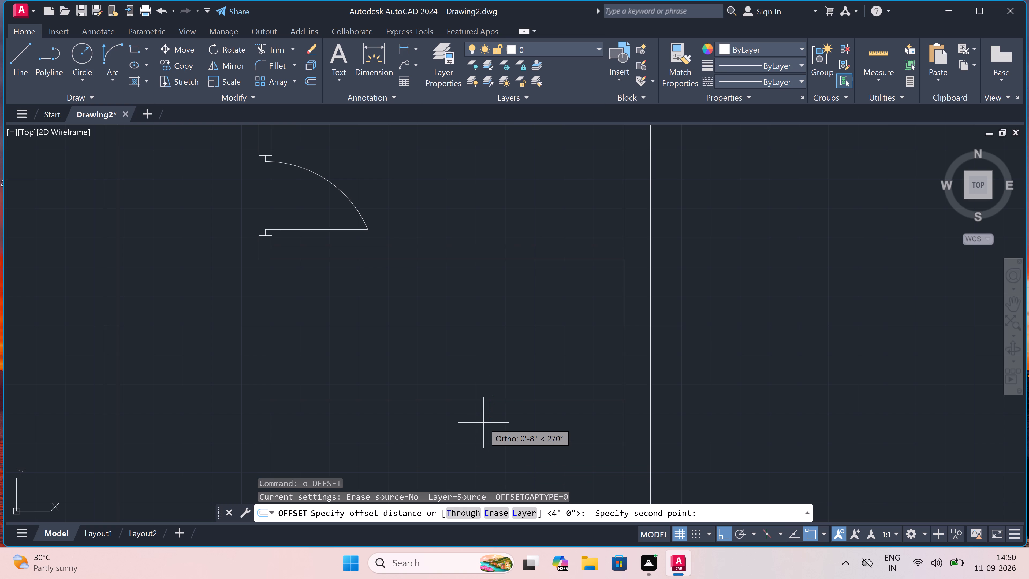
pyautogui.write('4.5"')
pyautogui.press('space')
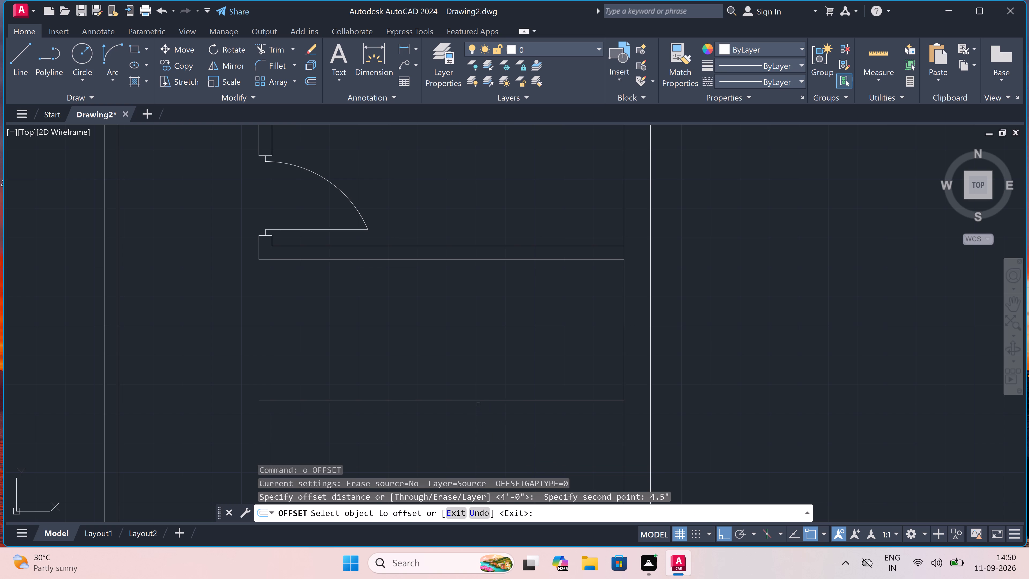
pyautogui.click(476, 401)
pyautogui.click(475, 408)
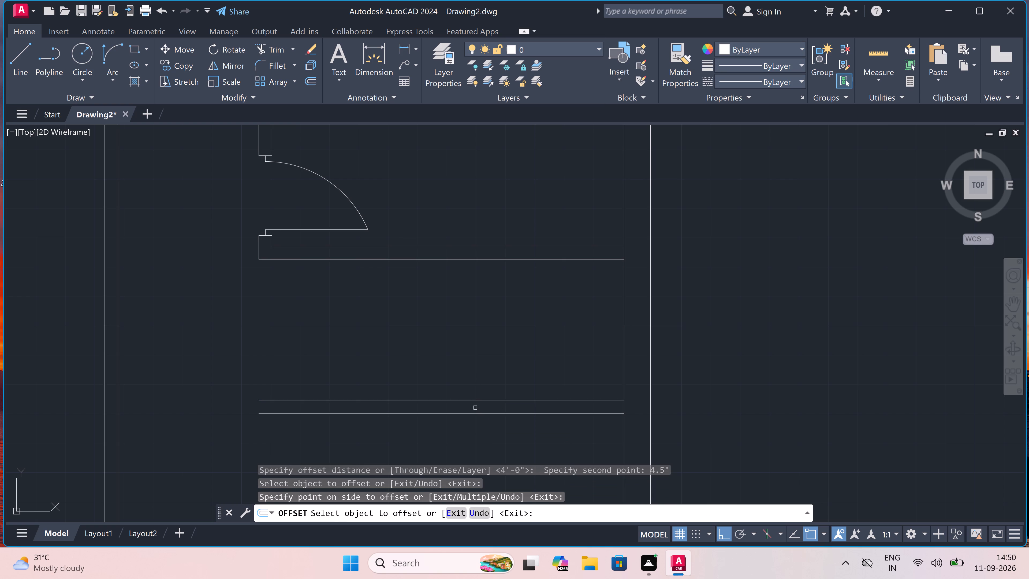
pyautogui.press('Escape')
# Offset the east outer wall's inner face 6'3" to the west, crossing both horizontal partitions.
pyautogui.press('o')
pyautogui.press('space')
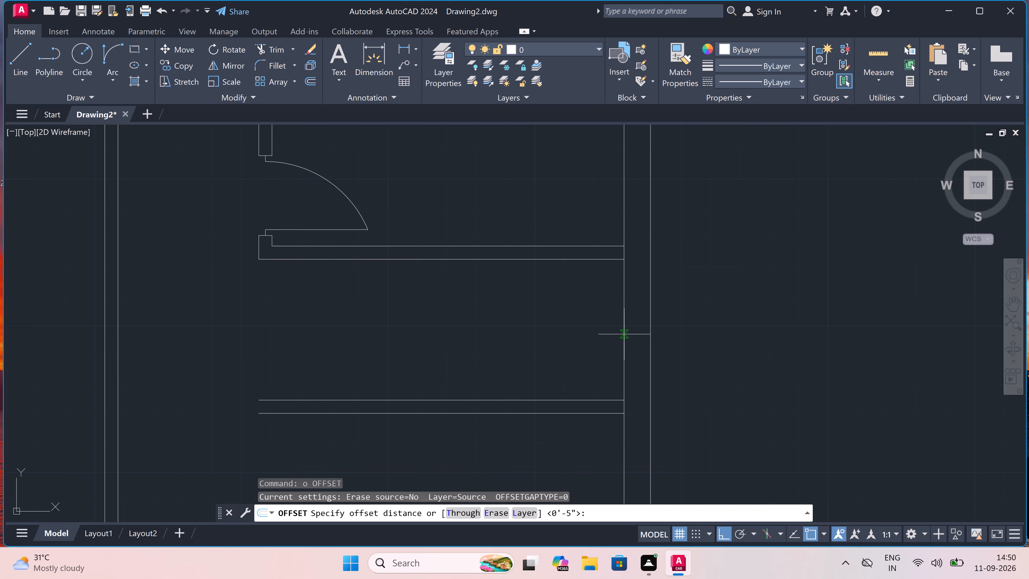
pyautogui.moveTo(624, 334); pyautogui.dragTo(616, 334)
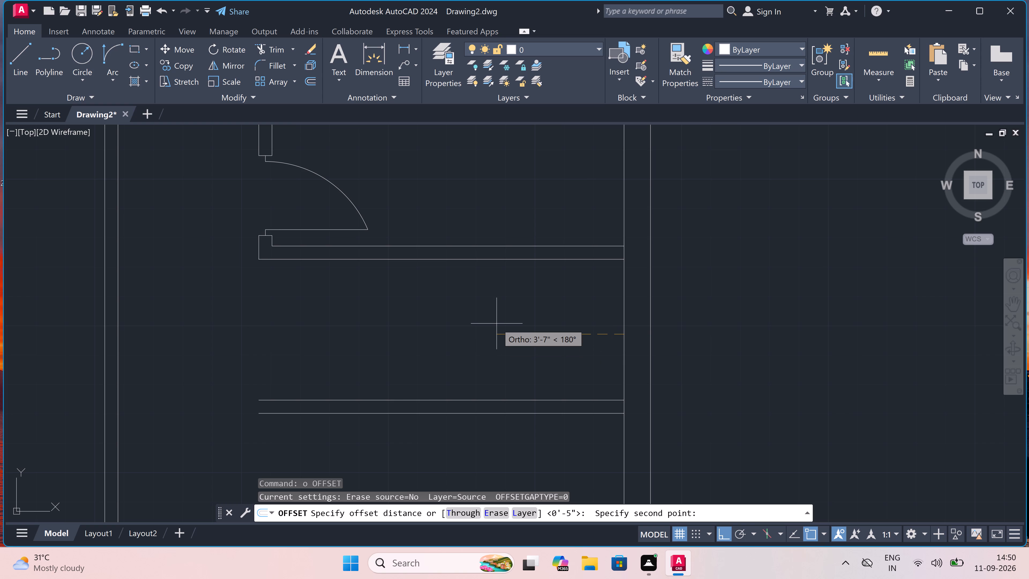
pyautogui.write("6'")
pyautogui.write('3"')
pyautogui.press('space')
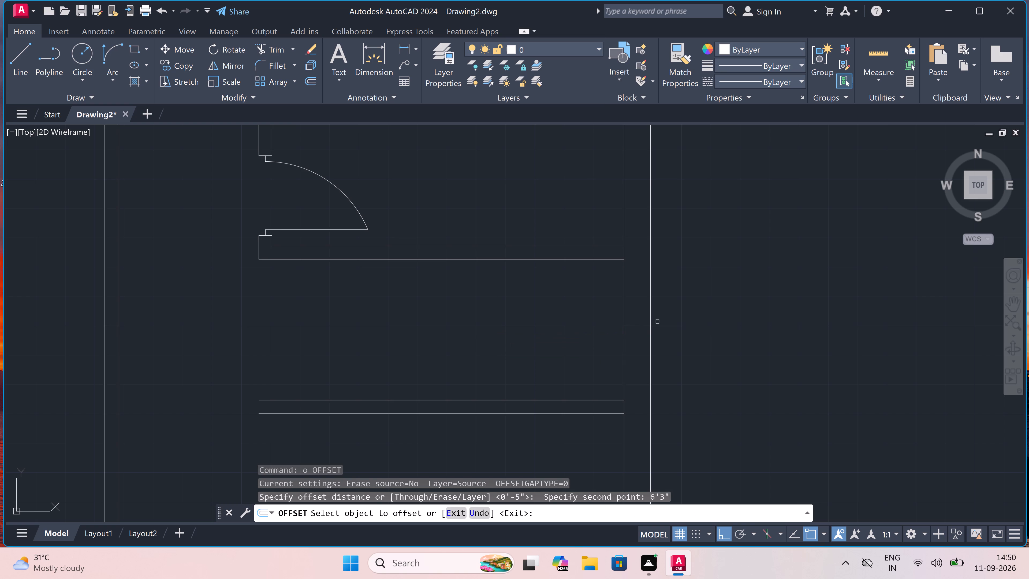
pyautogui.click(624, 324)
pyautogui.click(622, 324)
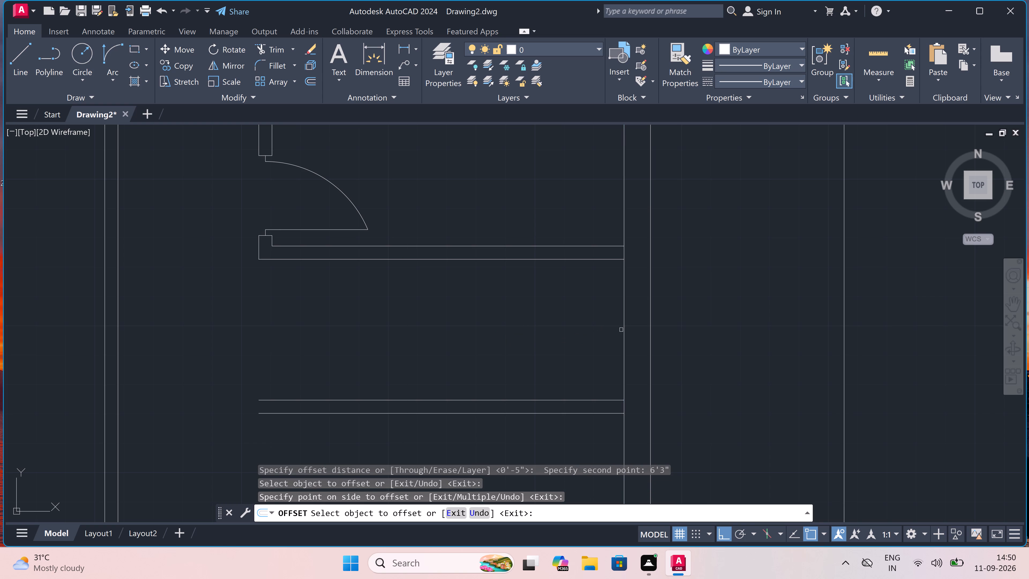
pyautogui.moveTo(624, 330); pyautogui.dragTo(586, 332)
pyautogui.click(482, 336)
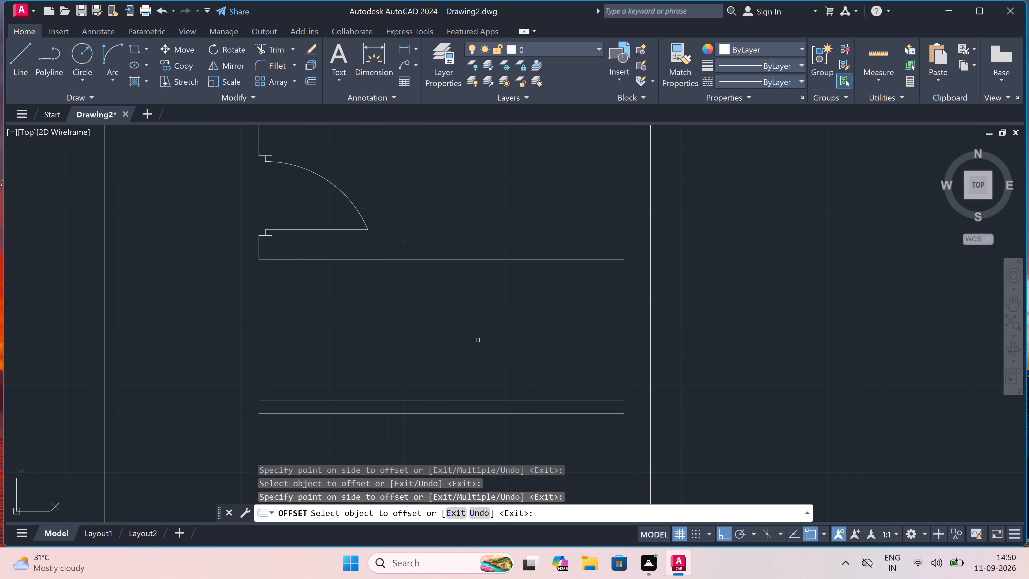
pyautogui.scroll(1, 439, 326)
pyautogui.press('Escape')
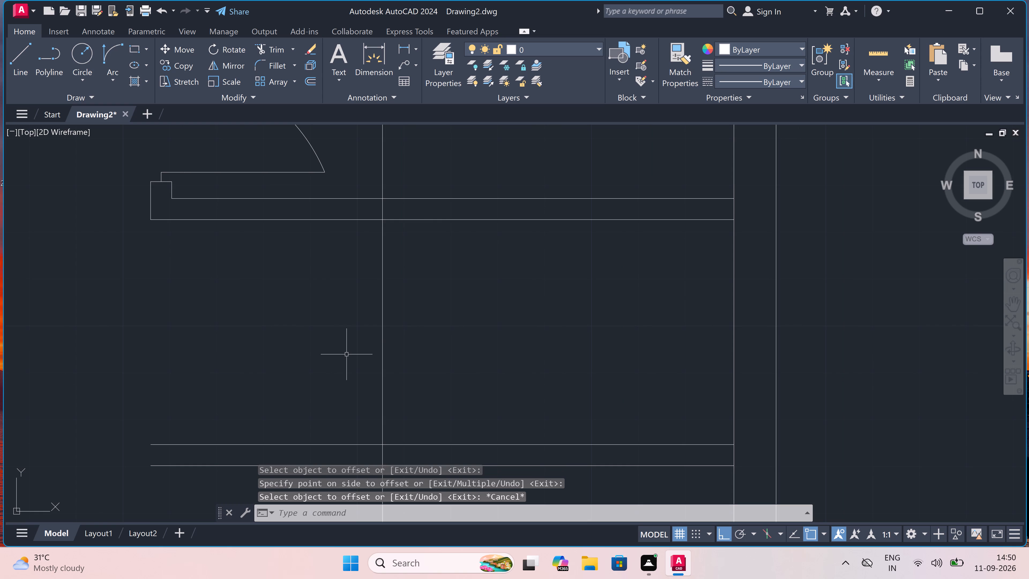
# Trim the new vertical line out of the thickness of the upper and lower horizontal partitions.
pyautogui.press('t')
pyautogui.write('r')
pyautogui.press('space')
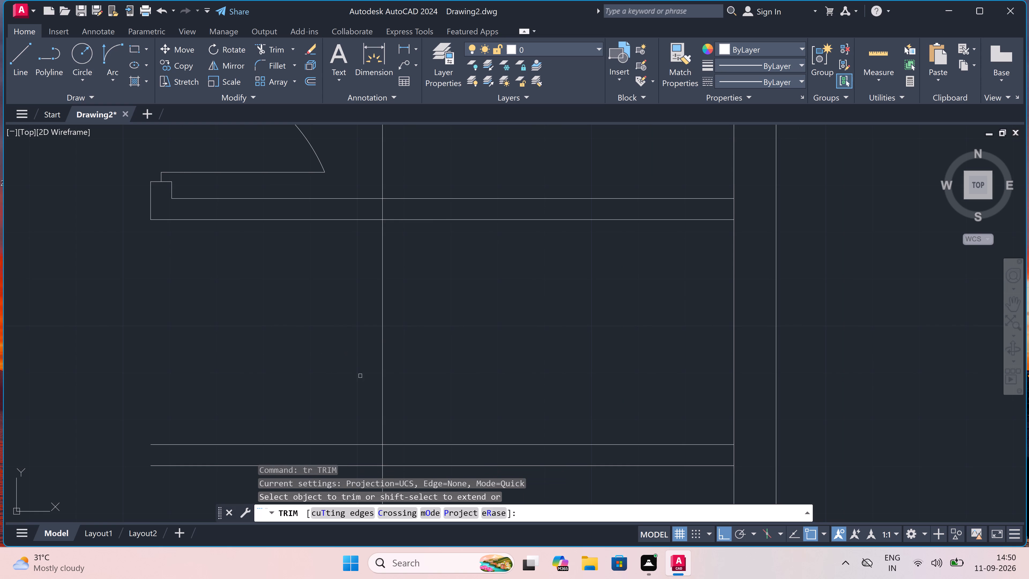
pyautogui.click(375, 450)
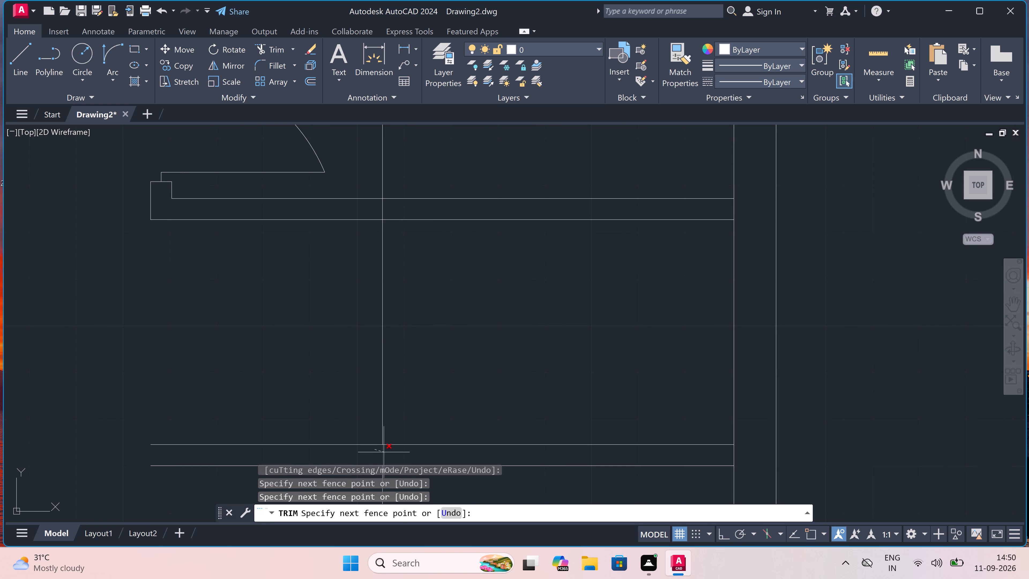
pyautogui.click(384, 453)
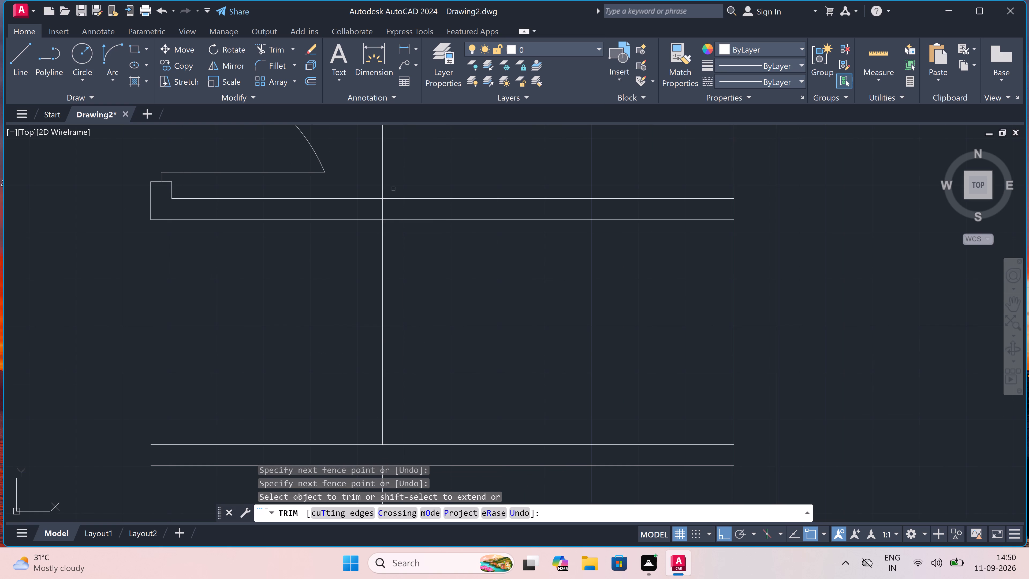
pyautogui.click(391, 205)
pyautogui.click(374, 208)
pyautogui.press('Escape')
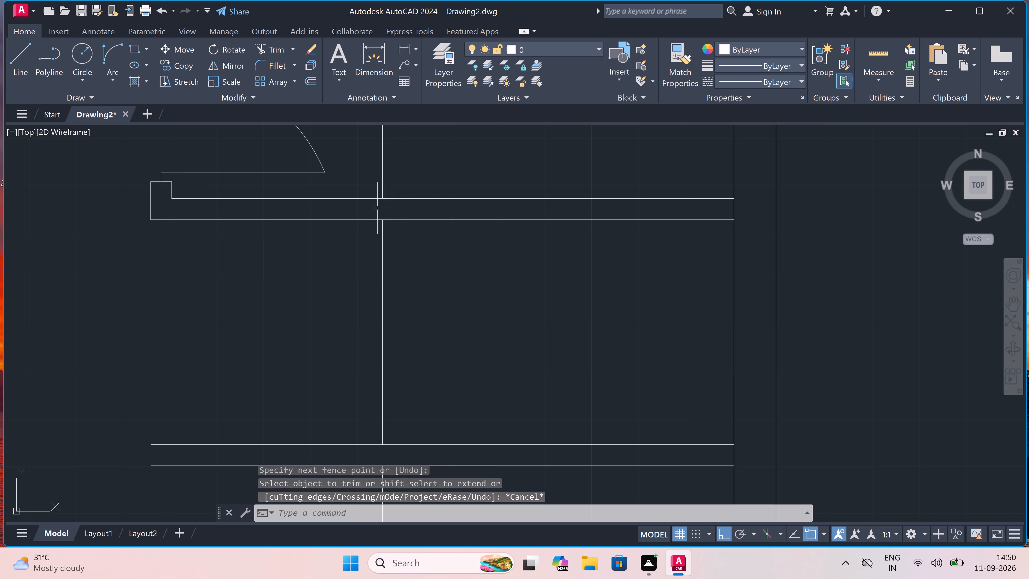
# Erase the vertical line's pieces above and below the 4' space and the stray offset line outside the east wall.
pyautogui.click(430, 177)
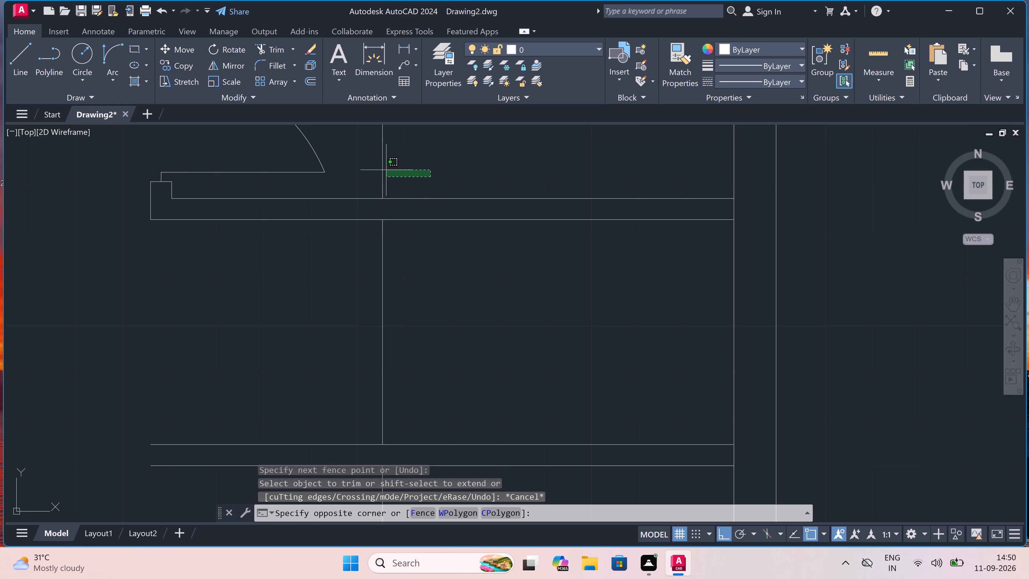
pyautogui.click(363, 167)
pyautogui.scroll(-3, 364, 168)
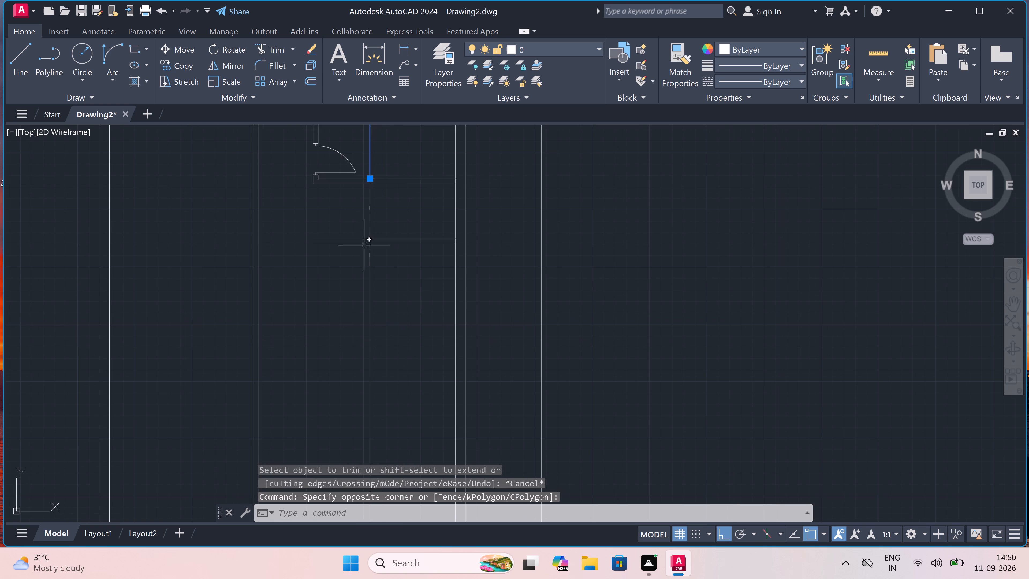
pyautogui.moveTo(382, 261); pyautogui.dragTo(376, 265)
pyautogui.click(330, 283)
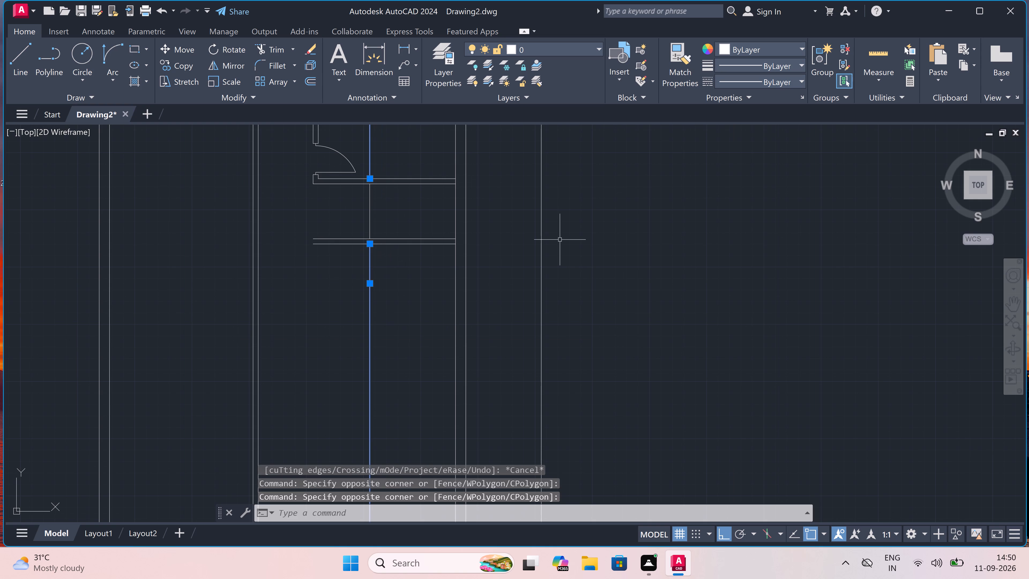
pyautogui.moveTo(608, 223); pyautogui.dragTo(577, 229)
pyautogui.click(513, 231)
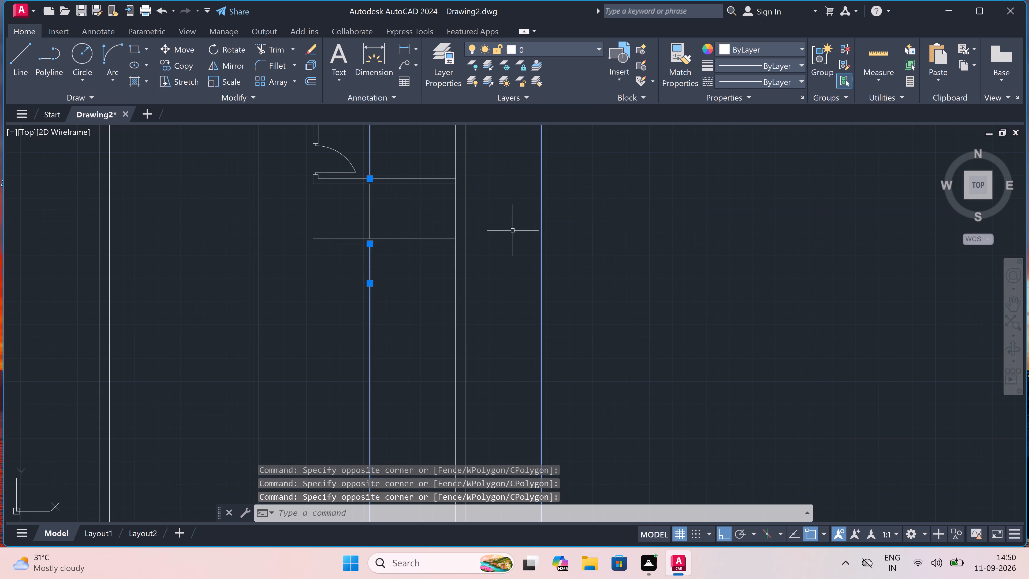
pyautogui.press('Delete')
# Draw the vertical partition's west face 4.5" west of the existing line, from the lower partition's south face to the upper partition's north face.
pyautogui.scroll(1, 303, 155)
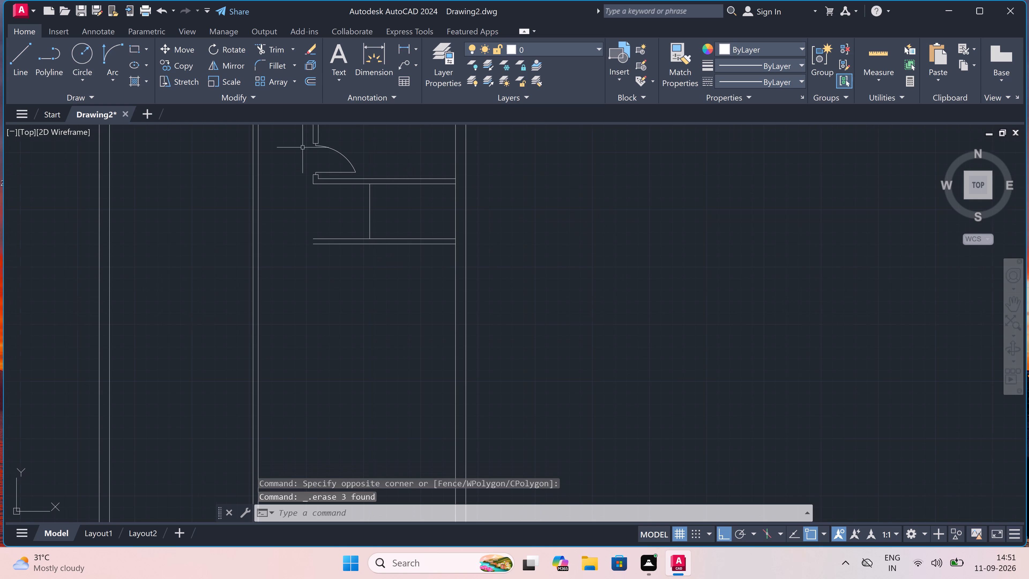
pyautogui.scroll(2, 359, 188)
pyautogui.scroll(-3, 372, 300)
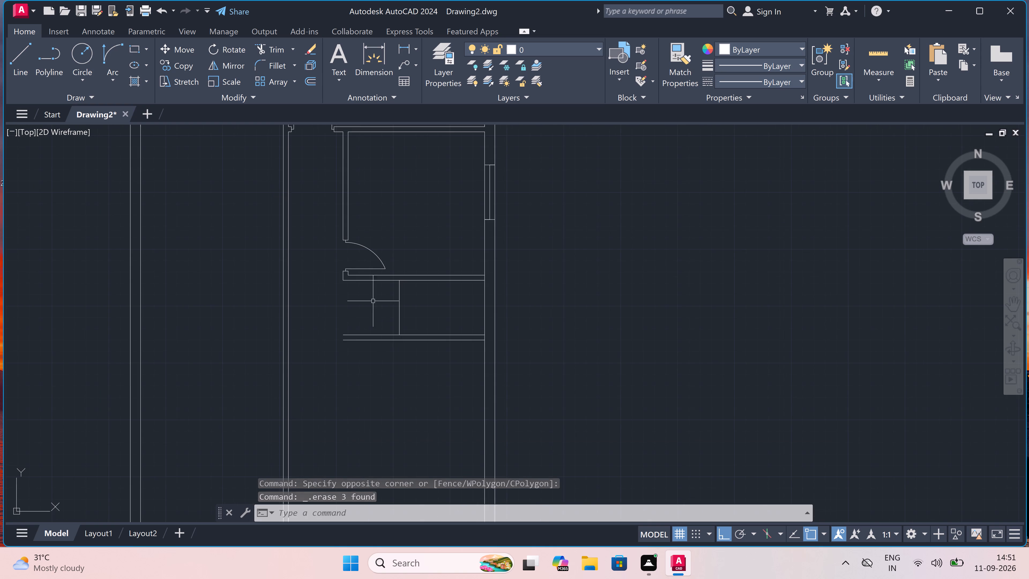
pyautogui.scroll(3, 382, 323)
pyautogui.press('l')
pyautogui.press('space')
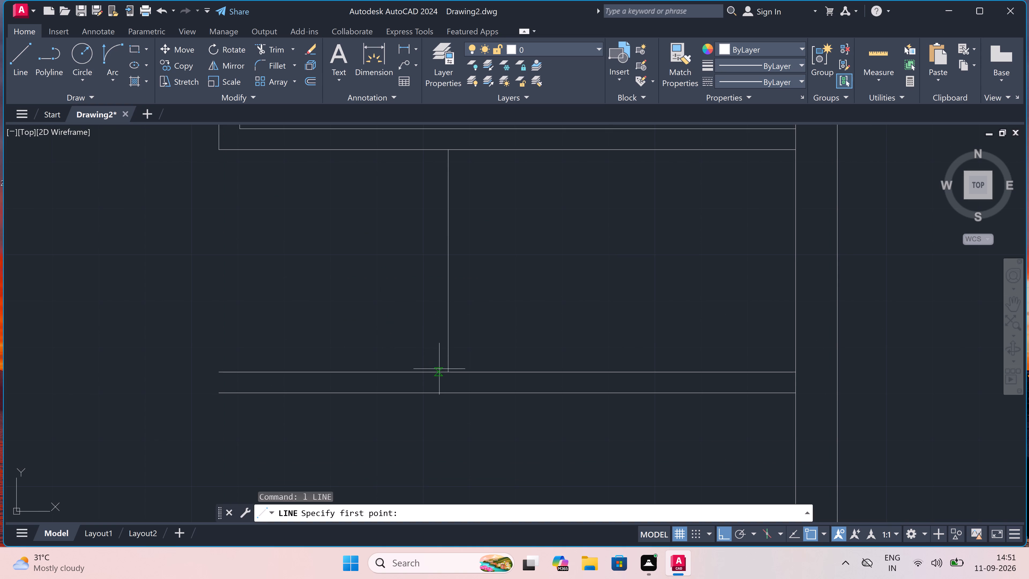
pyautogui.scroll(1, 441, 369)
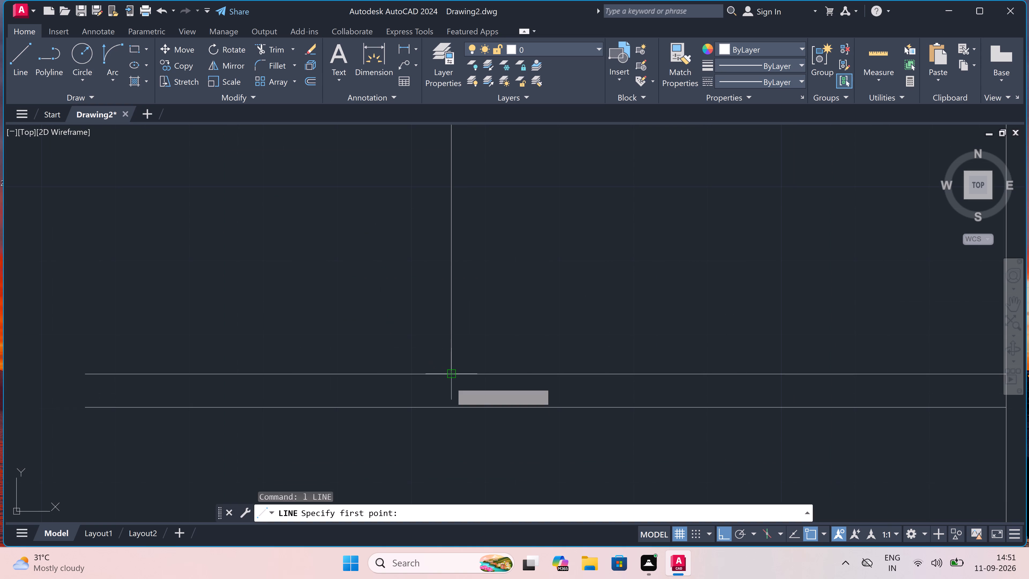
pyautogui.click(449, 407)
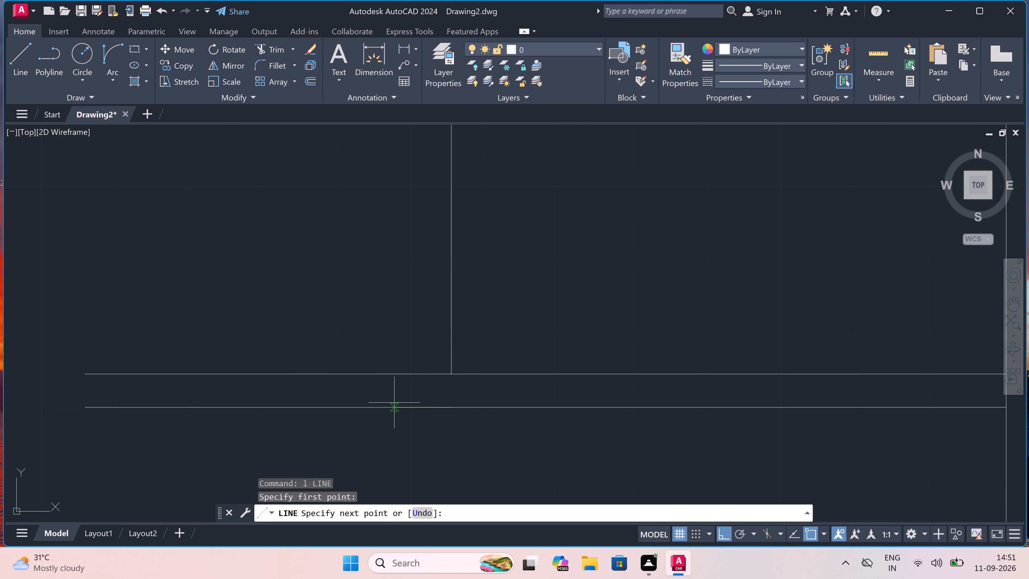
pyautogui.write('4.5"')
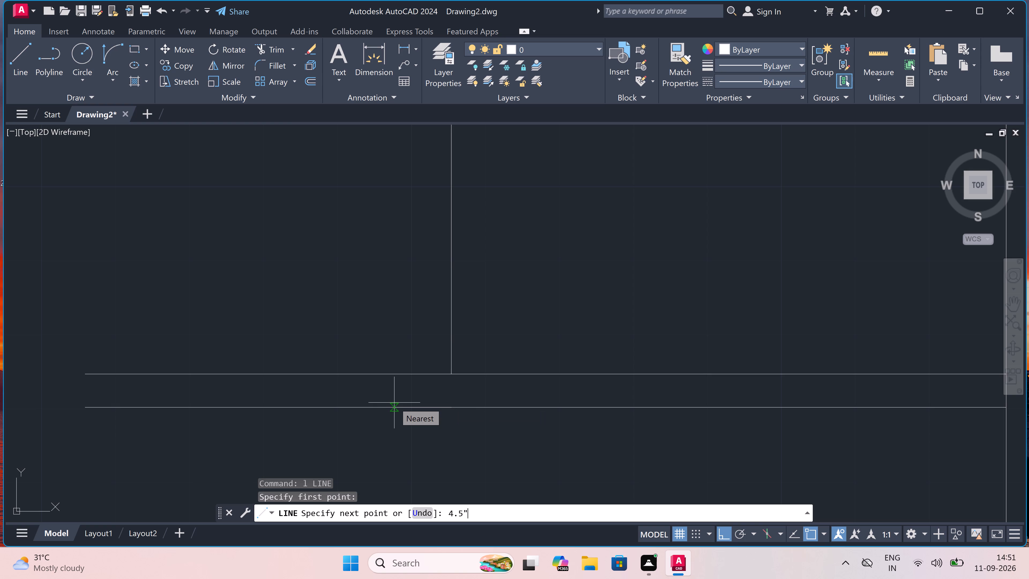
pyautogui.press('space')
pyautogui.scroll(-3, 396, 266)
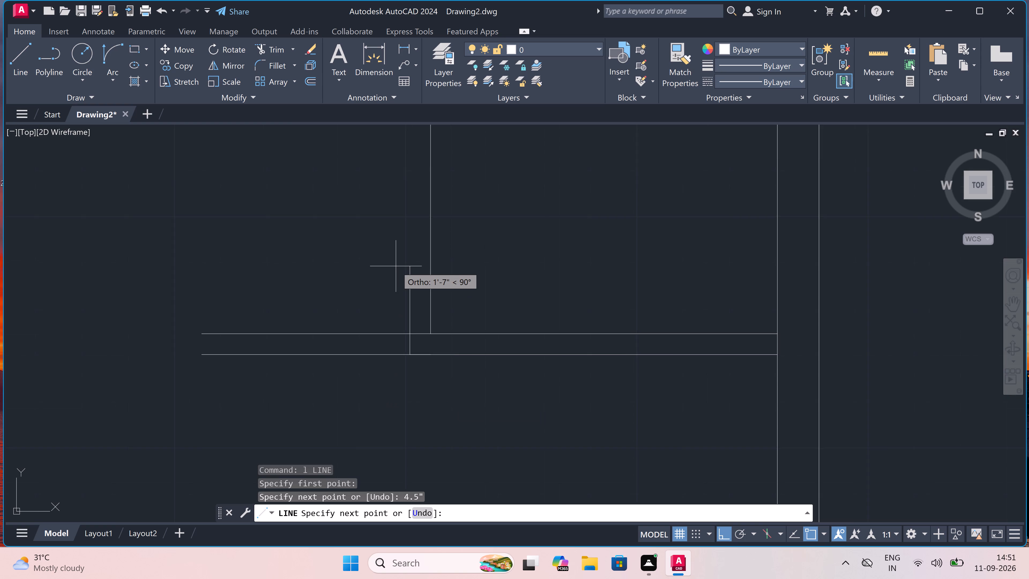
pyautogui.scroll(3, 398, 181)
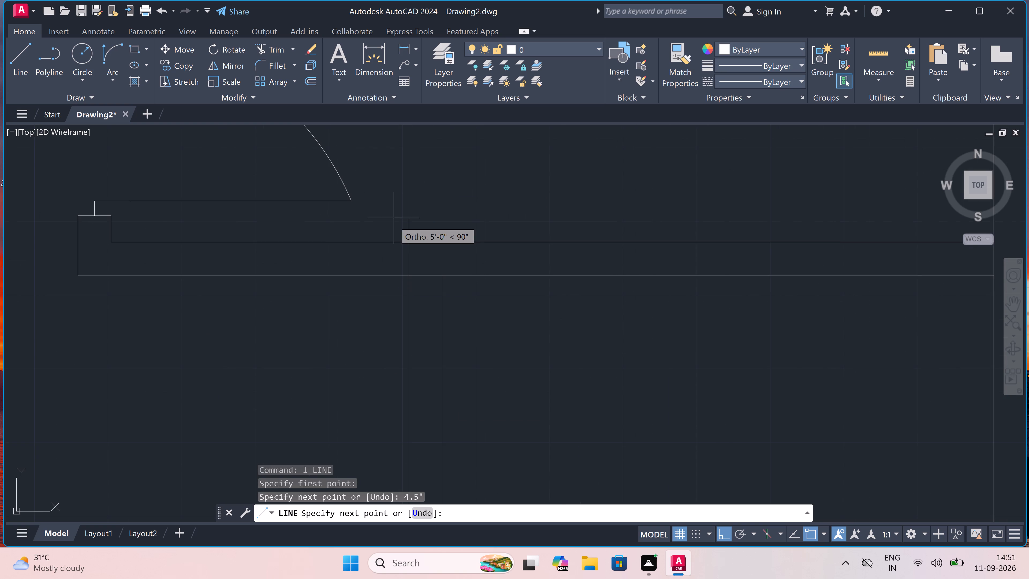
pyautogui.click(411, 244)
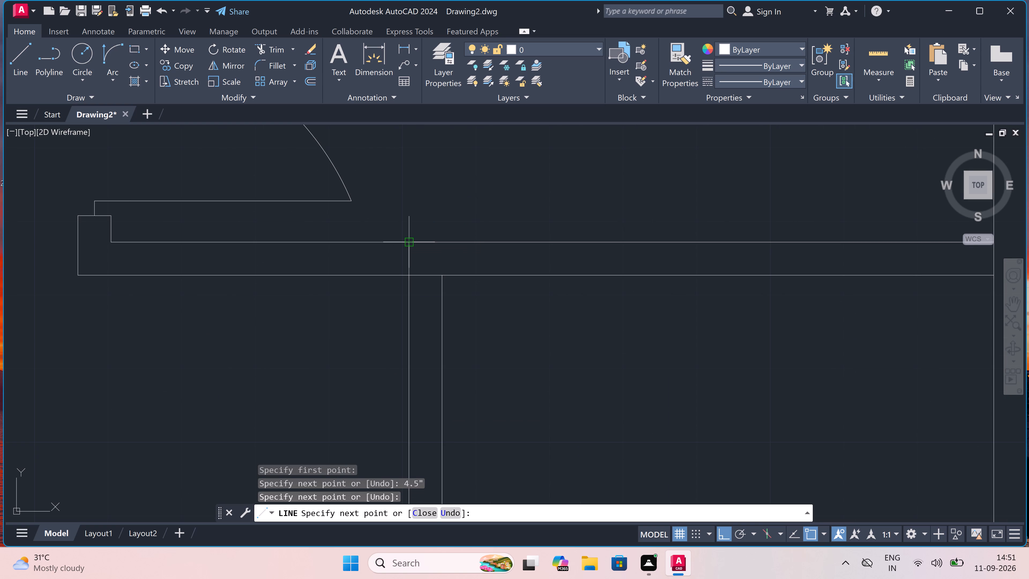
pyautogui.write('tr')
pyautogui.press('space')
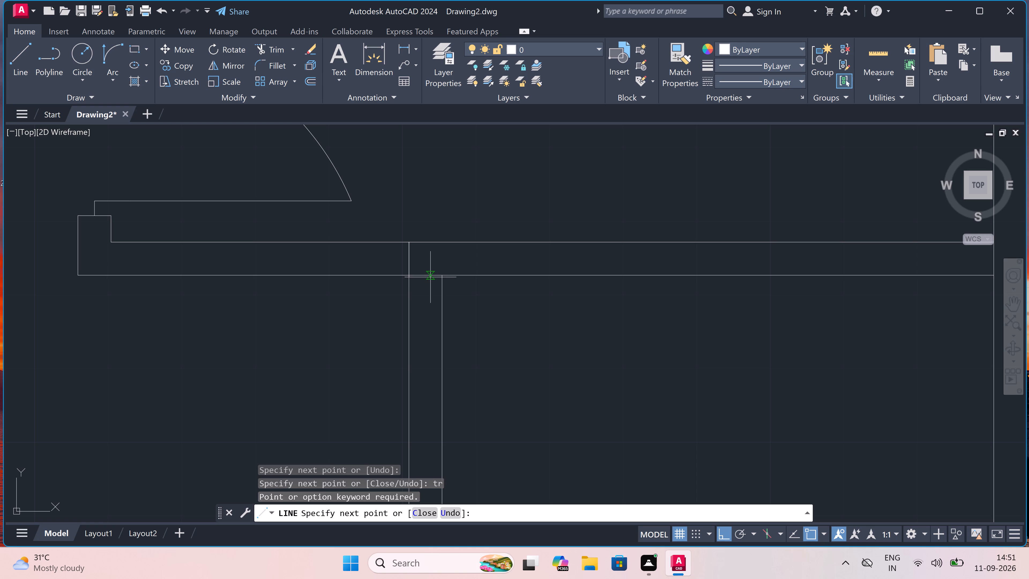
pyautogui.press('Escape')
# Trim the horizontal partition lines between the two vertical faces, and the lower partition's lines west of the new face.
pyautogui.press('t')
pyautogui.press('r')
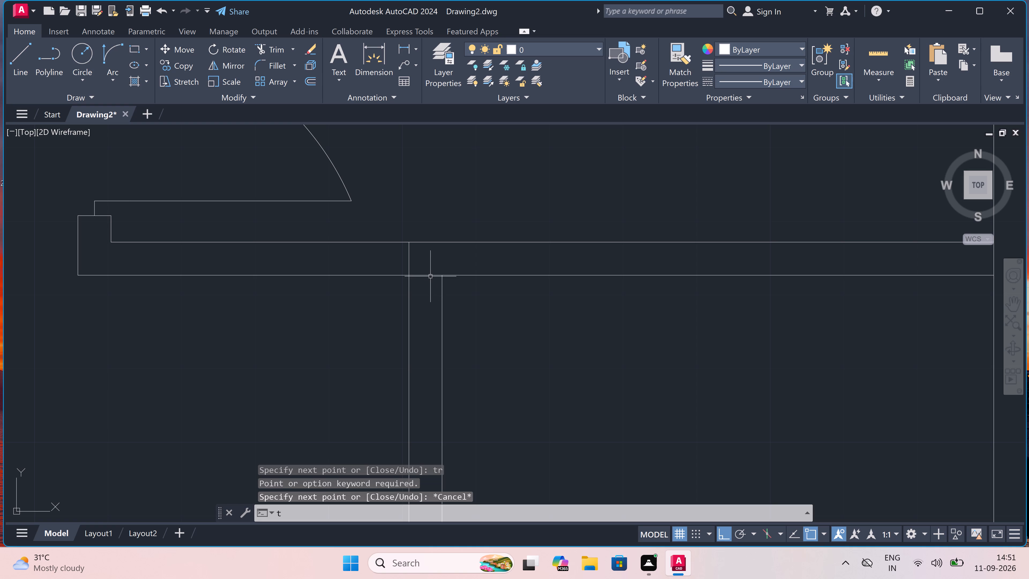
pyautogui.press('space')
pyautogui.click(430, 276)
pyautogui.scroll(-5, 430, 276)
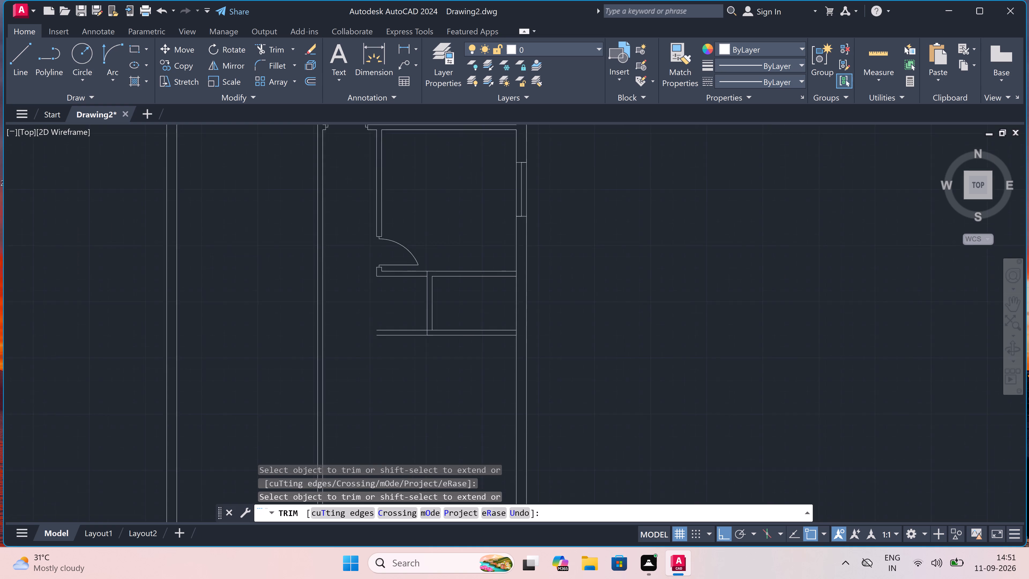
pyautogui.scroll(3, 423, 317)
pyautogui.moveTo(422, 316); pyautogui.dragTo(421, 309)
pyautogui.click(419, 258)
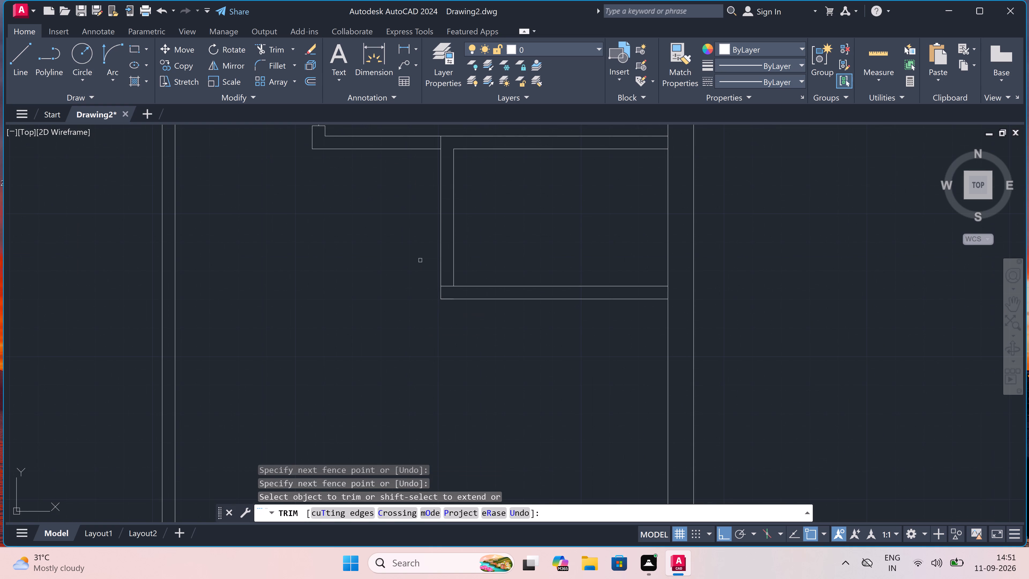
pyautogui.scroll(3, 442, 282)
pyautogui.moveTo(444, 283); pyautogui.dragTo(448, 292)
pyautogui.click(450, 315)
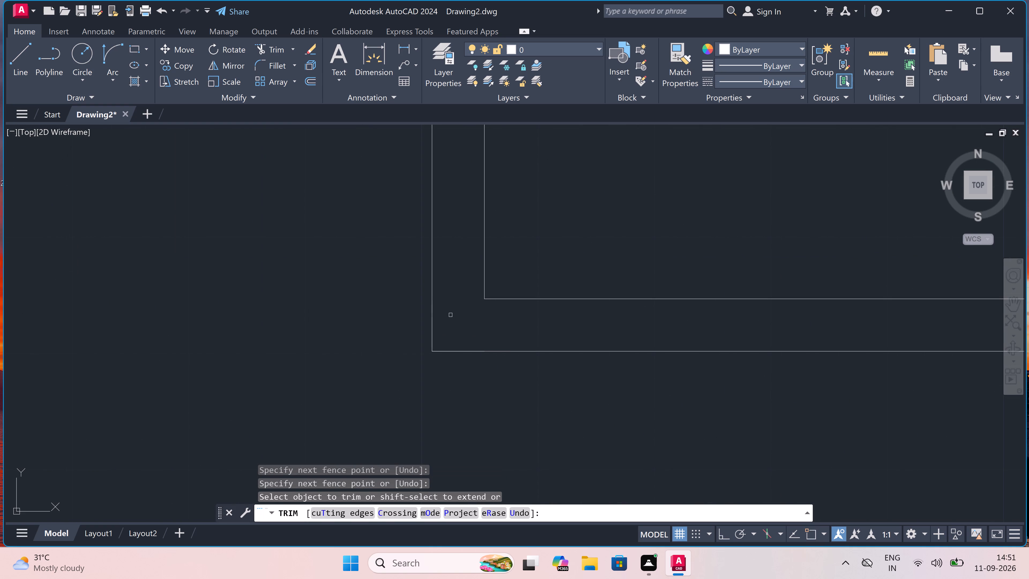
pyautogui.press('Escape')
# Draw a rectangular wall stub extending about 6" west from the lower partition's corner, matching the partition's thickness.
pyautogui.scroll(-2, 450, 313)
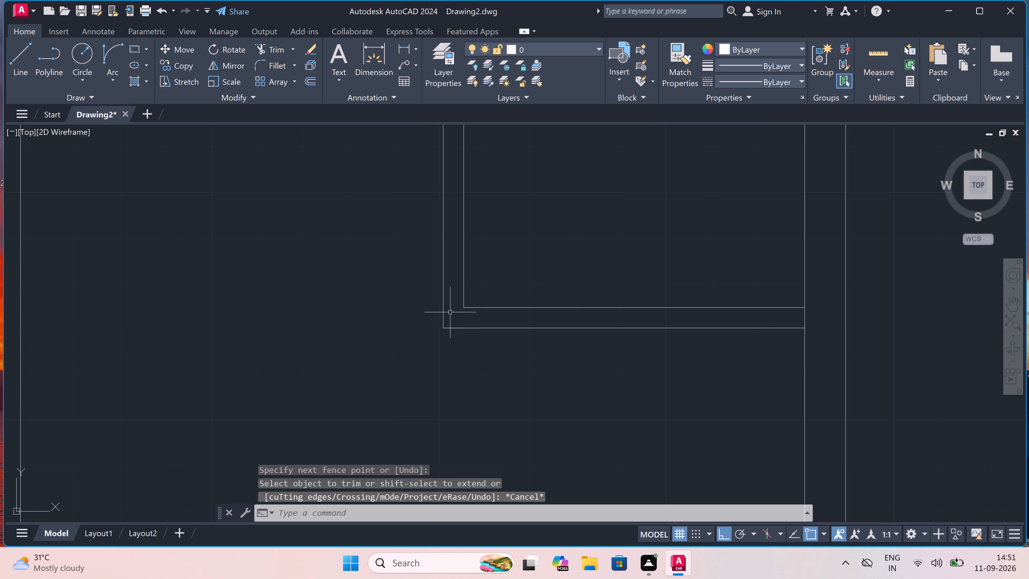
pyautogui.scroll(2, 452, 305)
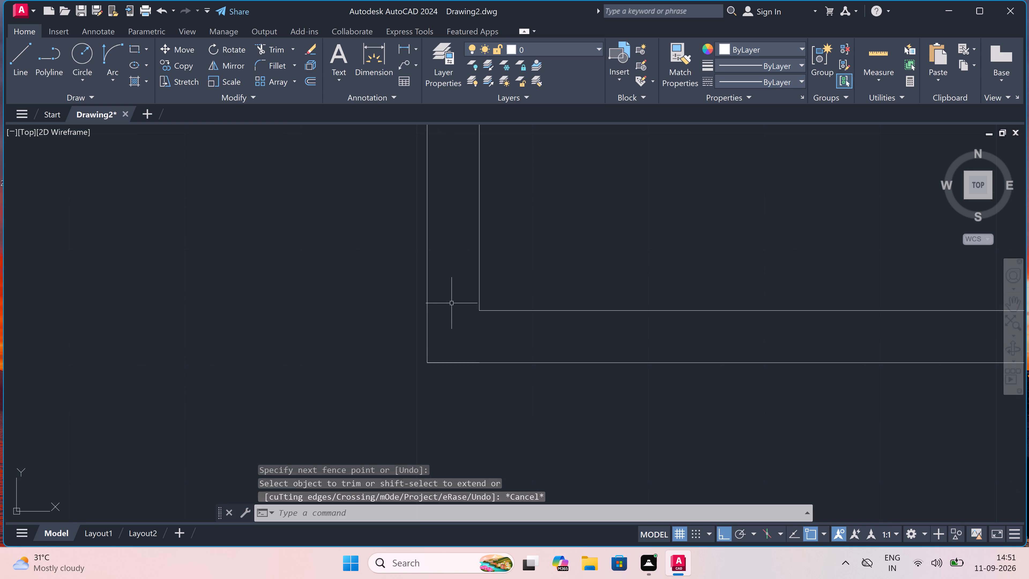
pyautogui.write('l')
pyautogui.press('space')
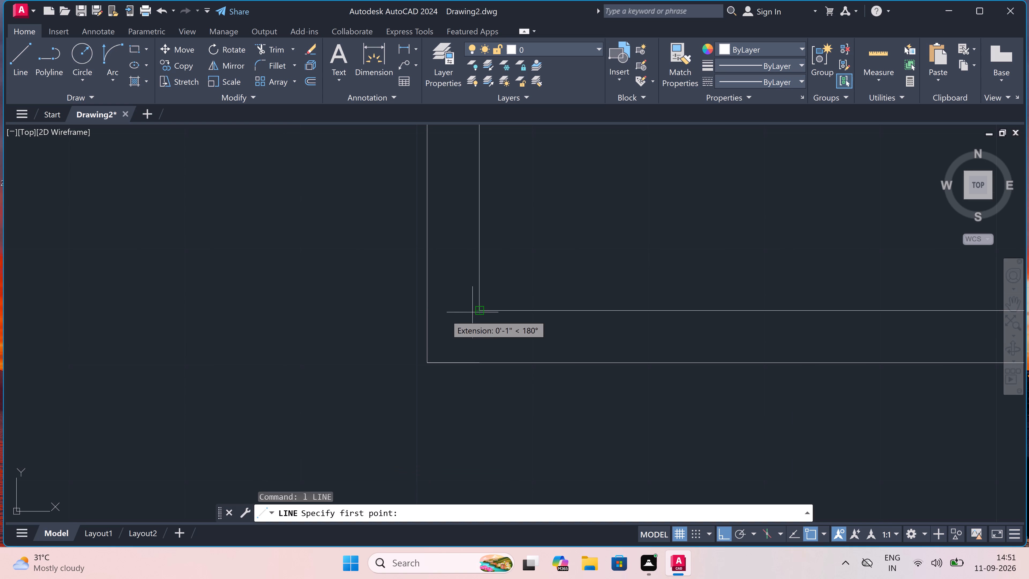
pyautogui.click(424, 310)
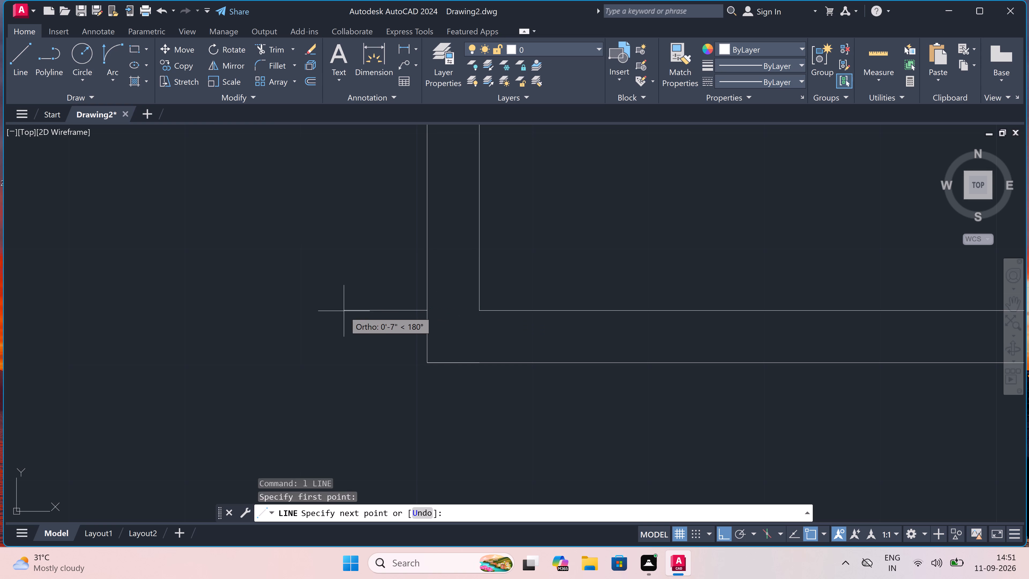
pyautogui.doubleClick(357, 306)
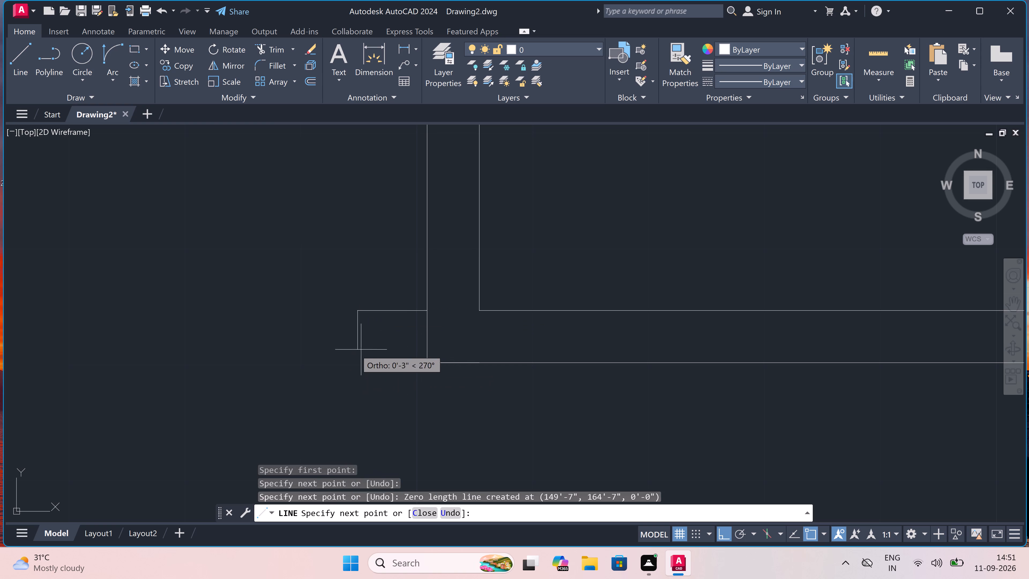
pyautogui.click(356, 362)
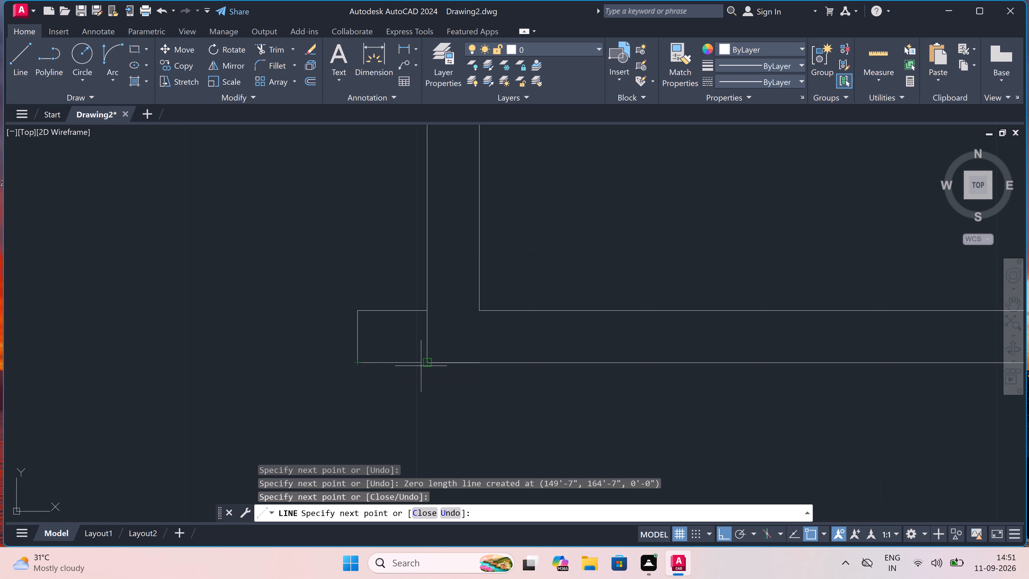
pyautogui.doubleClick(426, 363)
pyautogui.press('Escape')
# Trim the vertical face segment separating the wall stub from the lower partition.
pyautogui.press('t')
pyautogui.press('r')
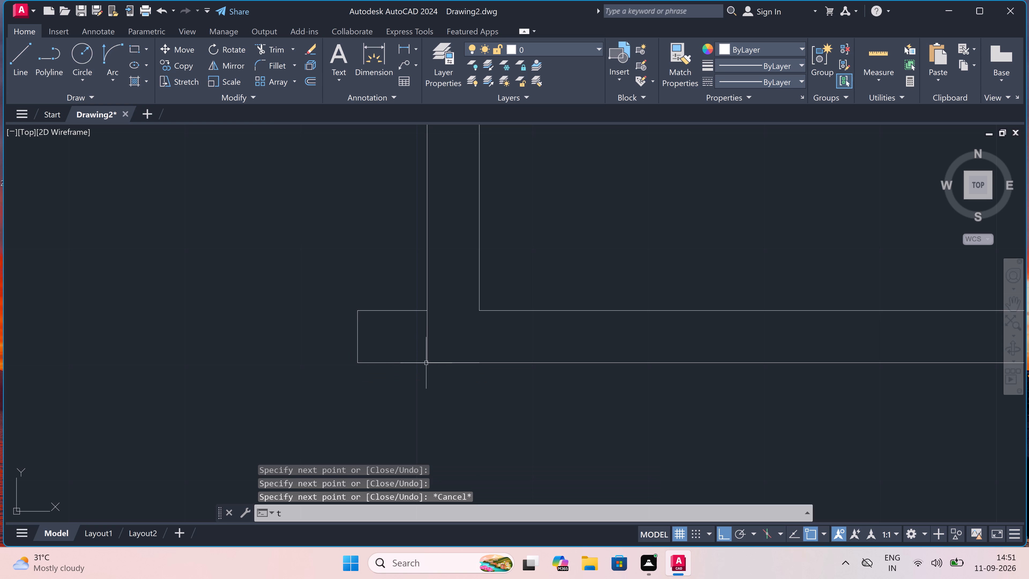
pyautogui.press('space')
pyautogui.moveTo(433, 348); pyautogui.dragTo(430, 348)
pyautogui.click(401, 350)
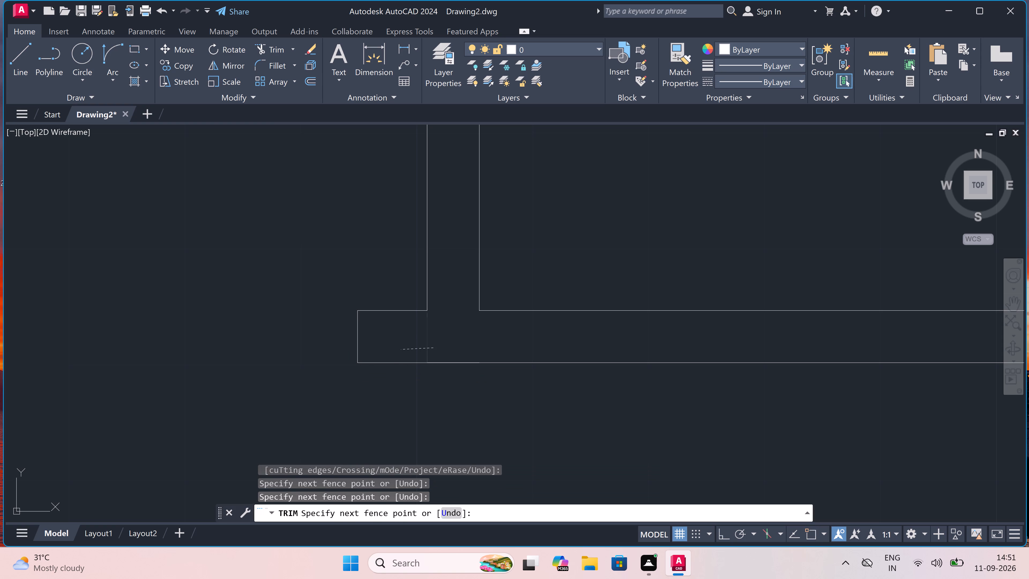
pyautogui.scroll(-4, 402, 350)
pyautogui.scroll(1, 401, 308)
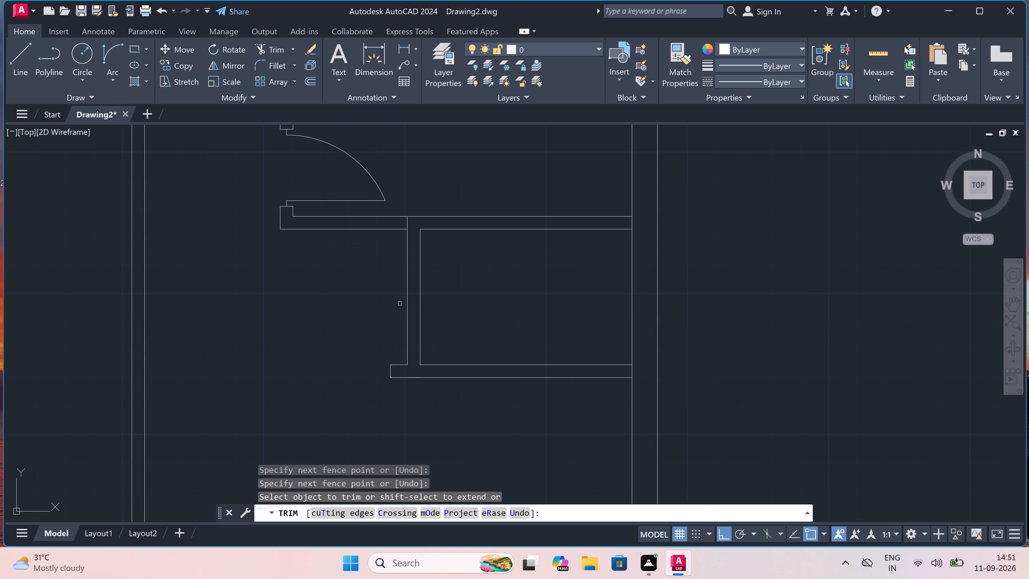
pyautogui.press('Escape')
# Draw two jamb lines across the vertical partition, one about 4" north of the lower partition and one near mid-height.
pyautogui.write('l')
pyautogui.press('space')
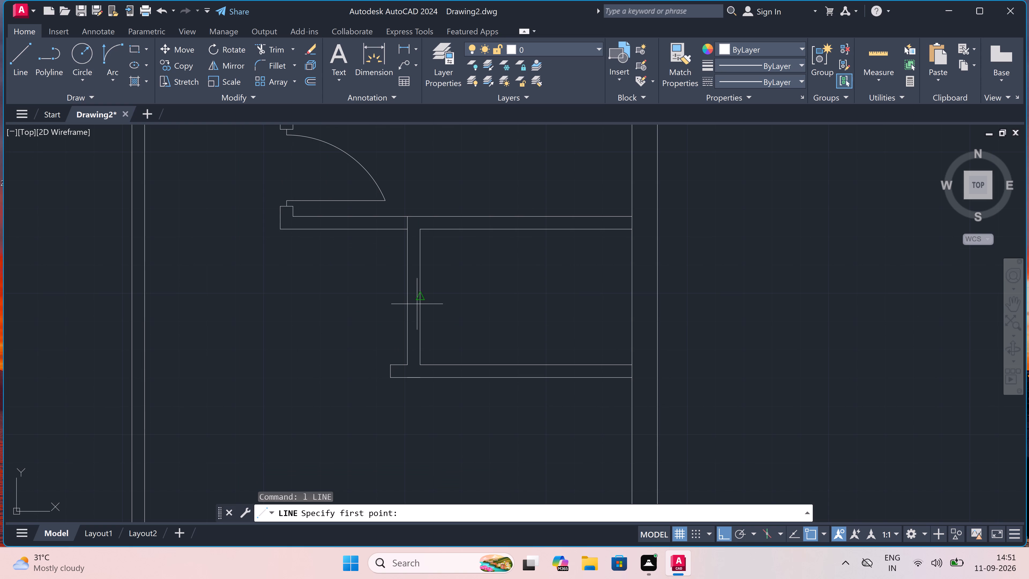
pyautogui.scroll(1, 432, 307)
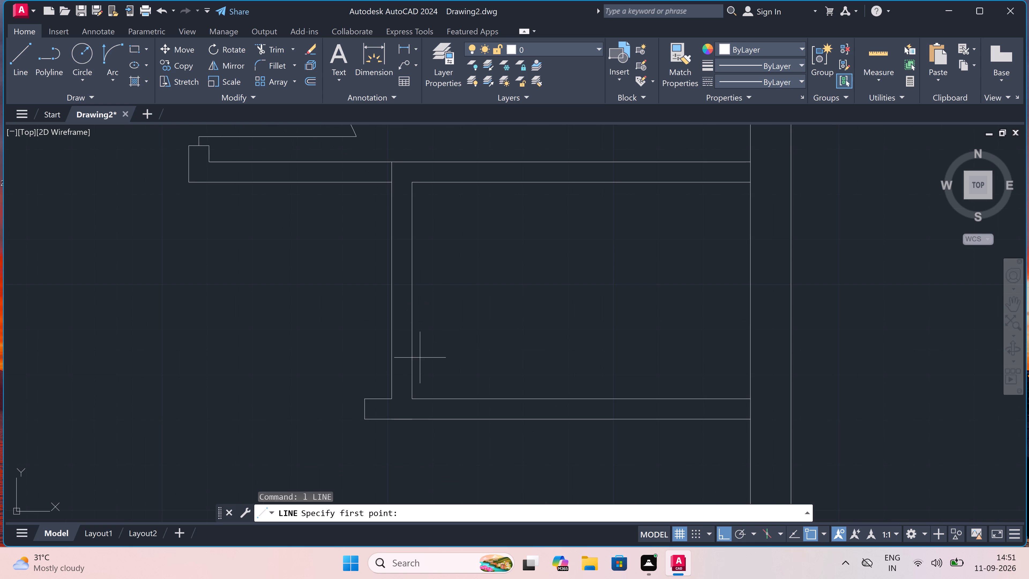
pyautogui.scroll(1, 401, 382)
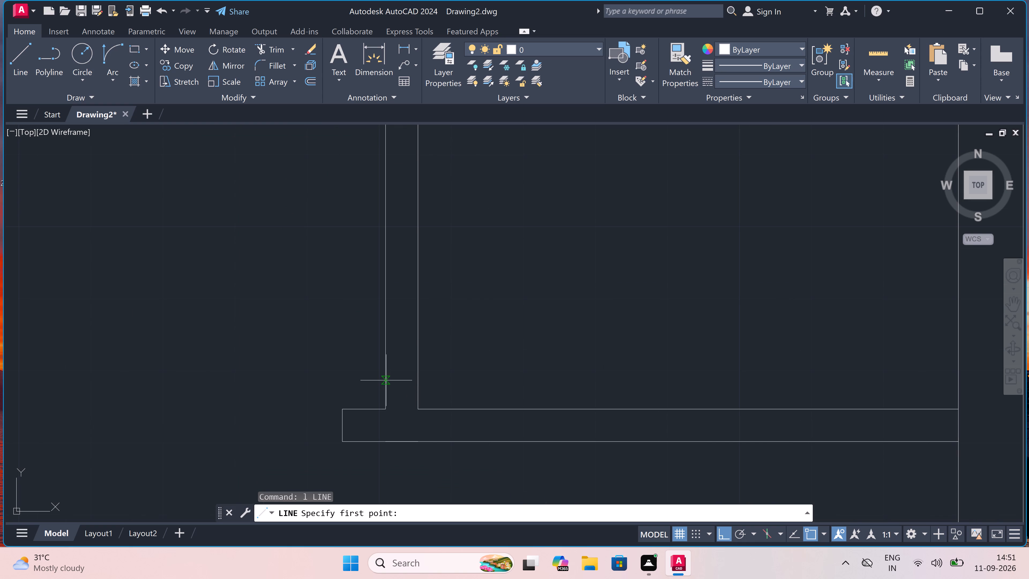
pyautogui.doubleClick(385, 380)
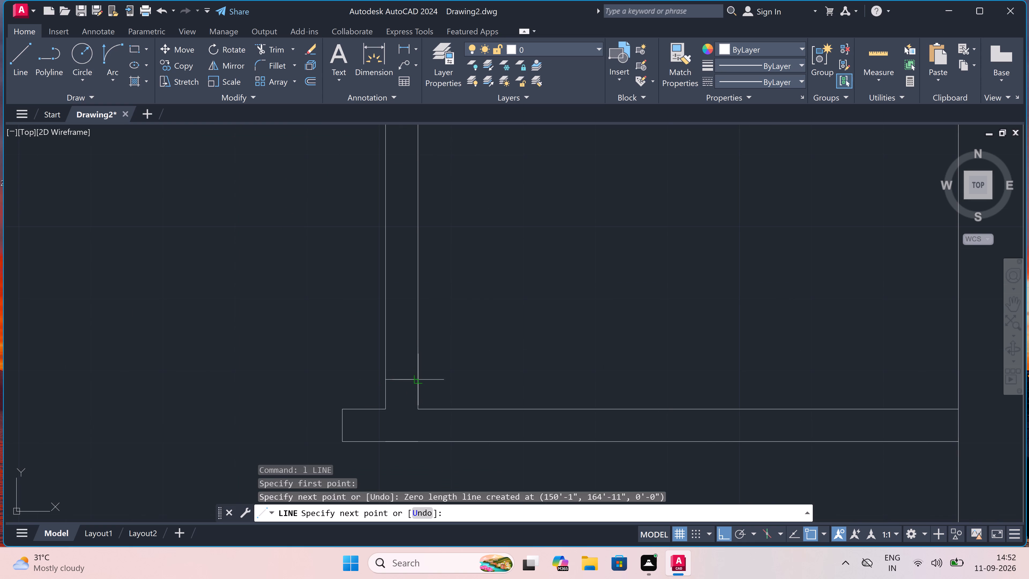
pyautogui.click(418, 384)
pyautogui.press('Escape')
pyautogui.press('space')
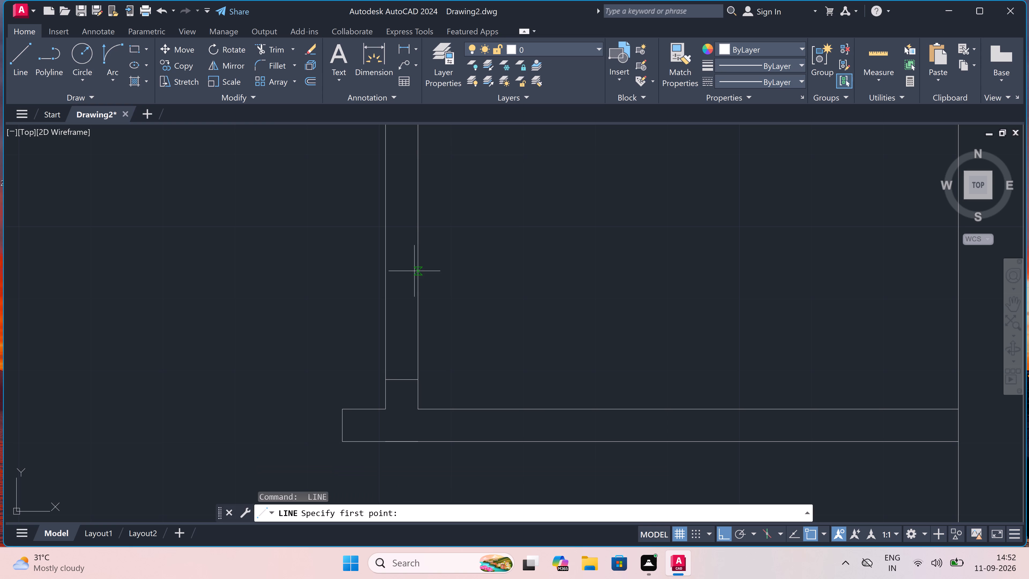
pyautogui.scroll(-1, 412, 268)
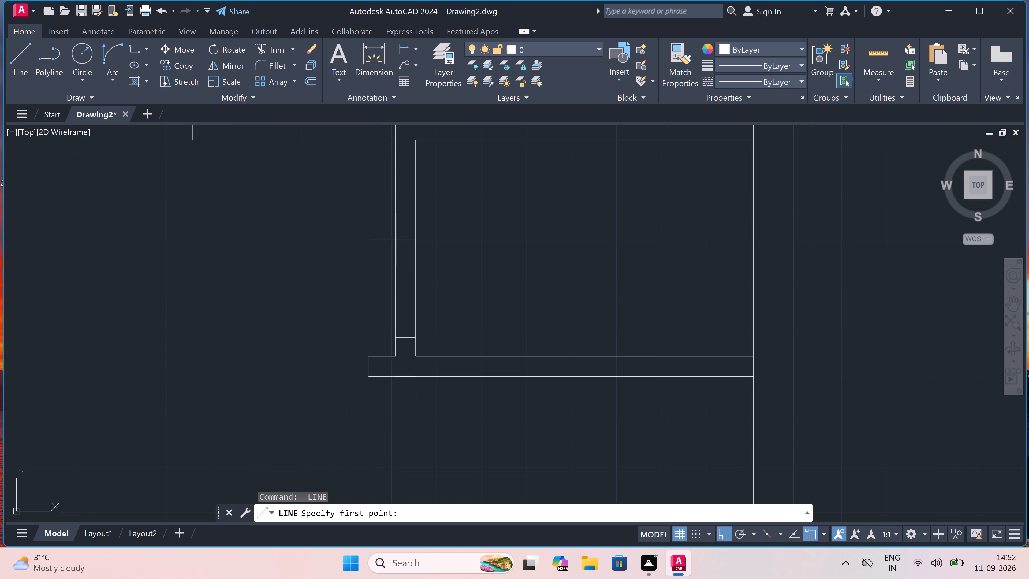
pyautogui.doubleClick(398, 242)
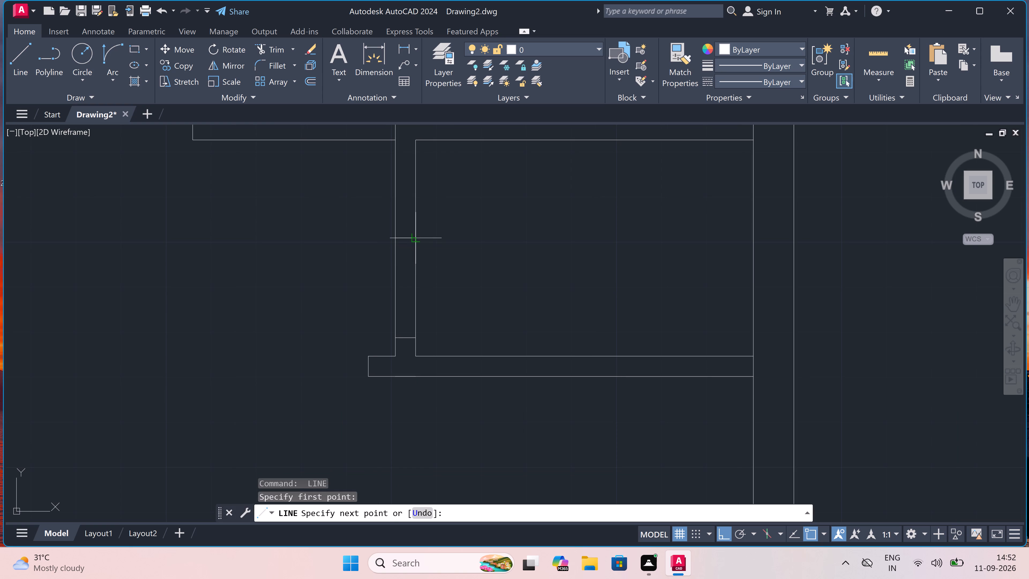
pyautogui.click(415, 240)
pyautogui.press('Escape')
# Trim both faces of the vertical partition between the two jamb lines to open a doorway.
pyautogui.write('tr')
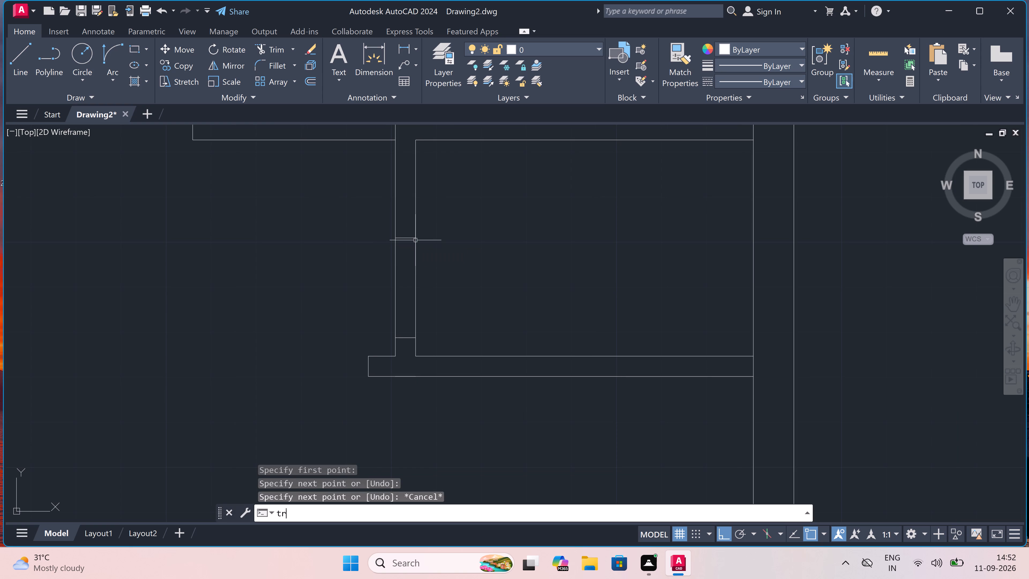
pyautogui.press('space')
pyautogui.moveTo(441, 274); pyautogui.dragTo(435, 275)
pyautogui.click(252, 275)
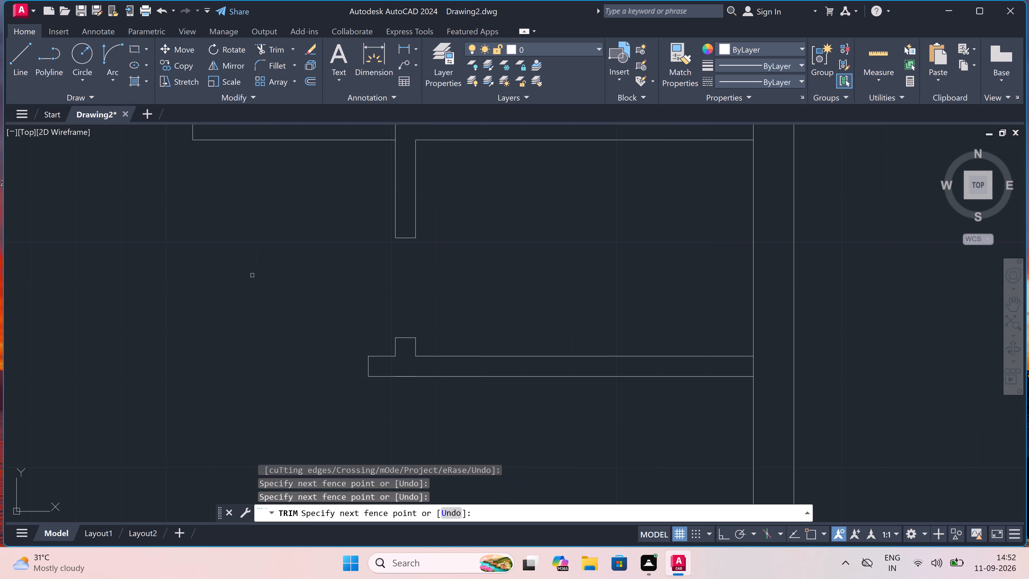
pyautogui.press('Escape')
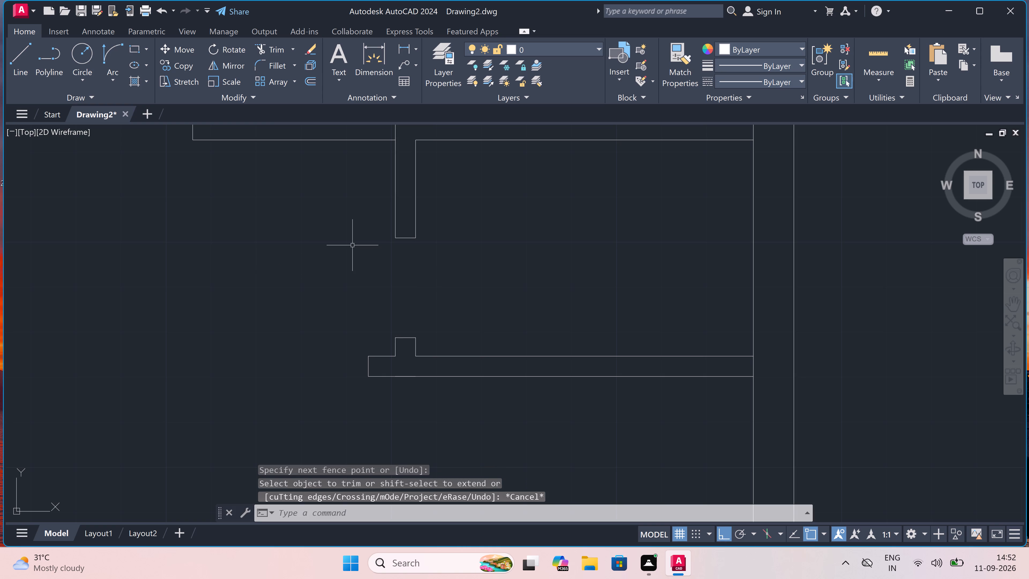
# Draw a 2" line south from the midpoint of the doorway's upper jamb, continuing with a 2' door leaf line east.
pyautogui.press('l')
pyautogui.press('space')
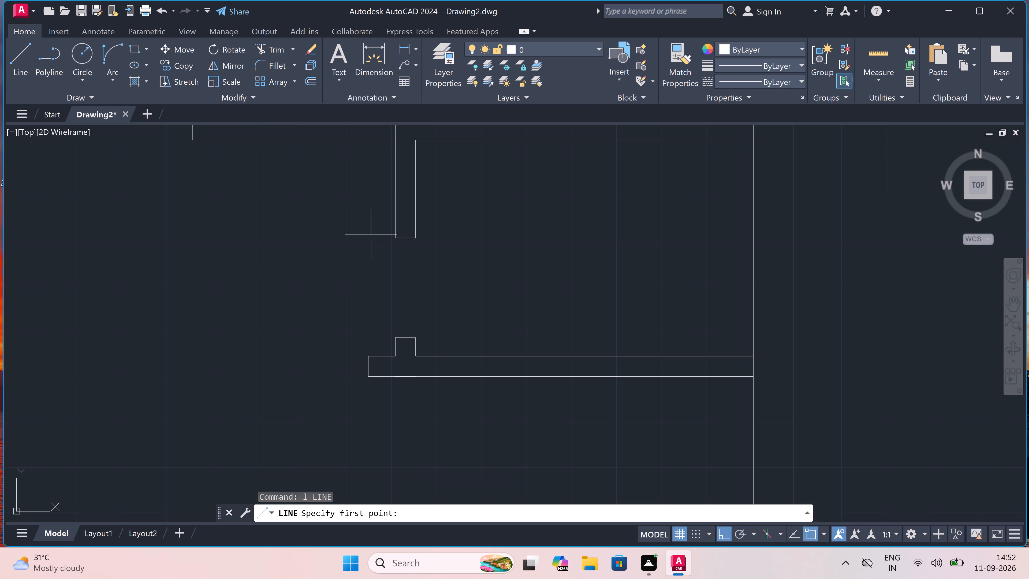
pyautogui.scroll(1, 392, 216)
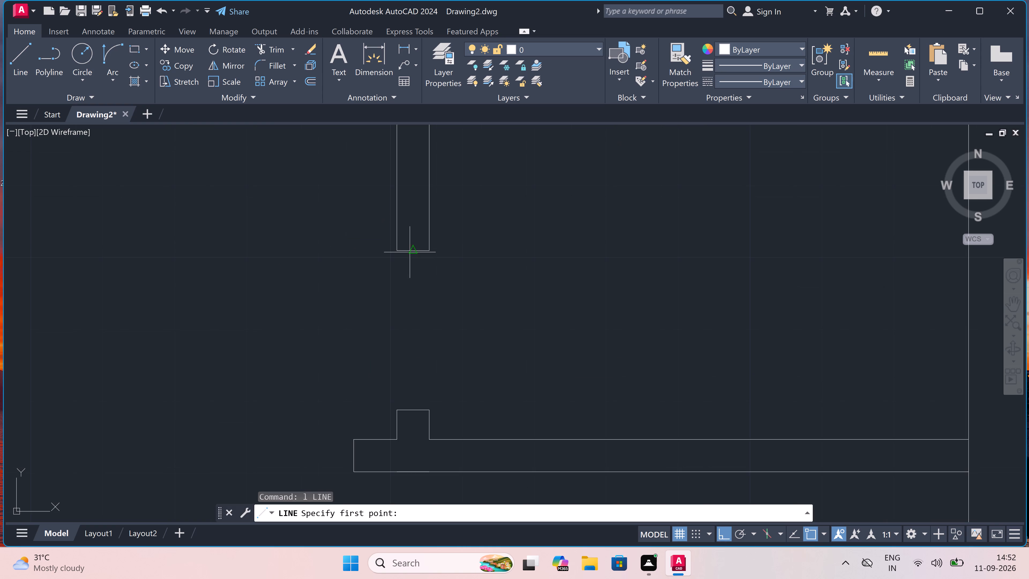
pyautogui.moveTo(413, 251); pyautogui.dragTo(414, 292)
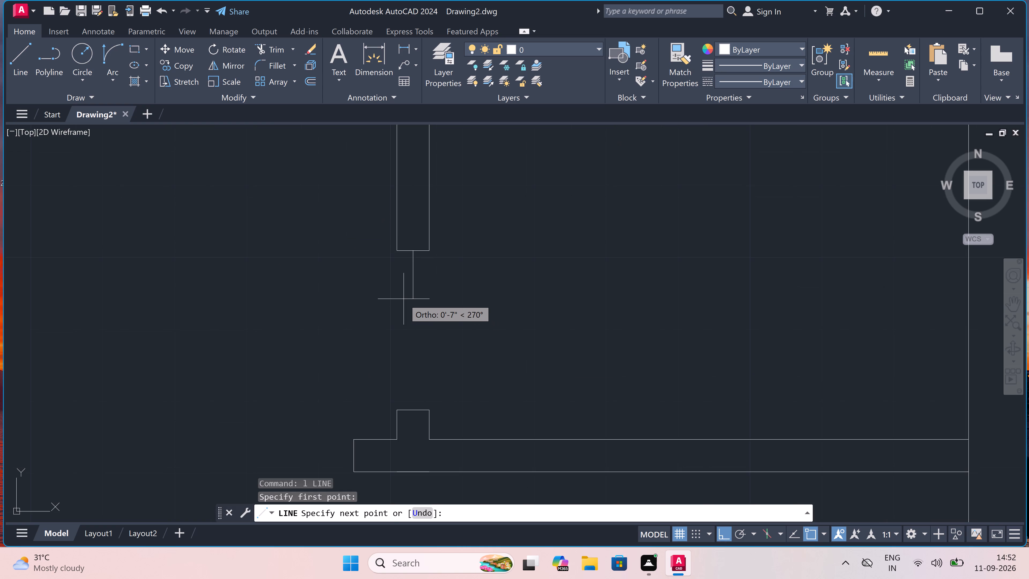
pyautogui.write('2"')
pyautogui.press('space')
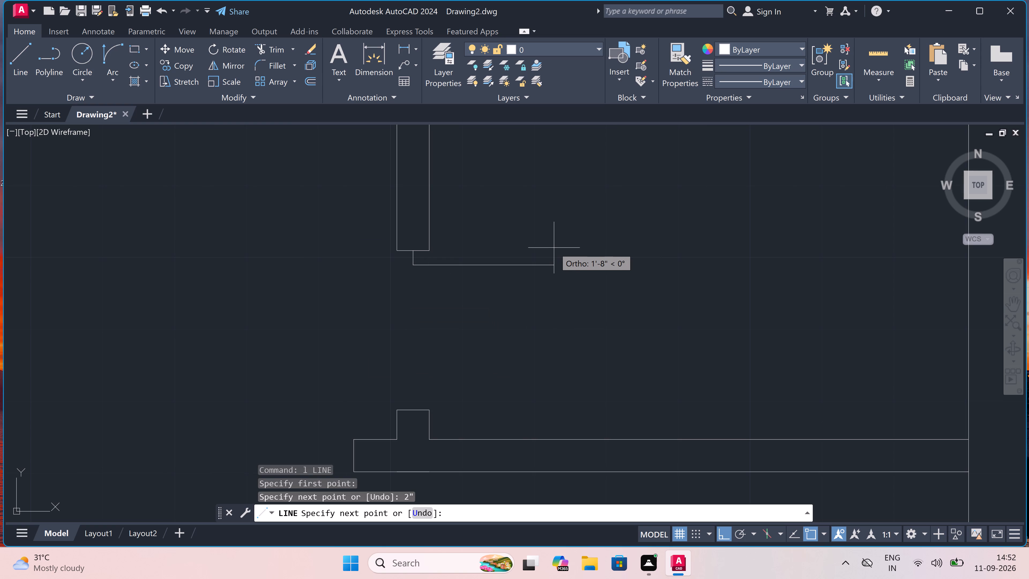
pyautogui.write("2'")
pyautogui.press('space')
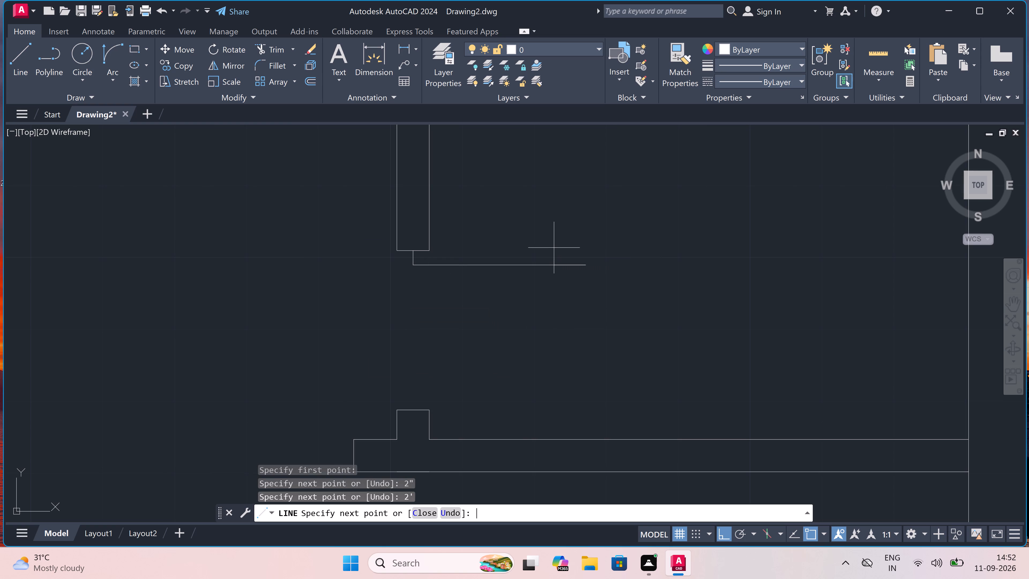
pyautogui.press('Escape')
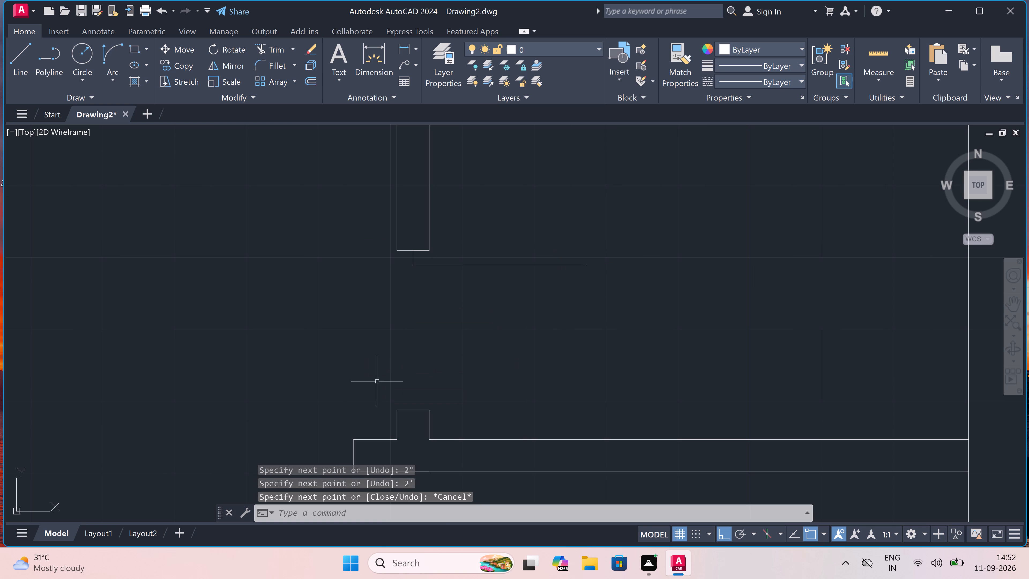
# Draw a 2" door stop line north from the midpoint of the doorway's lower jamb.
pyautogui.press('space')
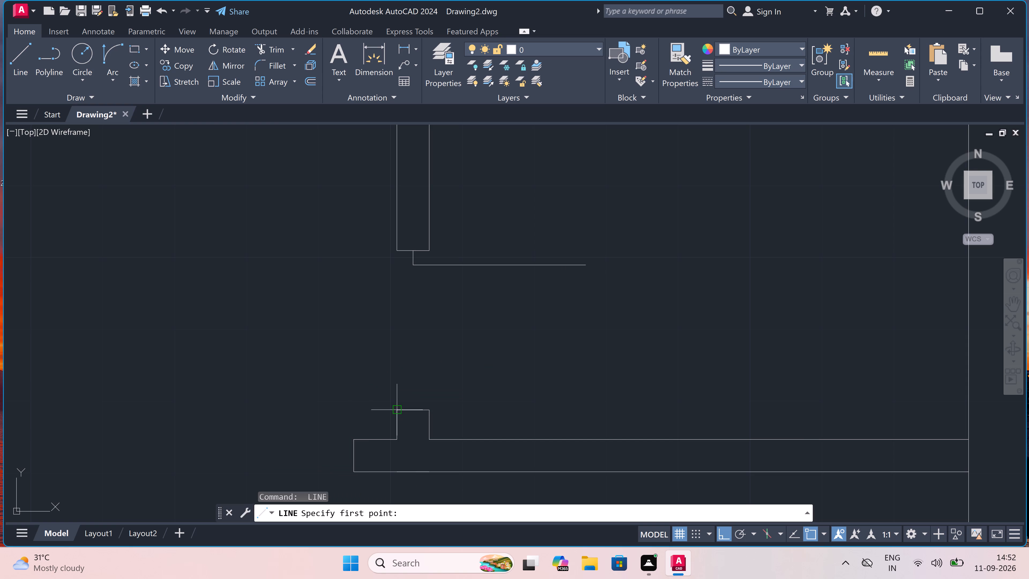
pyautogui.click(416, 410)
pyautogui.write('2"')
pyautogui.press('space')
pyautogui.press('Escape')
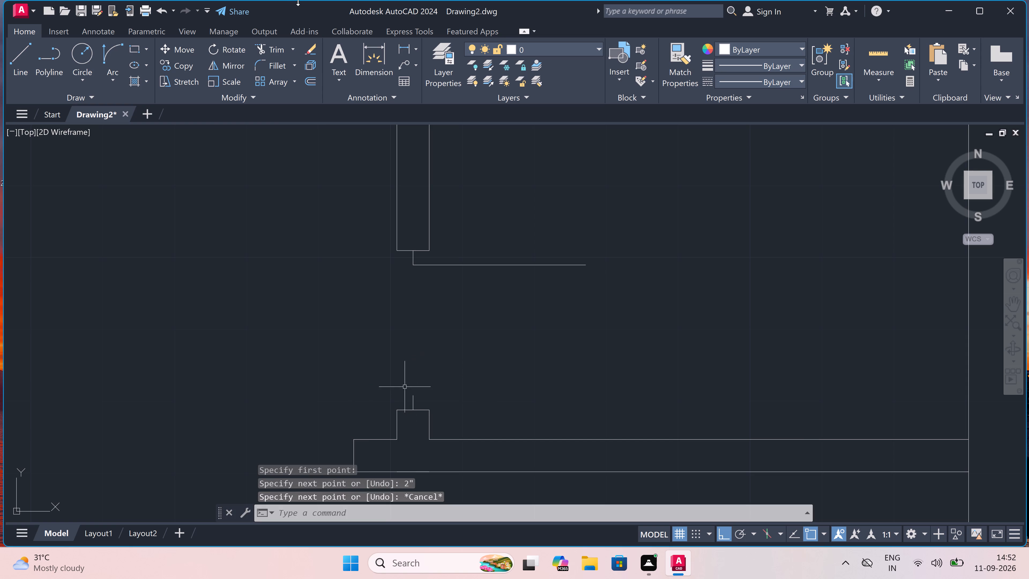
# Draw the door swing arc from the leaf's east end to the top of the lower jamb's stop line.
pyautogui.click(115, 41)
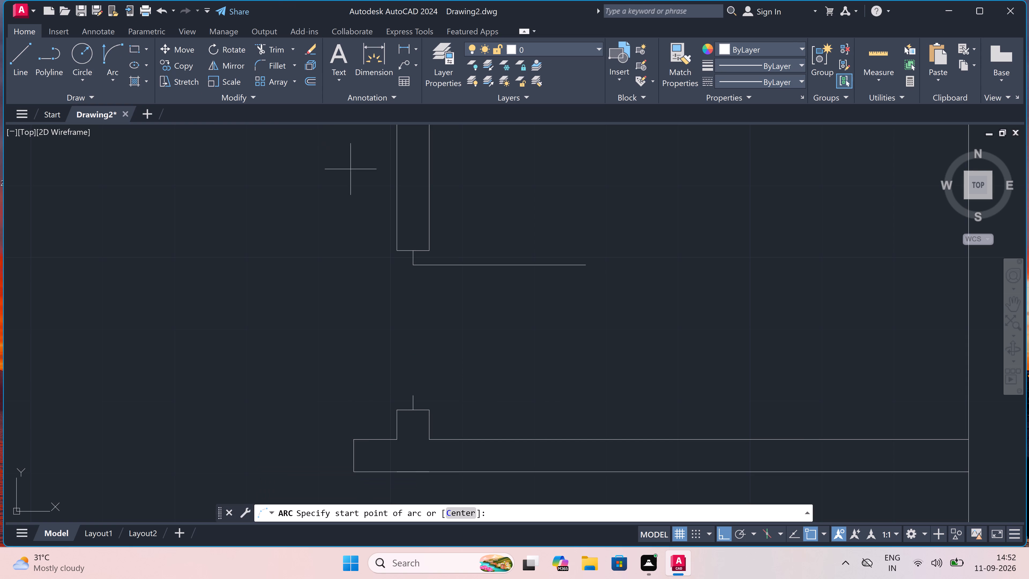
pyautogui.moveTo(582, 268); pyautogui.dragTo(581, 270)
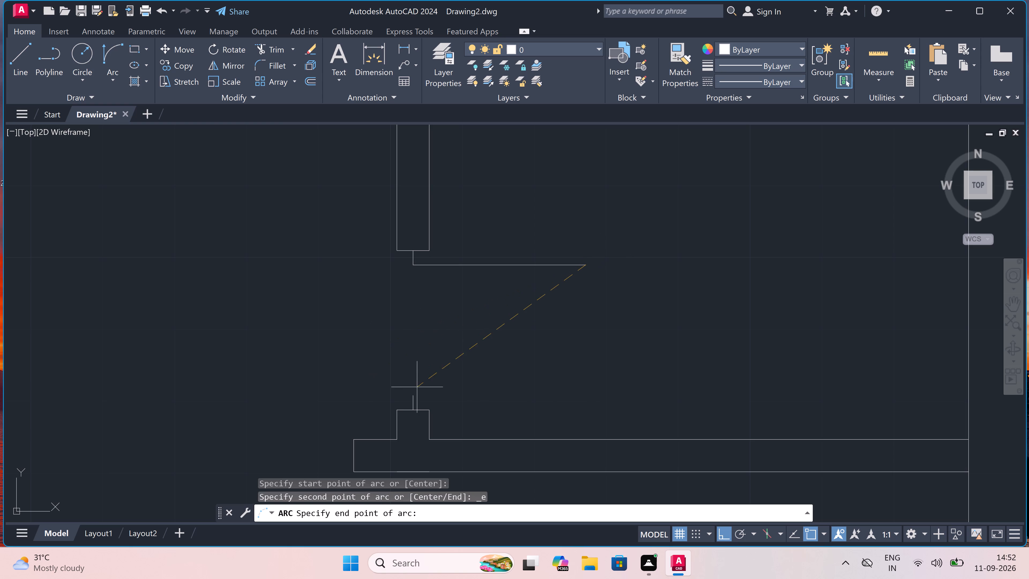
pyautogui.click(412, 395)
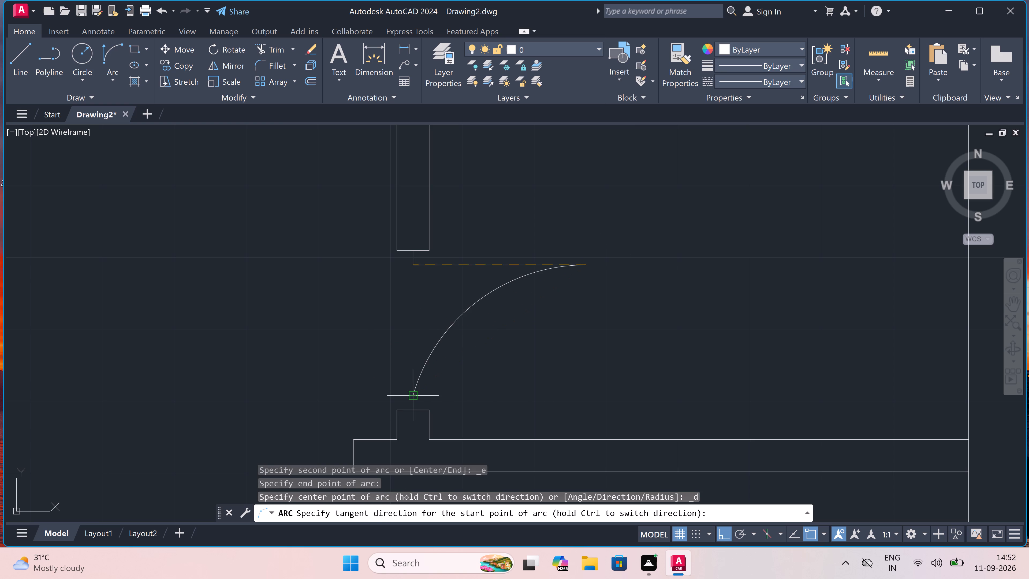
pyautogui.click(595, 379)
# Draw the west face of a new vertical partition south from the upper partition's southwest corner, well past the small room.
pyautogui.scroll(-3, 595, 379)
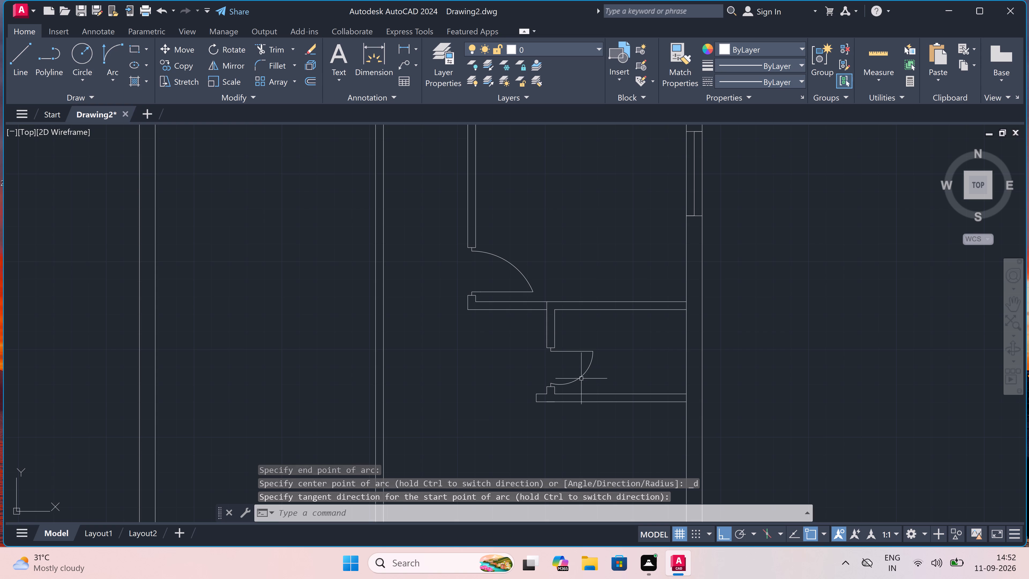
pyautogui.scroll(-3, 559, 339)
pyautogui.scroll(2, 553, 385)
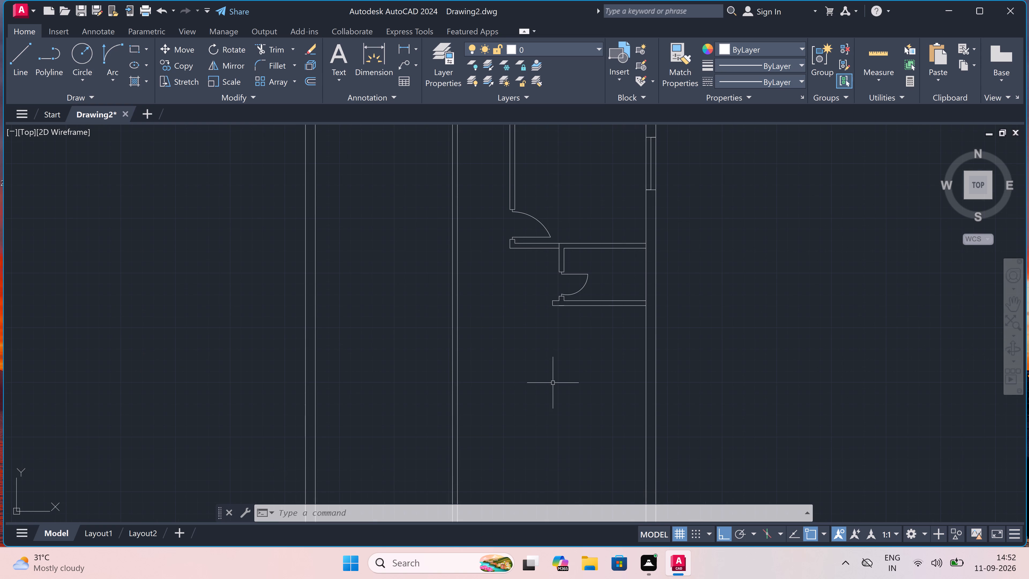
pyautogui.write('l')
pyautogui.press('space')
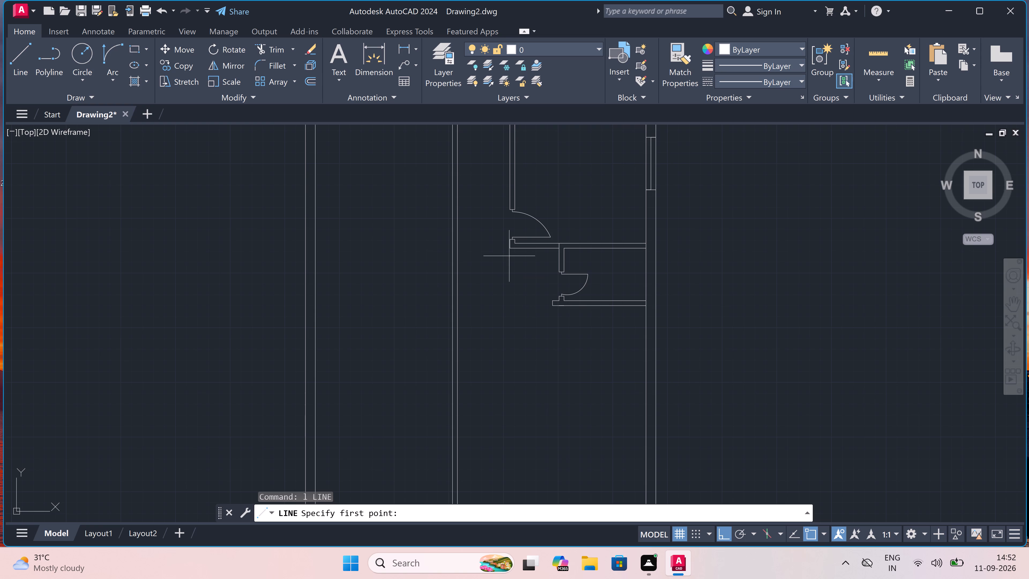
pyautogui.moveTo(509, 247); pyautogui.dragTo(509, 250)
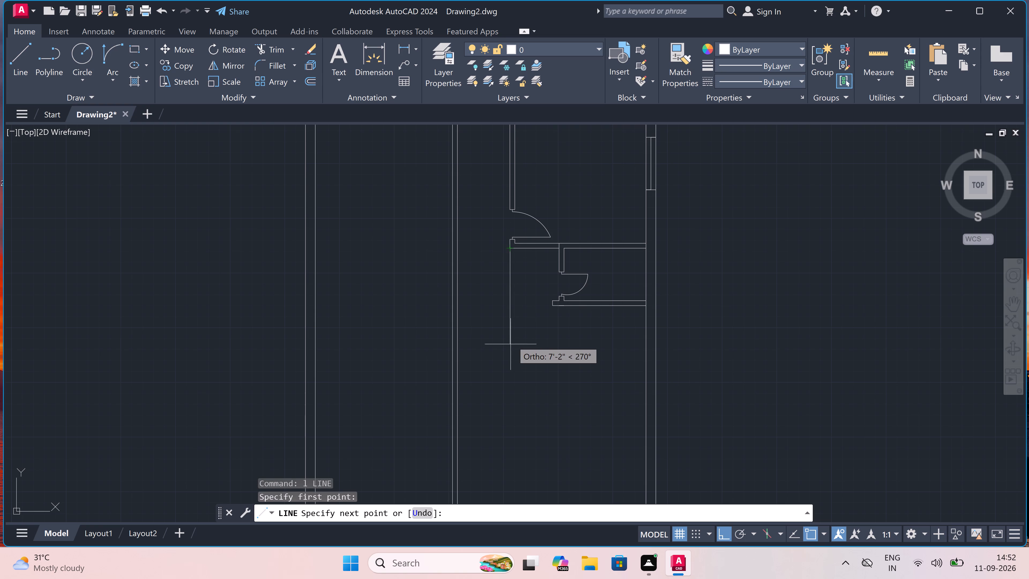
pyautogui.scroll(-5, 512, 341)
pyautogui.scroll(3, 503, 391)
pyautogui.scroll(1, 525, 335)
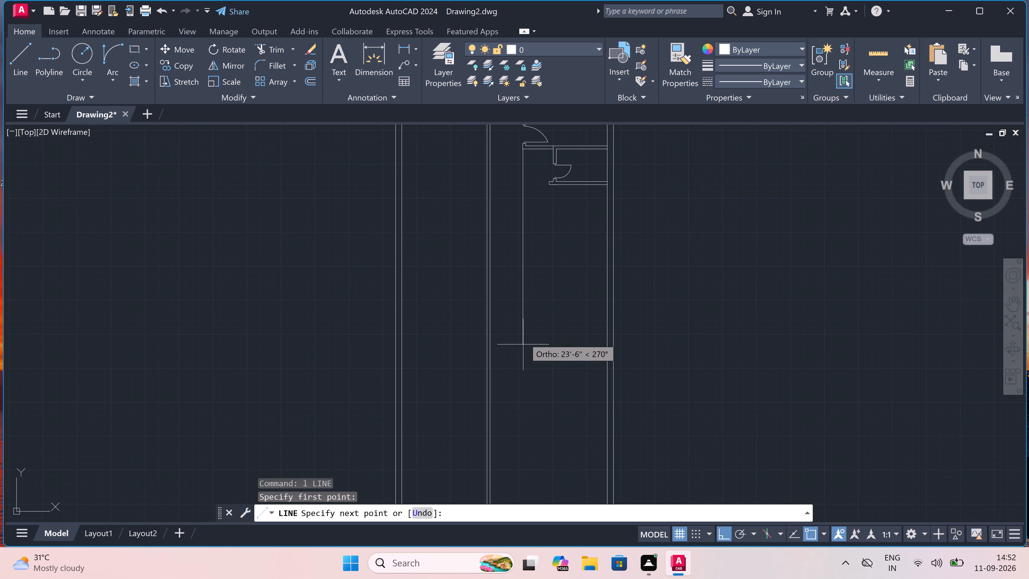
pyautogui.click(524, 313)
pyautogui.press('Escape')
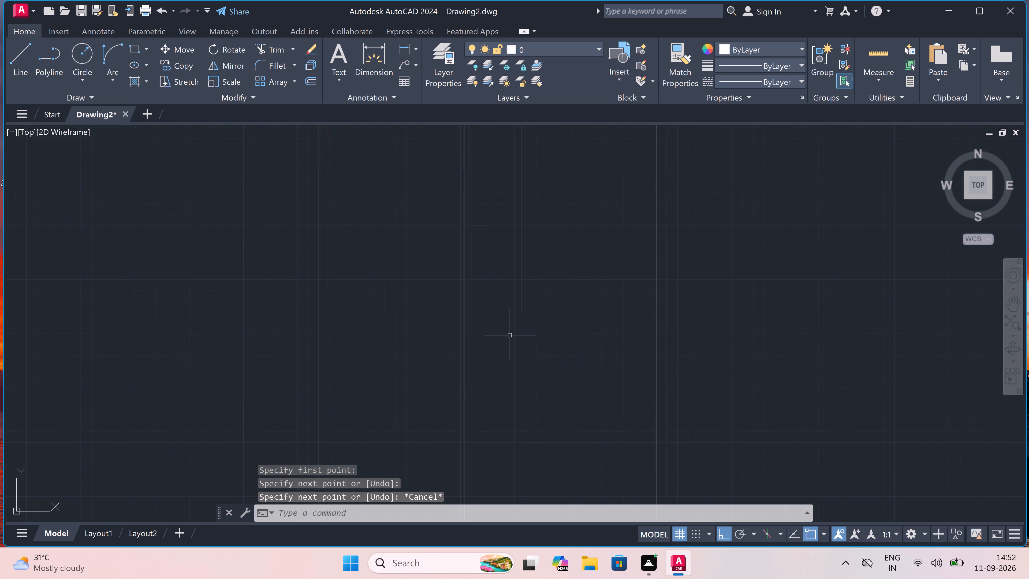
# Draw the partition's parallel east face south from the upper partition's south face, in line with the wall above, past the west face's end.
pyautogui.scroll(-4, 510, 330)
pyautogui.scroll(2, 529, 203)
pyautogui.press('space')
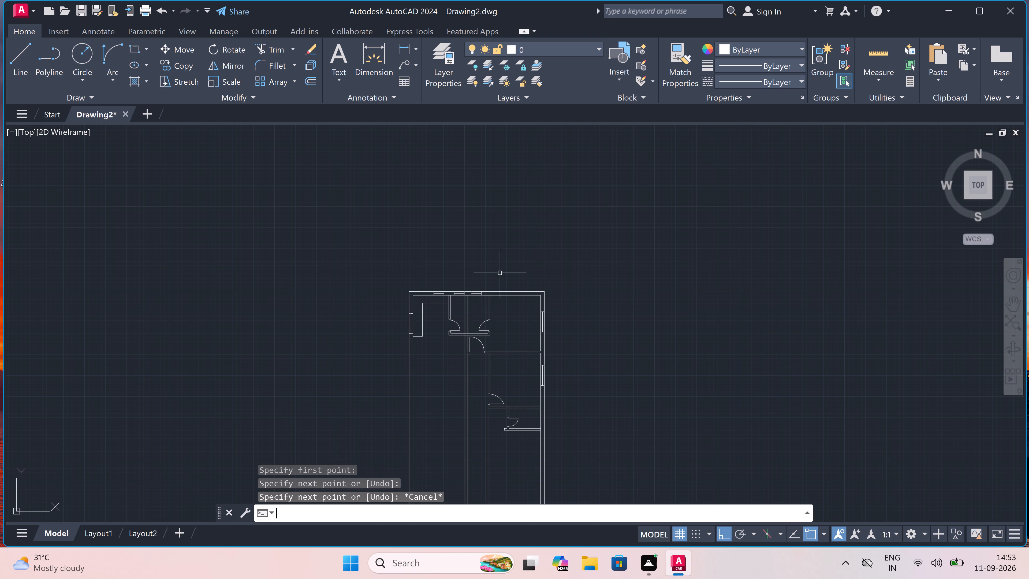
pyautogui.scroll(2, 479, 409)
pyautogui.scroll(3, 513, 403)
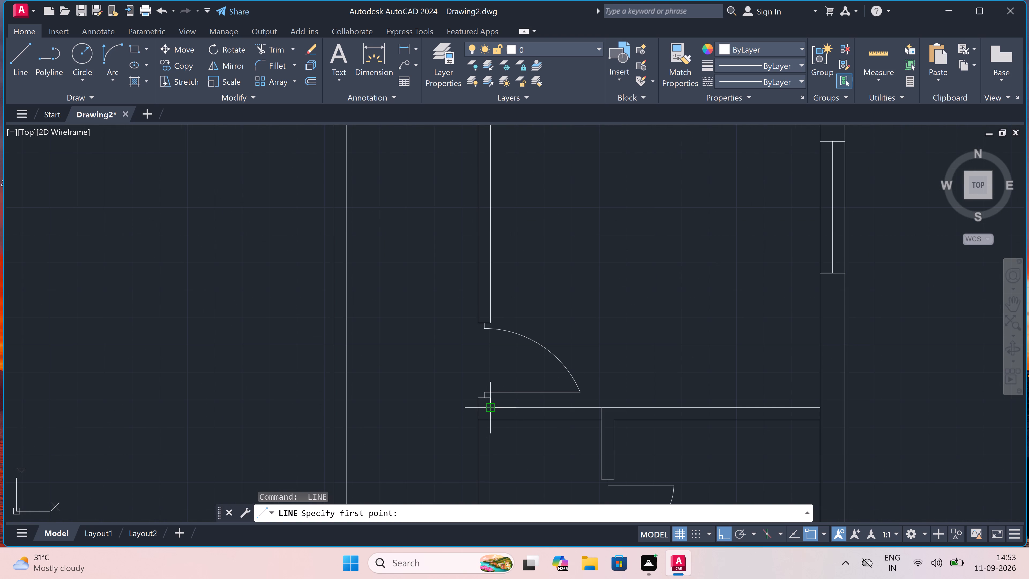
pyautogui.moveTo(490, 421); pyautogui.dragTo(491, 430)
pyautogui.scroll(-5, 505, 414)
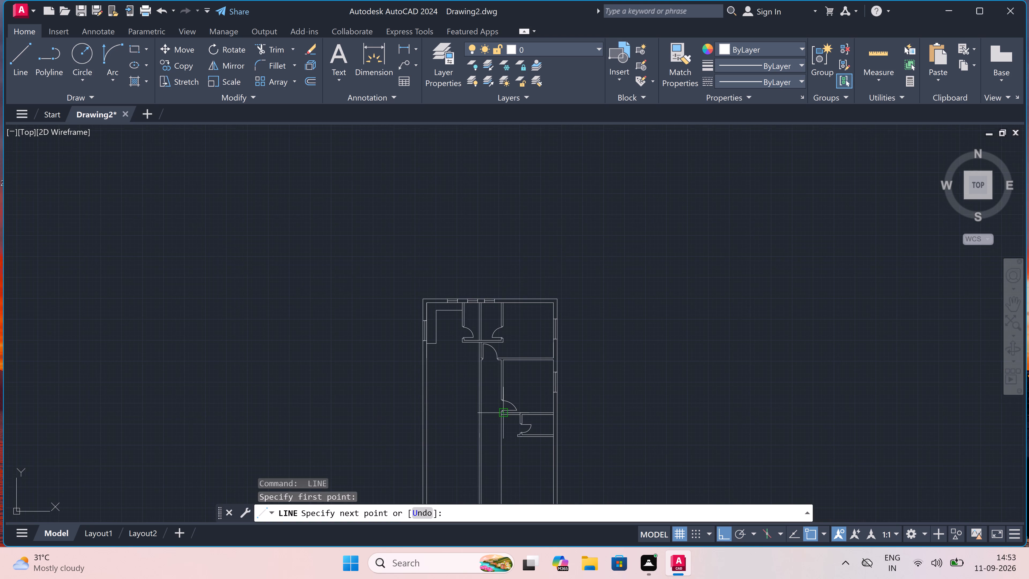
pyautogui.scroll(-5, 502, 459)
pyautogui.scroll(1, 502, 497)
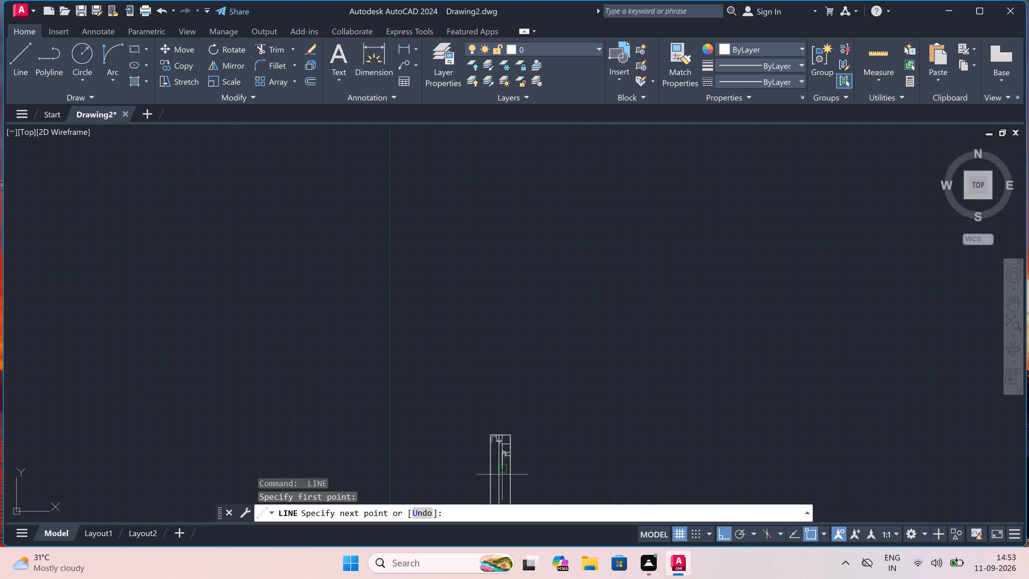
pyautogui.scroll(3, 508, 474)
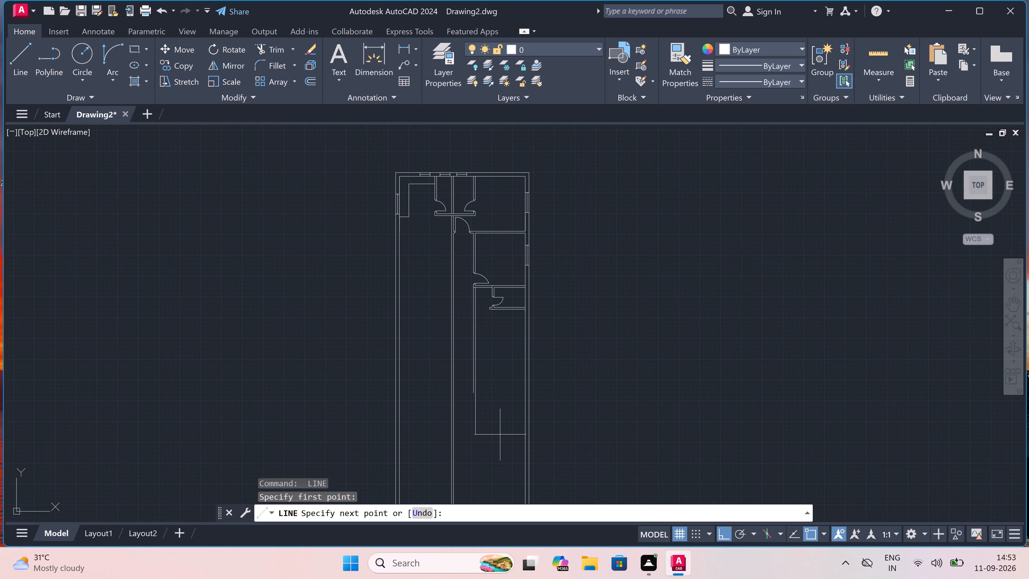
pyautogui.scroll(3, 468, 343)
pyautogui.scroll(-4, 491, 382)
pyautogui.scroll(3, 493, 425)
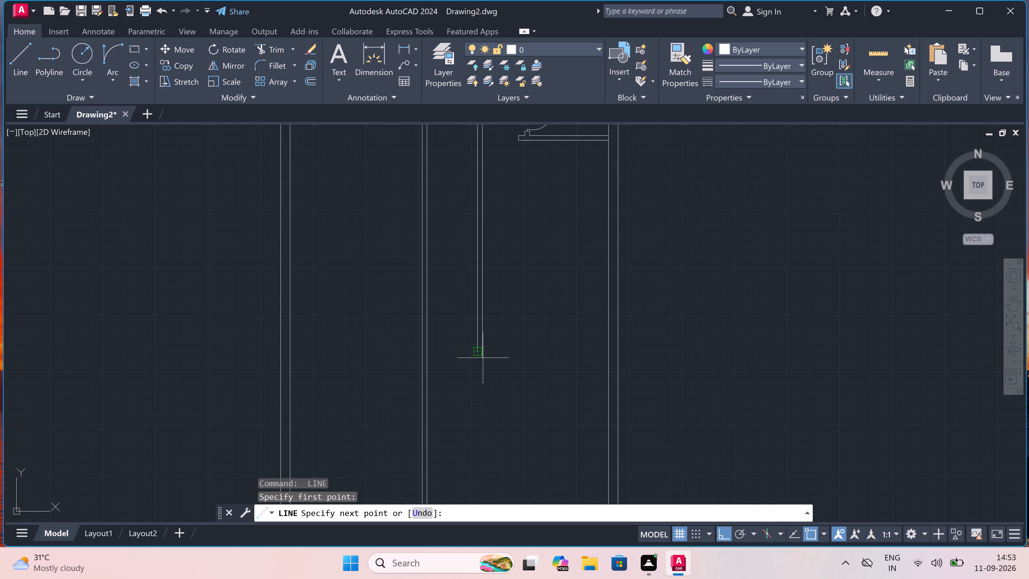
pyautogui.click(483, 379)
pyautogui.press('Escape')
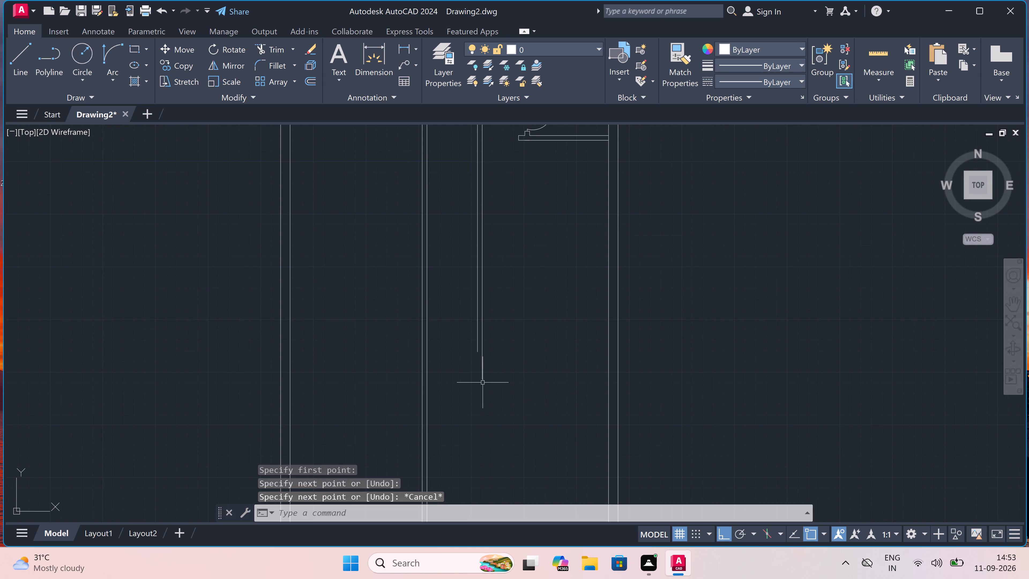
# Offset the south face of the small room's lower partition 10'7" to the south.
pyautogui.write('o')
pyautogui.press('space')
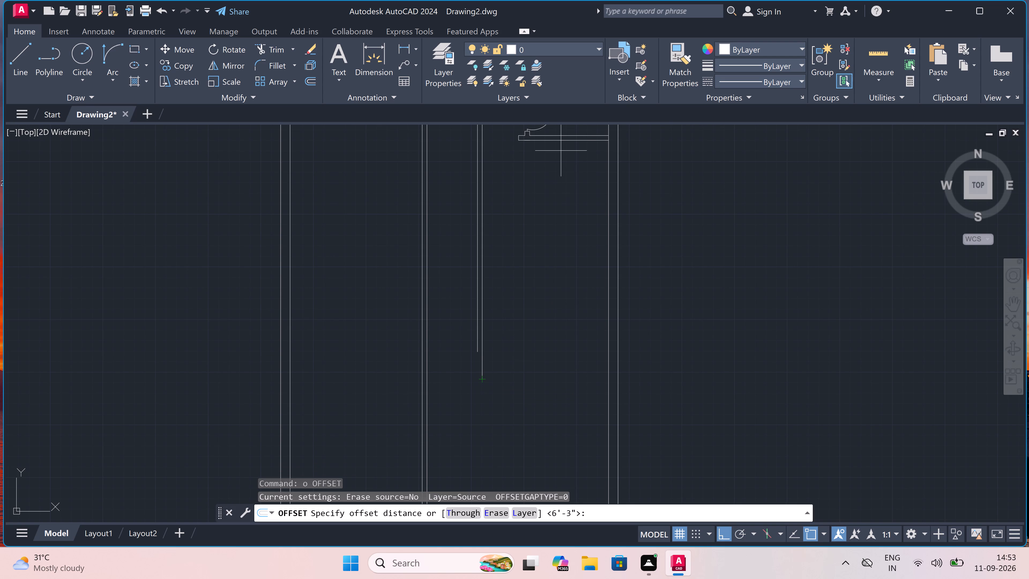
pyautogui.moveTo(560, 140); pyautogui.dragTo(560, 164)
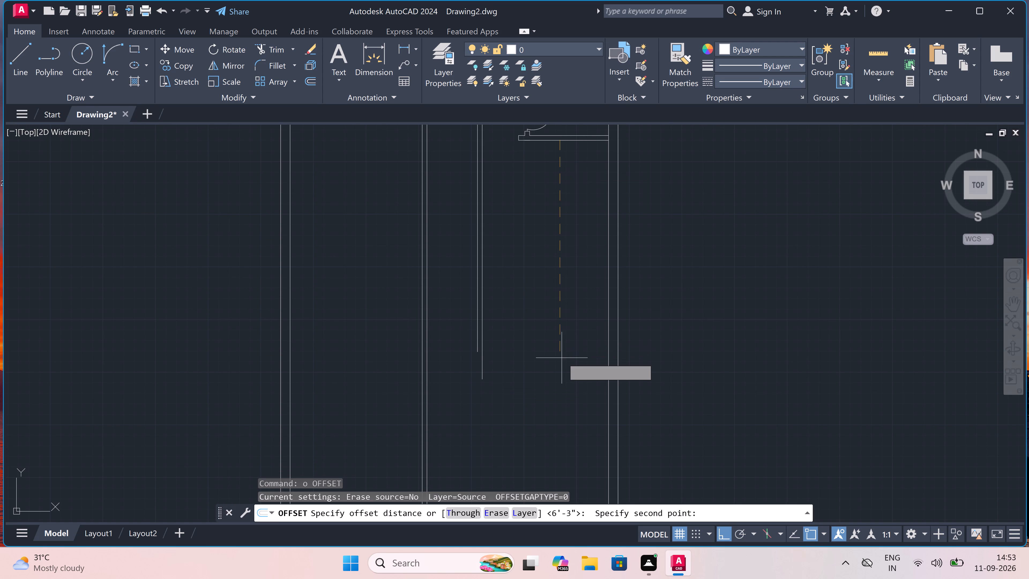
pyautogui.write("10'")
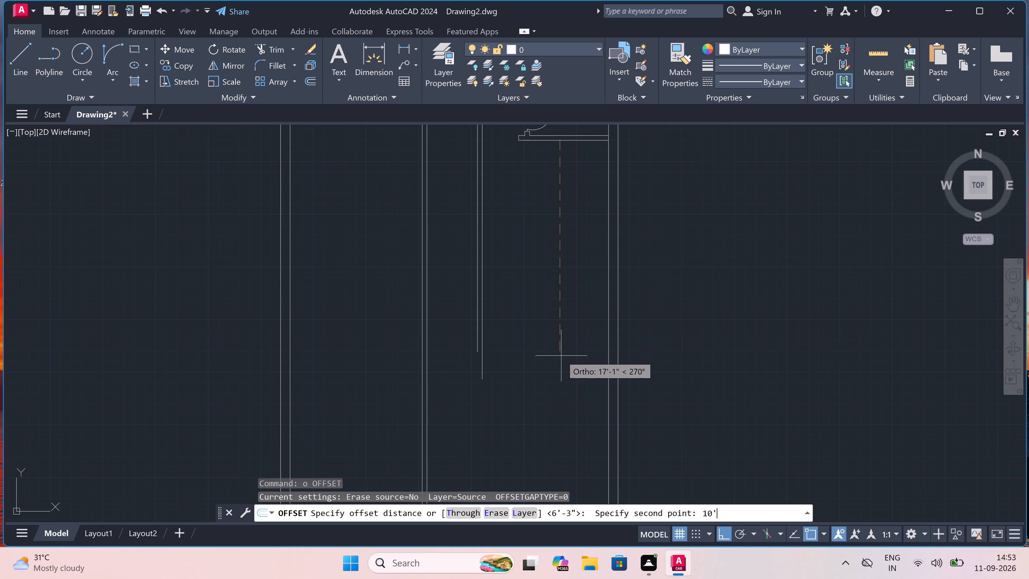
pyautogui.write('7"')
pyautogui.press('space')
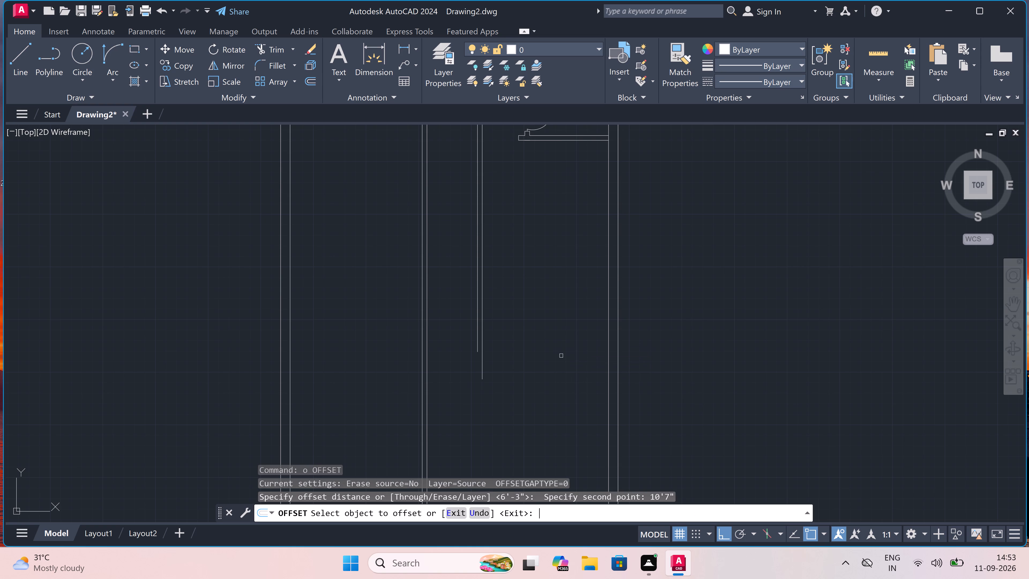
pyautogui.click(577, 139)
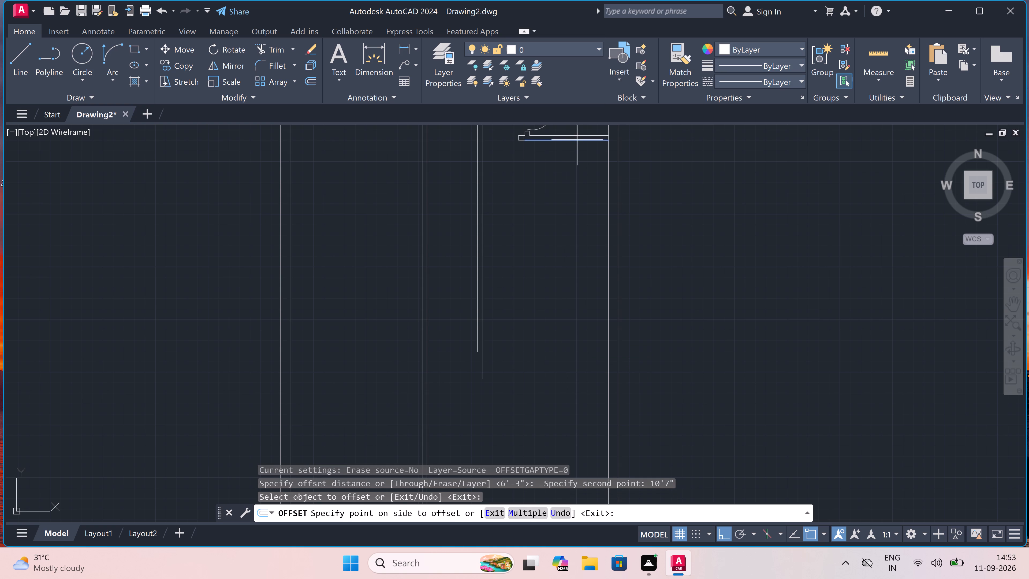
pyautogui.click(565, 203)
pyautogui.press('Escape')
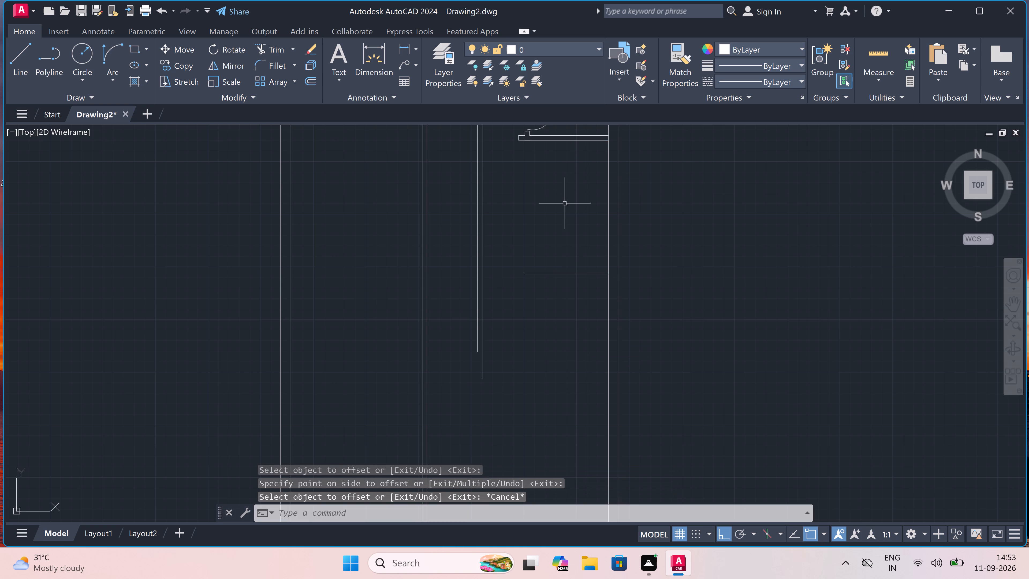
# Offset the new horizontal wall line 4.5" south to form the partition's second face.
pyautogui.write('o')
pyautogui.press('space')
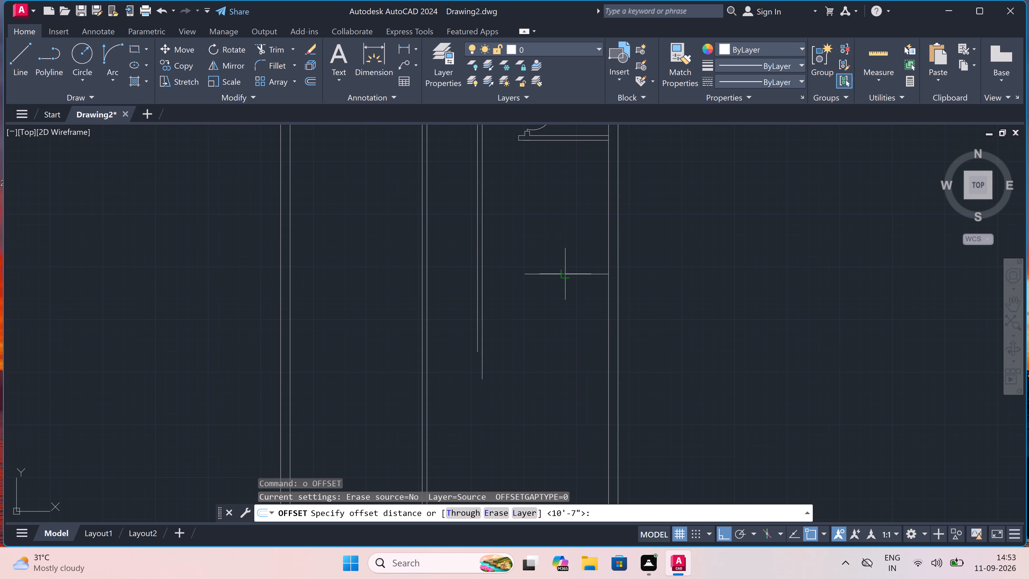
pyautogui.moveTo(563, 275); pyautogui.dragTo(566, 305)
pyautogui.write('4.5"')
pyautogui.press('space')
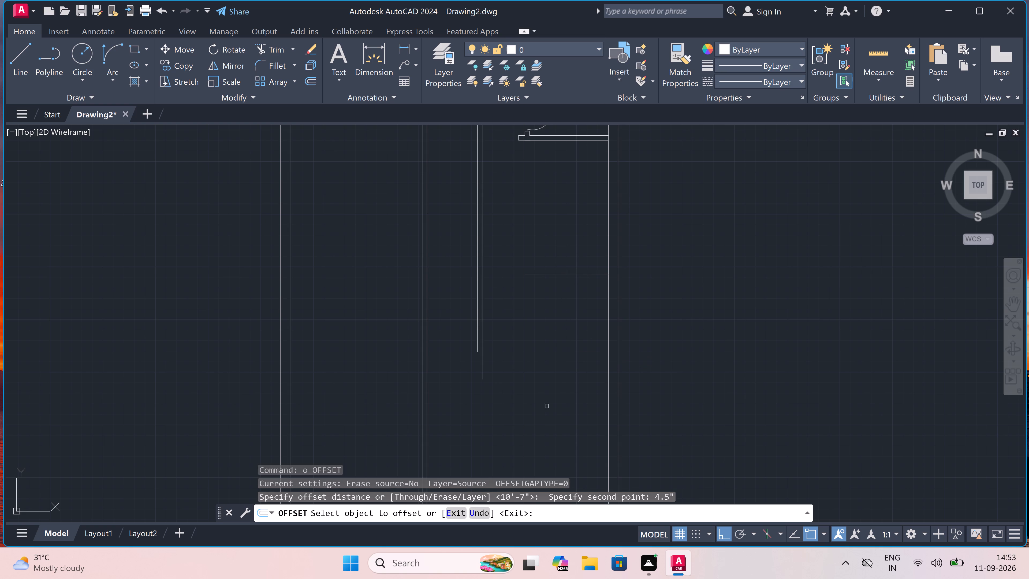
pyautogui.click(569, 273)
pyautogui.click(566, 306)
pyautogui.press('Escape')
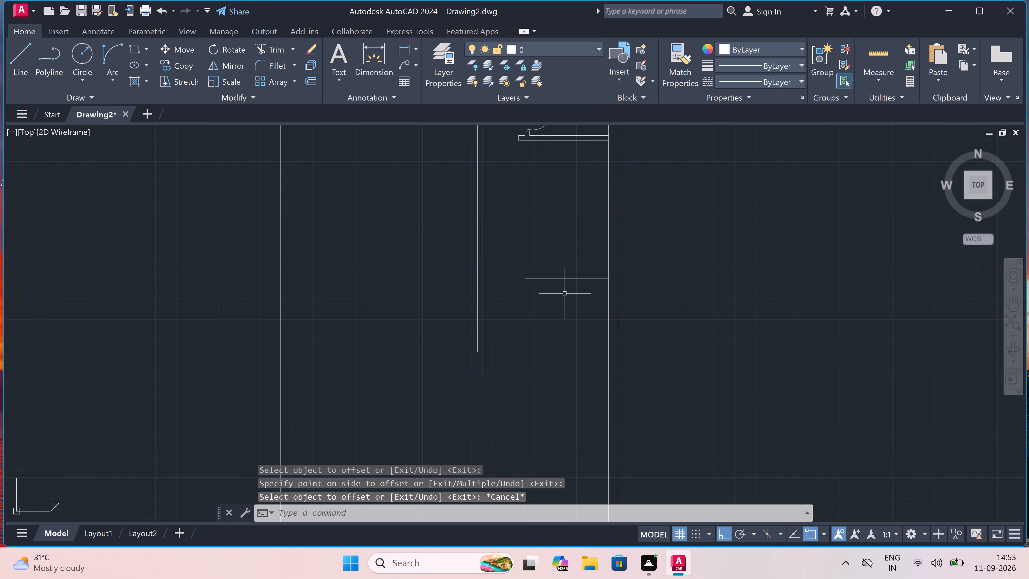
# Extend both faces of the new horizontal partition west to the east face of the new vertical partition.
pyautogui.press('e')
pyautogui.press('x')
pyautogui.press('space')
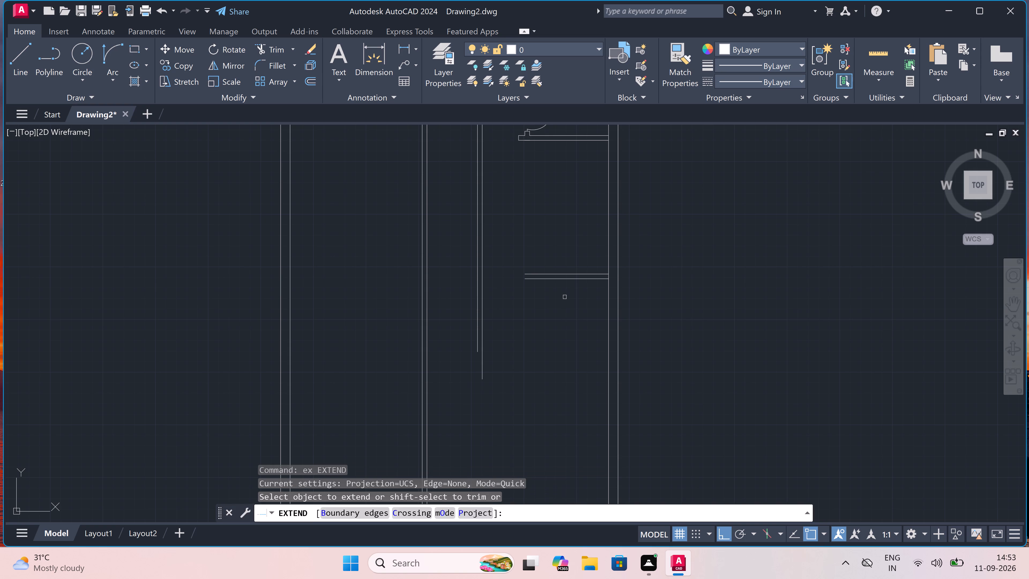
pyautogui.click(565, 297)
pyautogui.doubleClick(566, 256)
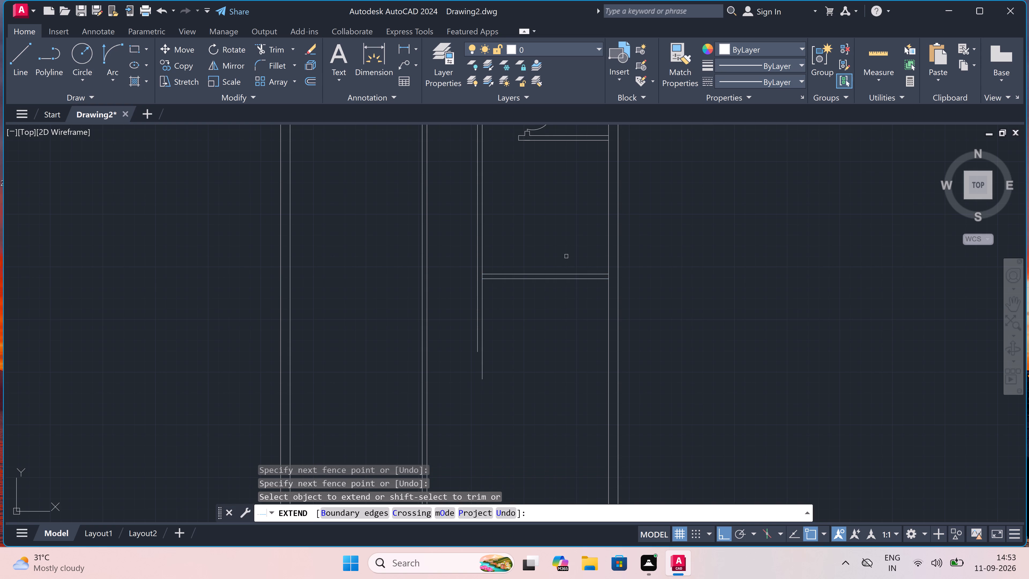
# Extend both faces of the new horizontal partition further west to the west face of the vertical partition.
pyautogui.click(537, 314)
pyautogui.click(523, 211)
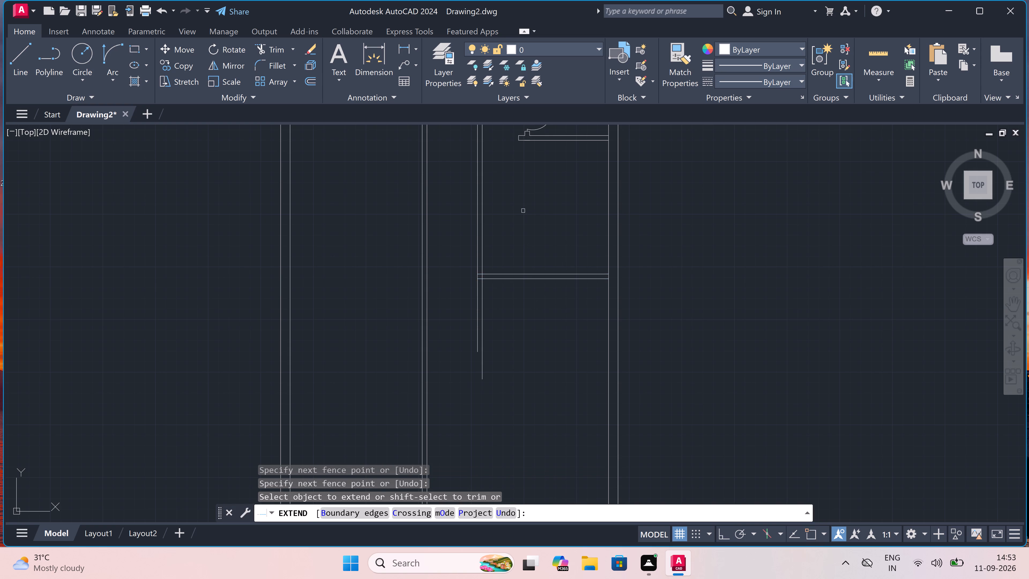
pyautogui.press('Escape')
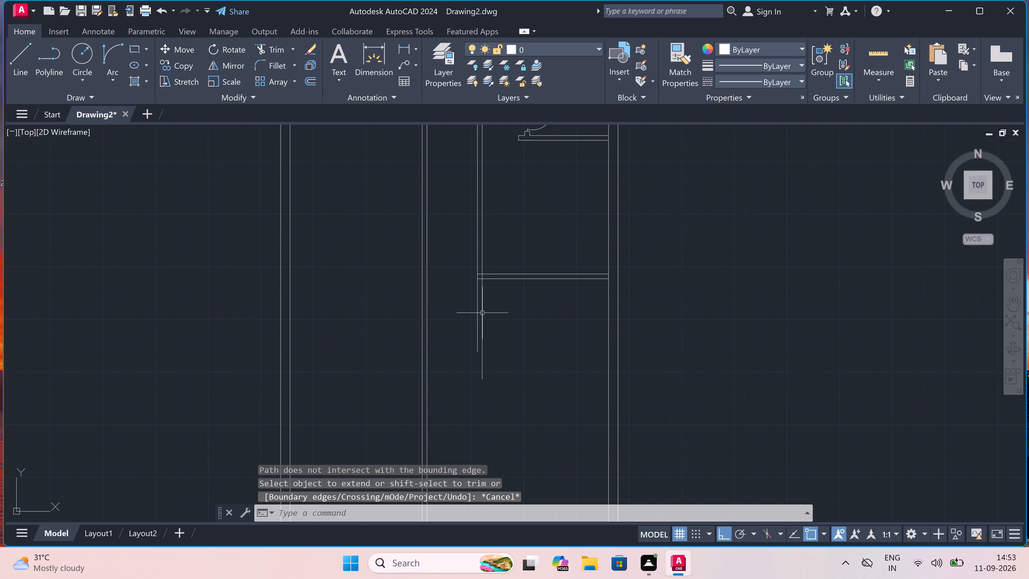
# Trim the vertical partition's overhangs below the new horizontal partition and the crossing inner lines to form a clean corner.
pyautogui.write('tr')
pyautogui.press('space')
pyautogui.click(482, 313)
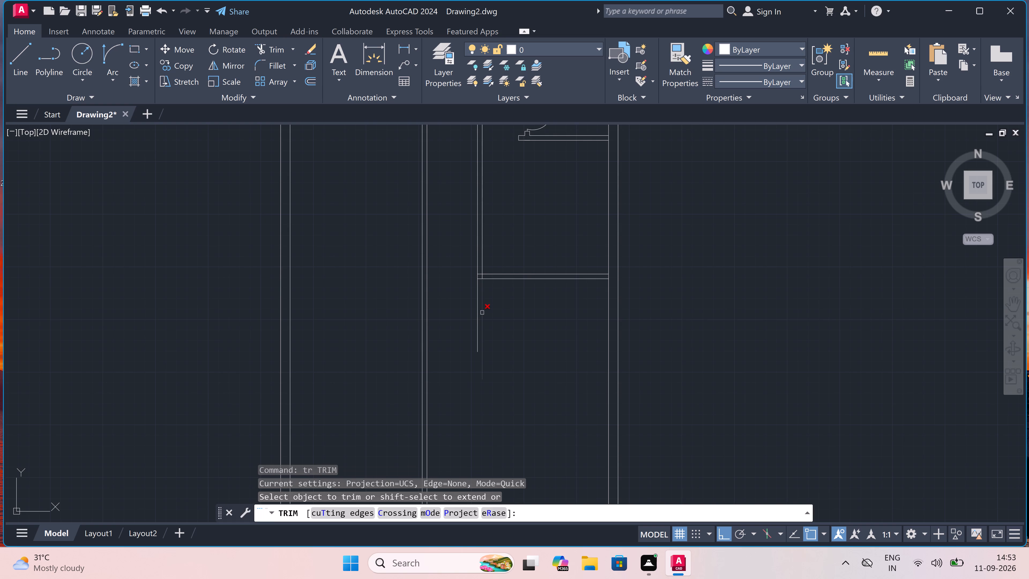
pyautogui.doubleClick(479, 308)
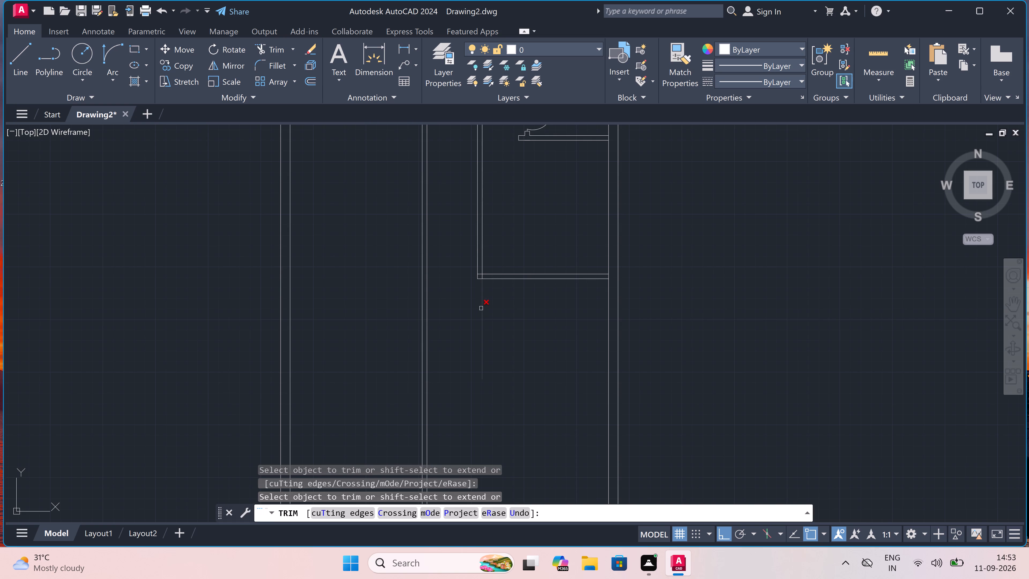
pyautogui.click(482, 308)
pyautogui.scroll(-1, 482, 308)
pyautogui.scroll(3, 478, 288)
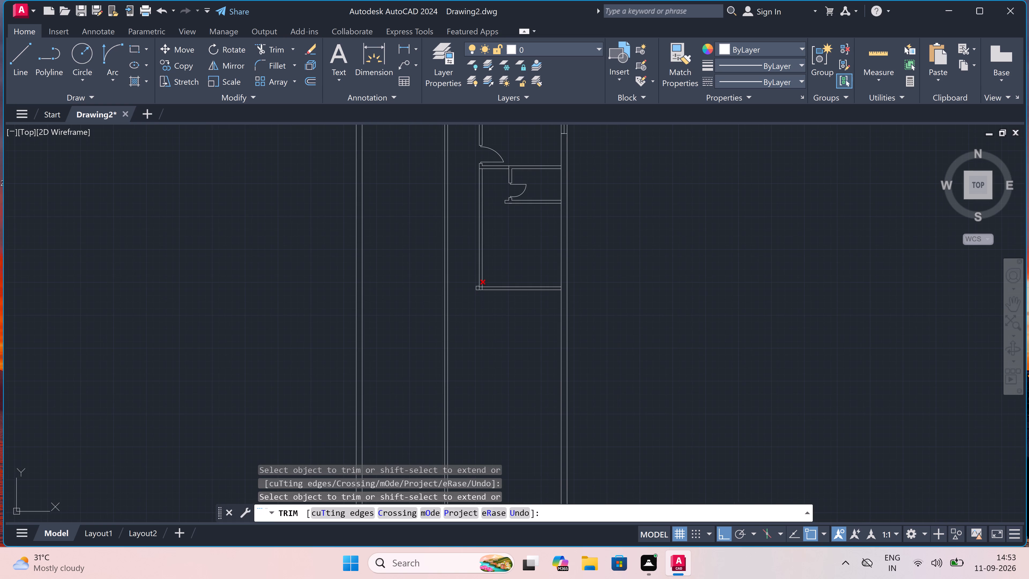
pyautogui.scroll(3, 484, 284)
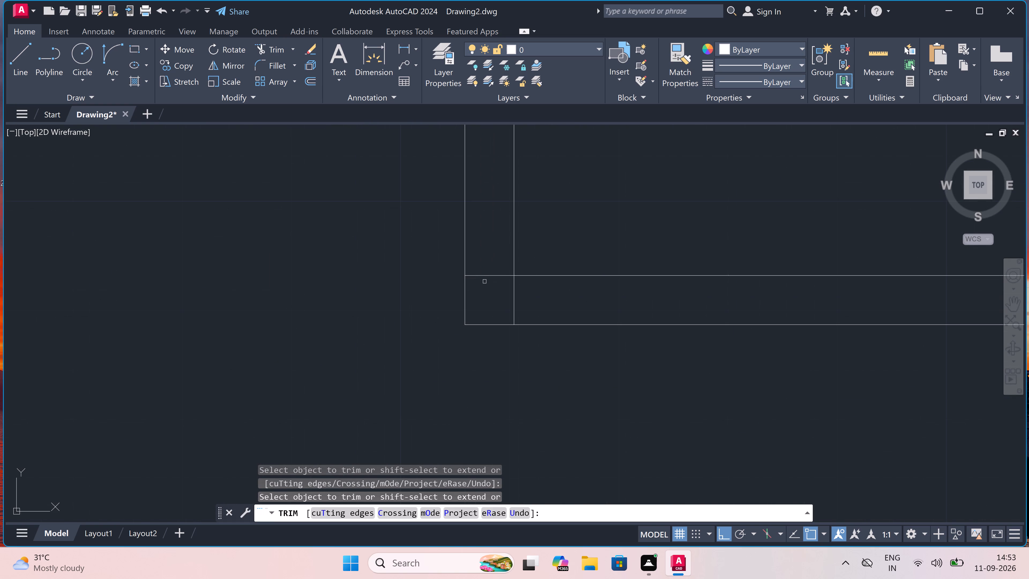
pyautogui.click(485, 277)
pyautogui.click(486, 268)
pyautogui.click(539, 303)
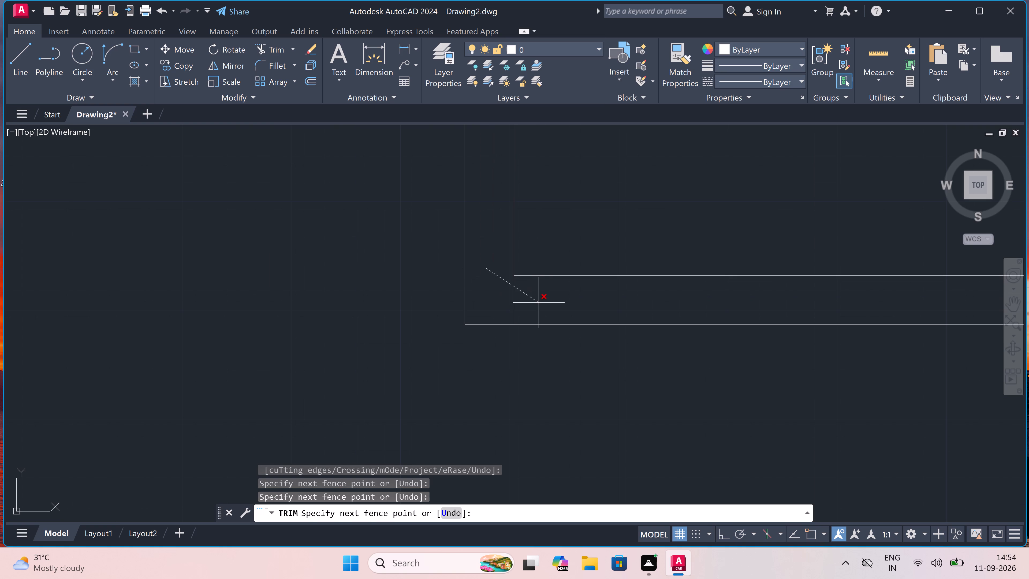
pyautogui.scroll(-9, 539, 303)
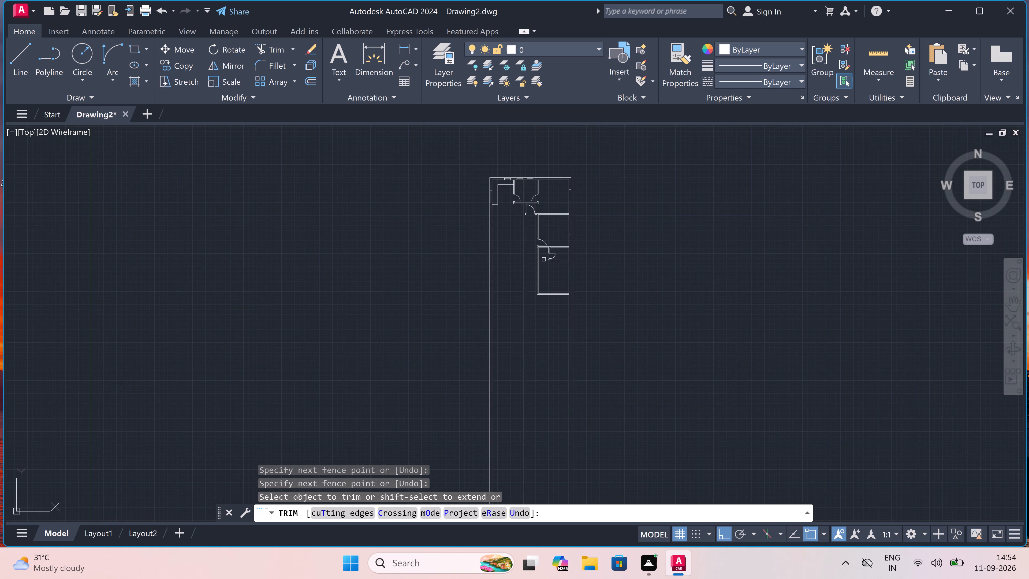
pyautogui.scroll(4, 544, 243)
pyautogui.scroll(-2, 543, 299)
pyautogui.scroll(3, 538, 316)
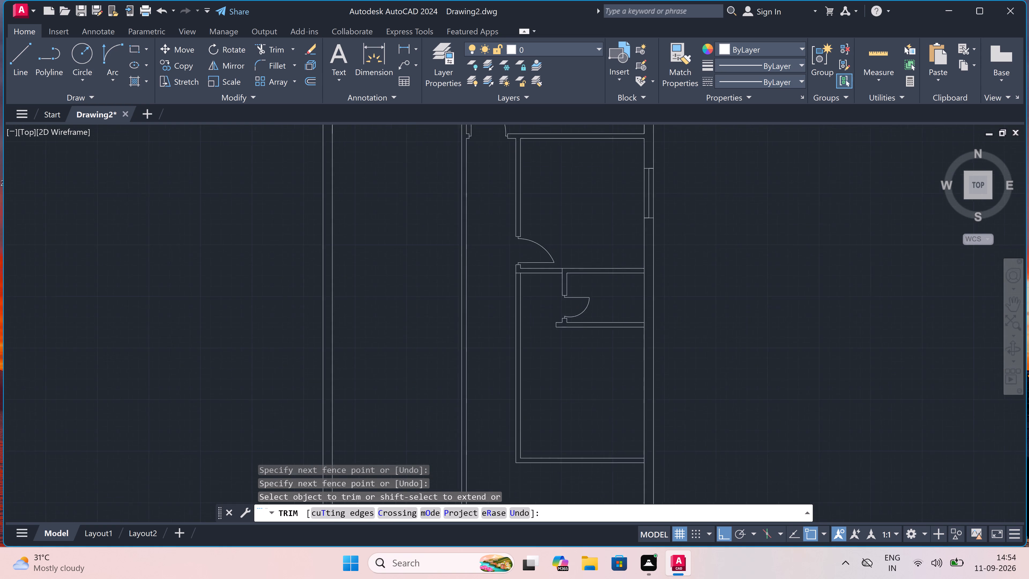
pyautogui.press('Escape')
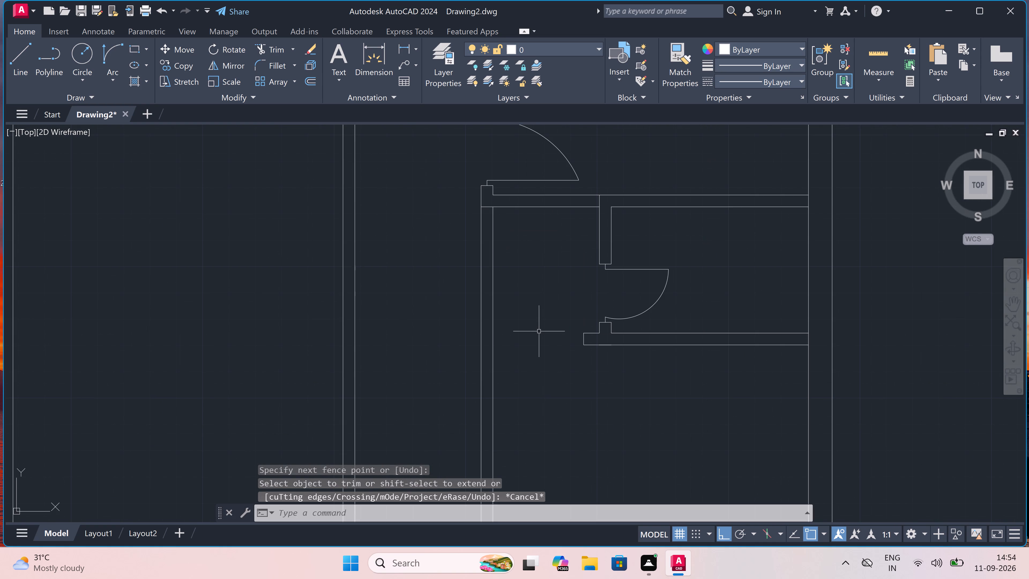
# Draw a line west from the end of the small room's lower partition, along its north face, to the vertical partition's west face.
pyautogui.scroll(1, 539, 345)
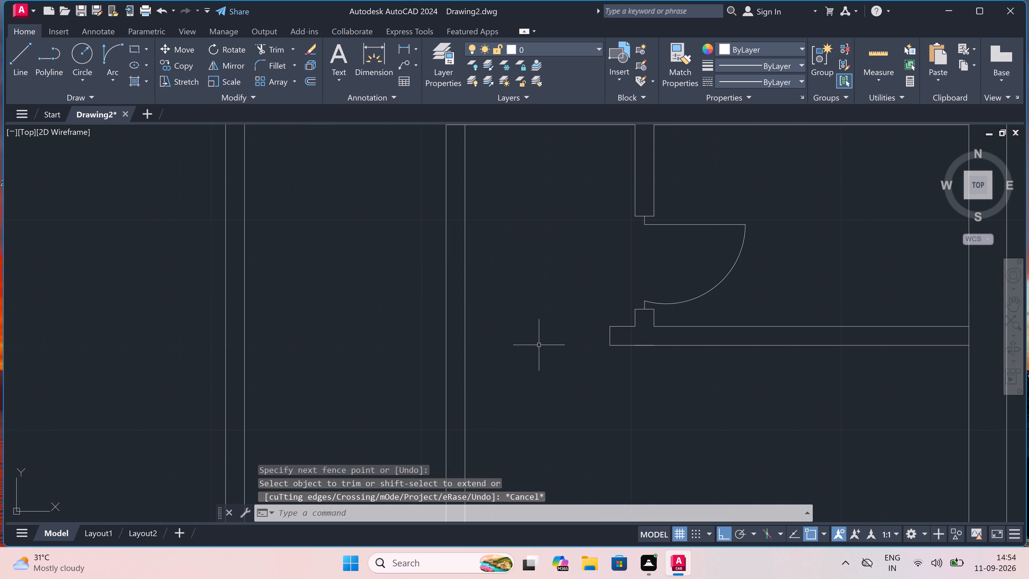
pyautogui.press('l')
pyautogui.press('space')
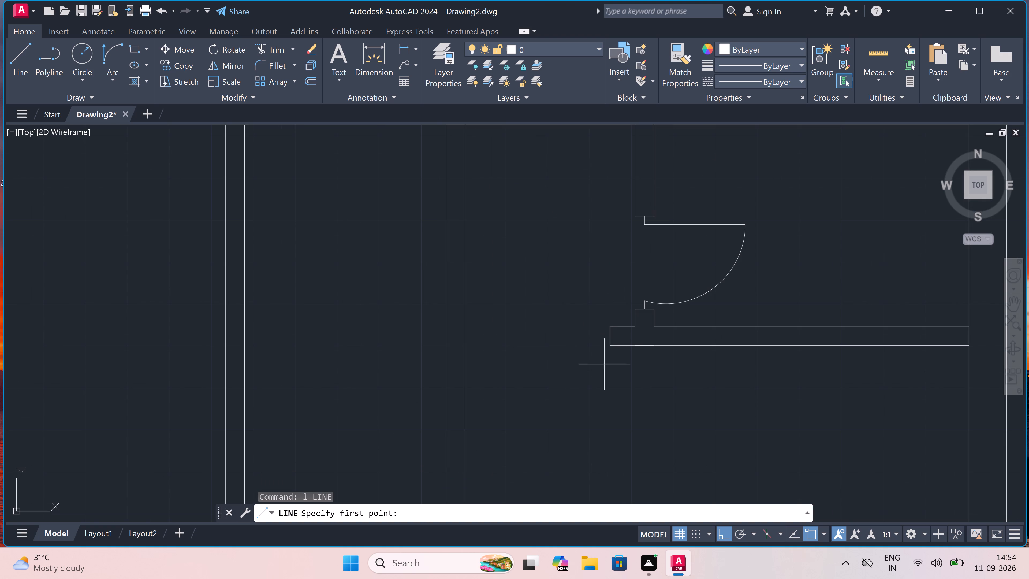
pyautogui.moveTo(611, 328); pyautogui.dragTo(603, 329)
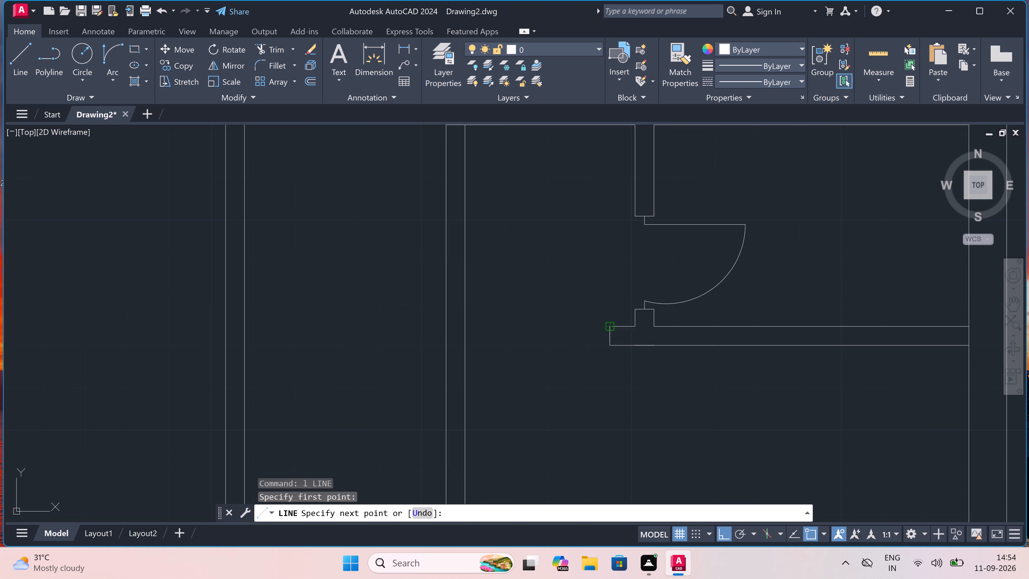
pyautogui.doubleClick(447, 325)
pyautogui.press('Escape')
# Trim the line between the two partitions and the vertical partition's faces north of it, leaving a capped wall end beside an opening.
pyautogui.press('t')
pyautogui.press('r')
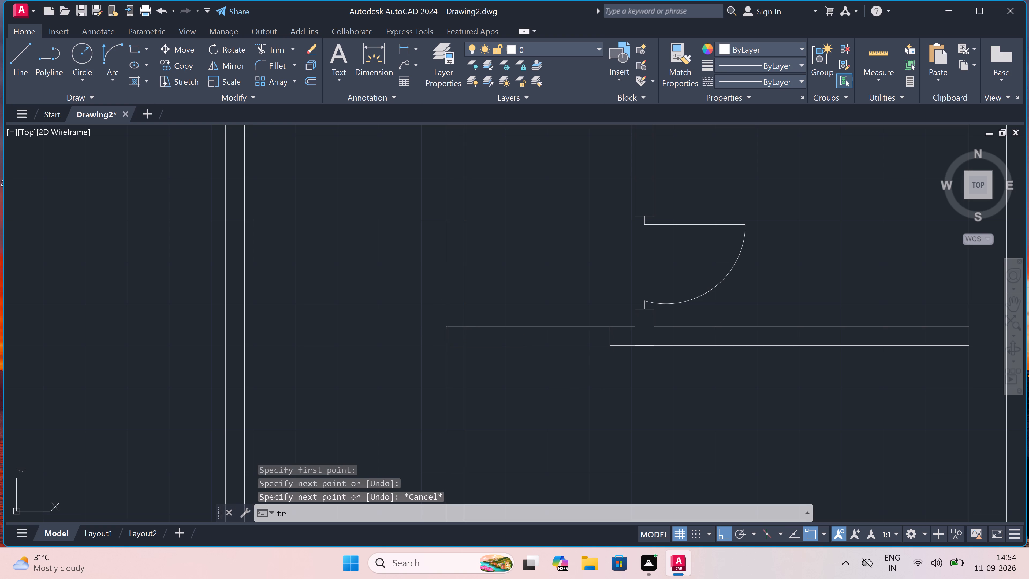
pyautogui.press('space')
pyautogui.click(504, 358)
pyautogui.click(510, 308)
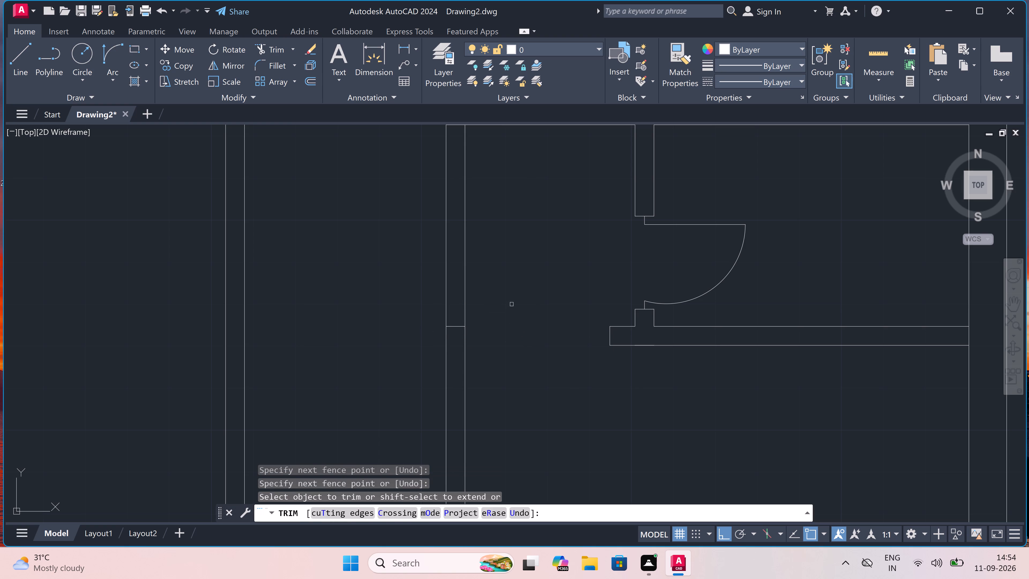
pyautogui.moveTo(512, 277); pyautogui.dragTo(502, 276)
pyautogui.click(405, 256)
pyautogui.scroll(-4, 405, 256)
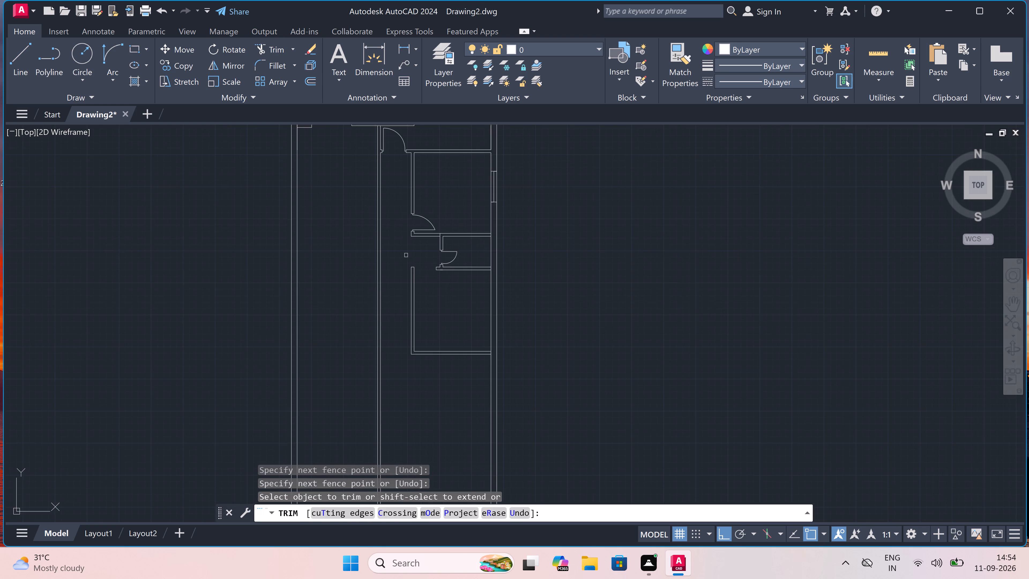
pyautogui.scroll(3, 406, 255)
pyautogui.scroll(2, 500, 321)
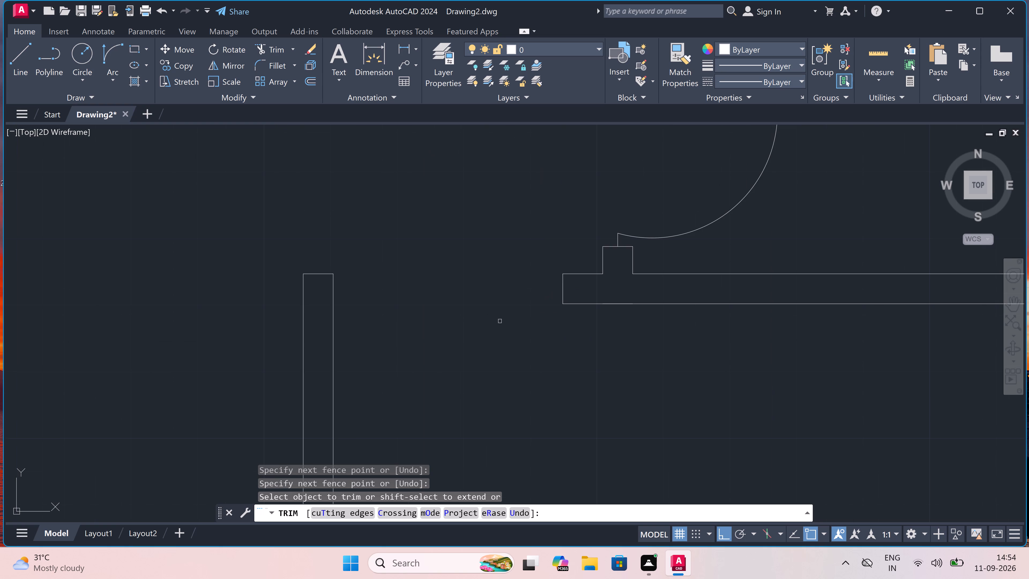
pyautogui.press('Escape')
# Draw facing 2" door stop lines, one west from the small room's lower partition end, one east from the capped vertical partition.
pyautogui.write('l')
pyautogui.press('space')
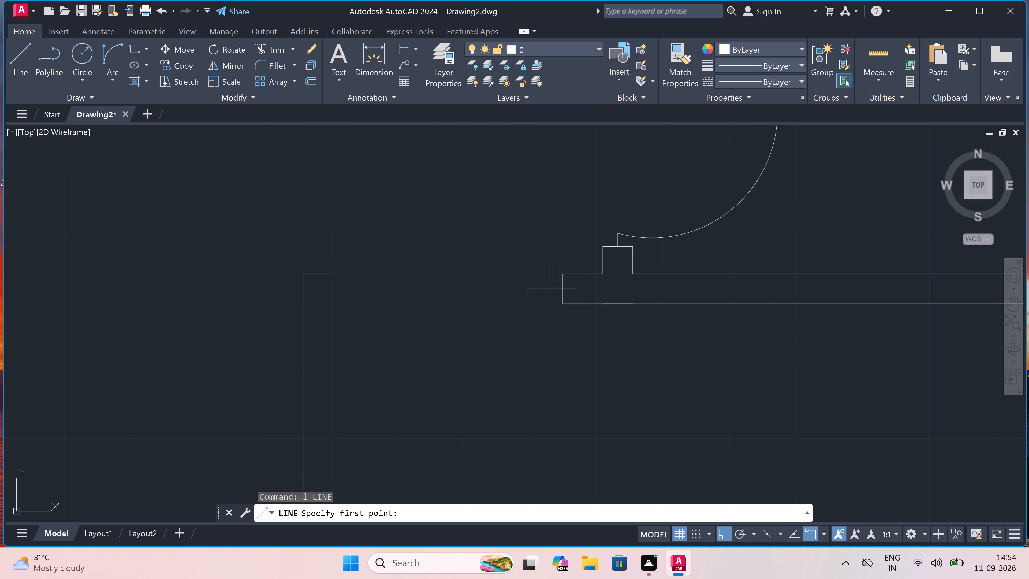
pyautogui.click(561, 290)
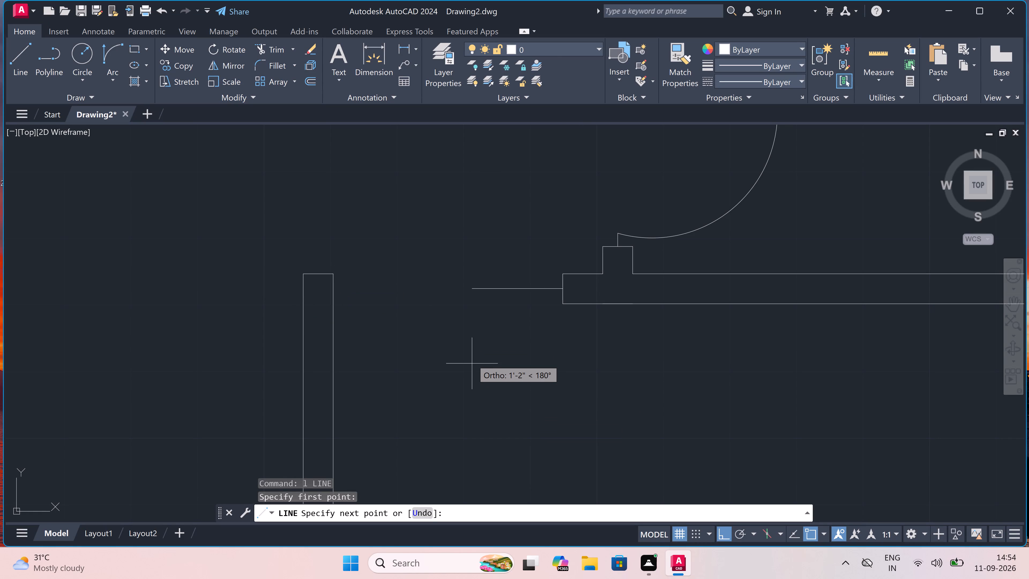
pyautogui.write('2"')
pyautogui.press('space')
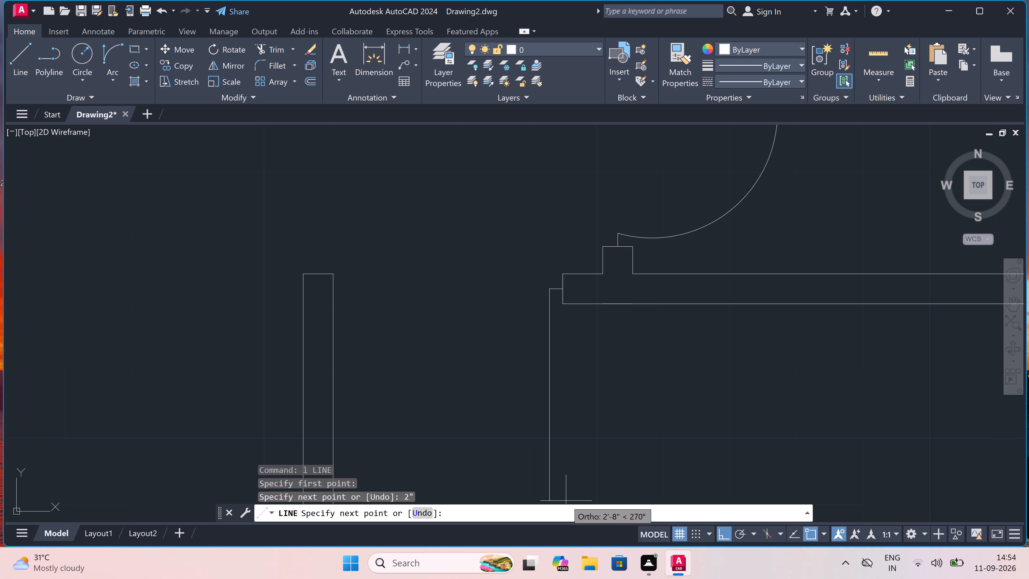
pyautogui.press('Escape')
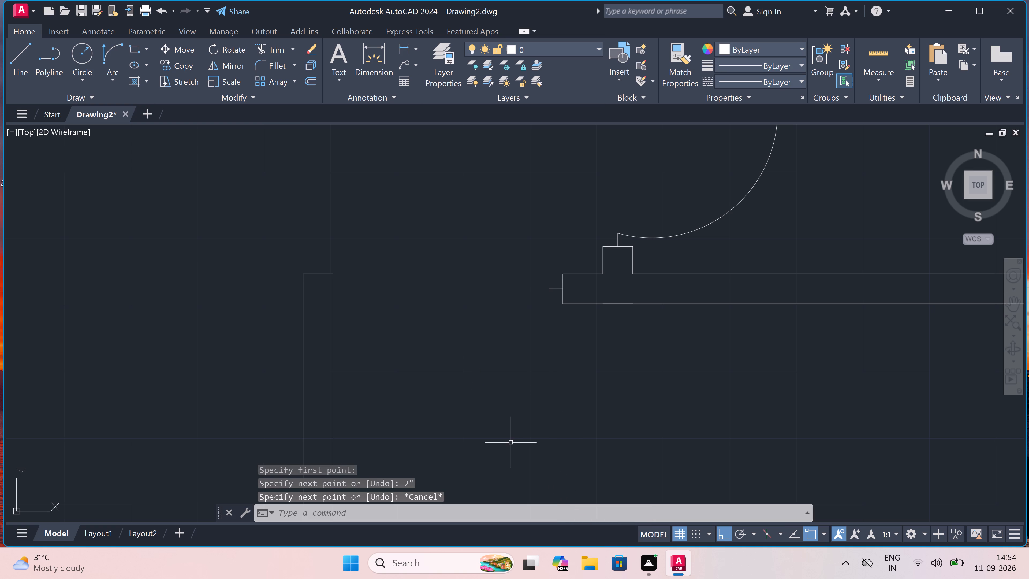
pyautogui.press('space')
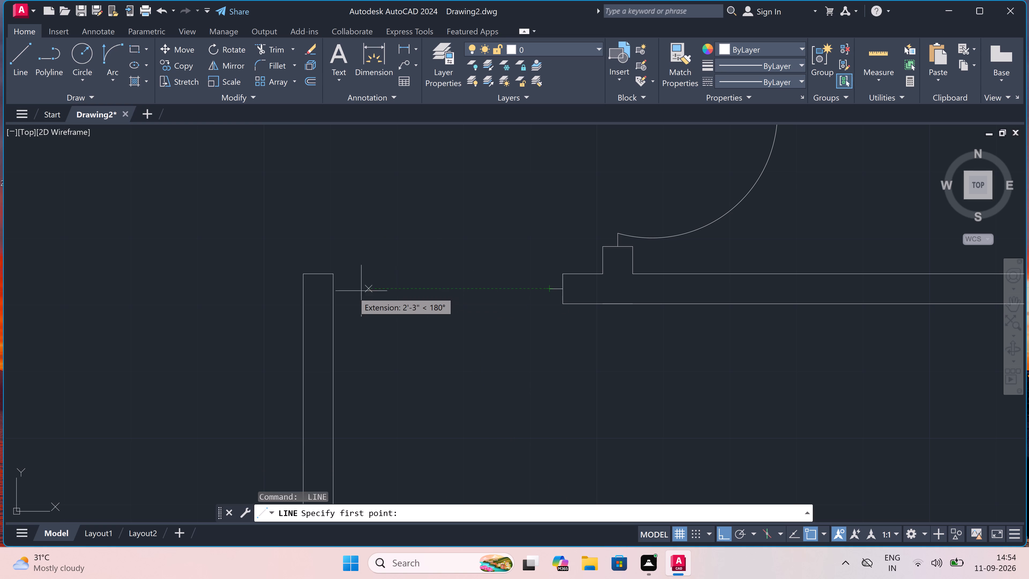
pyautogui.click(333, 288)
pyautogui.write('2"')
pyautogui.press('space')
pyautogui.press('Escape')
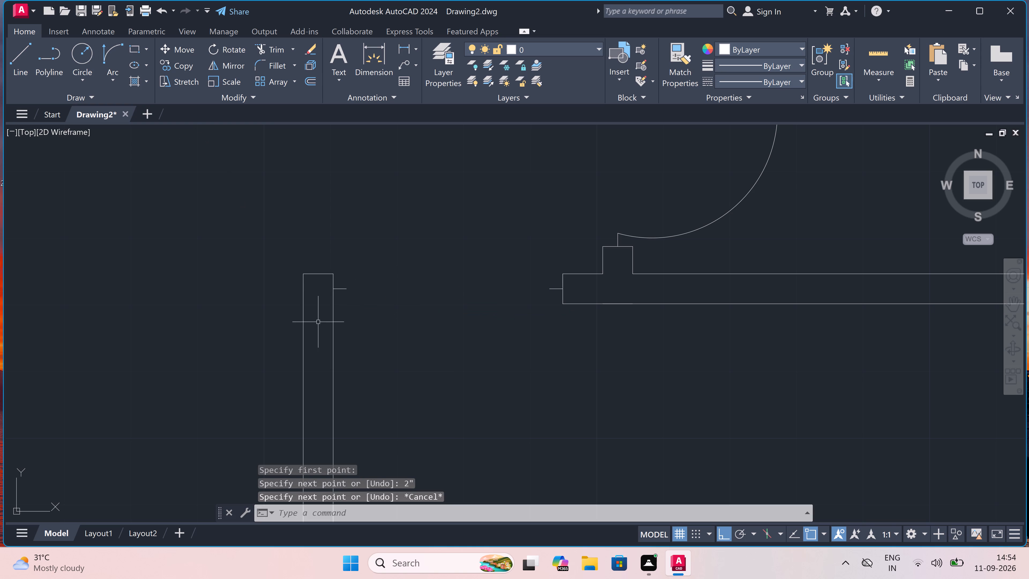
# Draw a 2.5' door leaf line south from the free end of the stop on the vertical partition.
pyautogui.press('space')
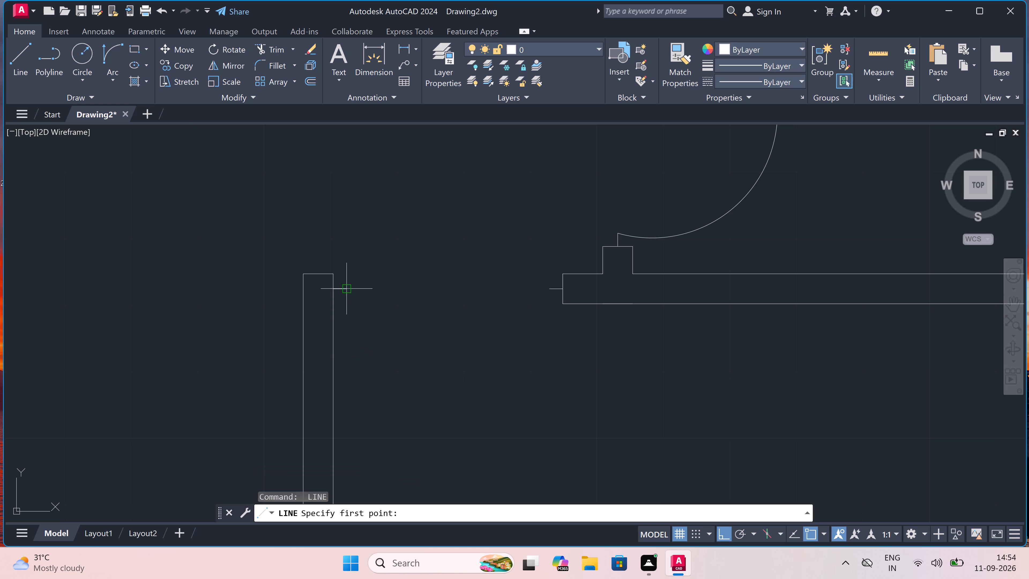
pyautogui.moveTo(343, 291); pyautogui.dragTo(348, 313)
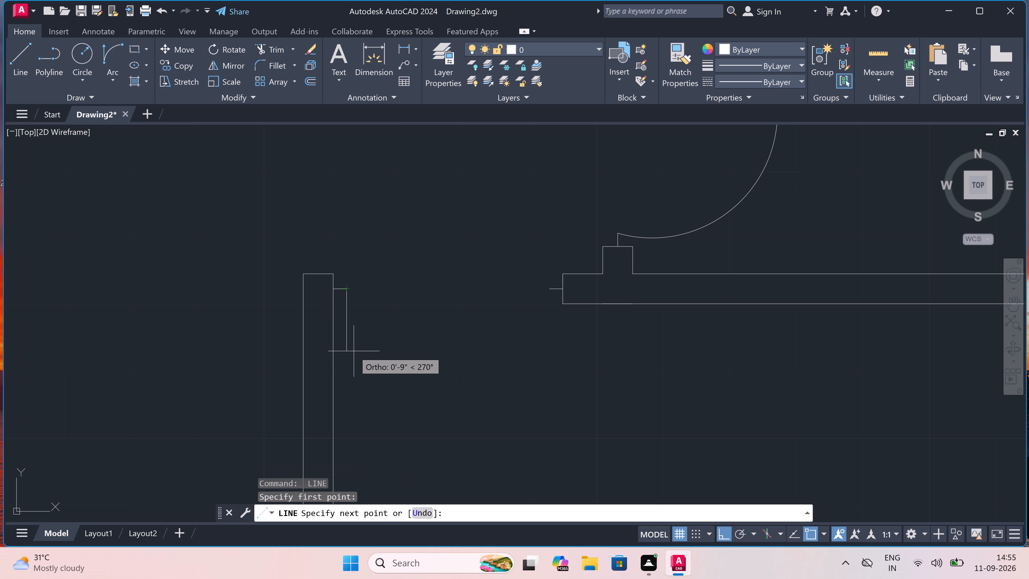
pyautogui.write('2.')
pyautogui.write("5'")
pyautogui.press('space')
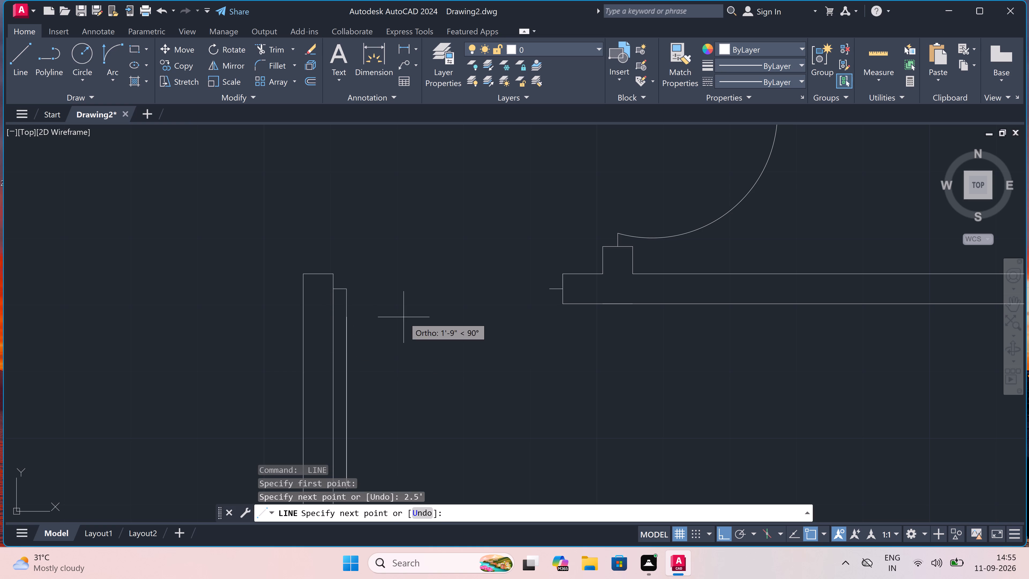
pyautogui.scroll(-5, 441, 295)
pyautogui.scroll(3, 443, 345)
pyautogui.scroll(2, 446, 299)
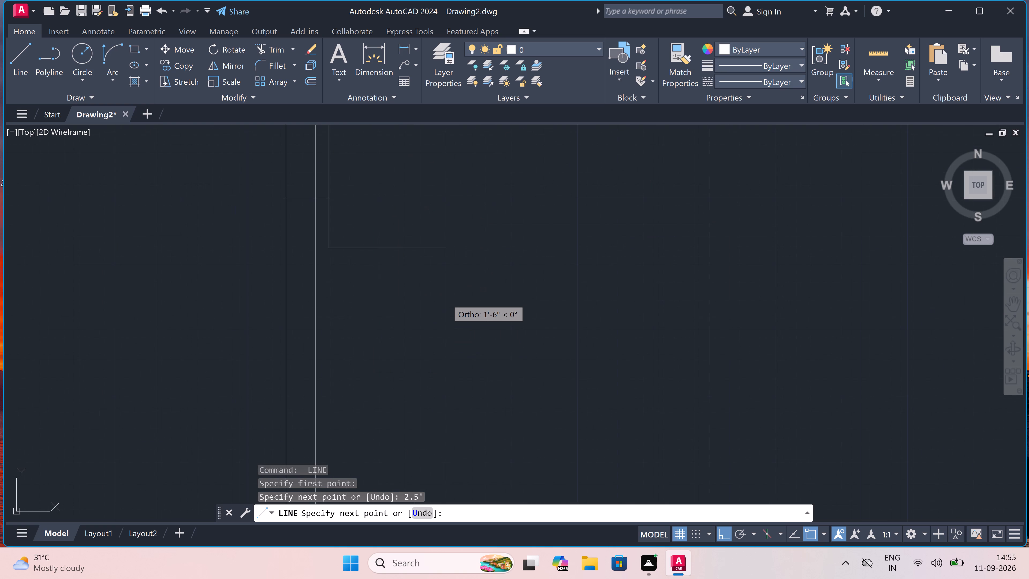
pyautogui.scroll(-5, 446, 297)
pyautogui.scroll(2, 438, 217)
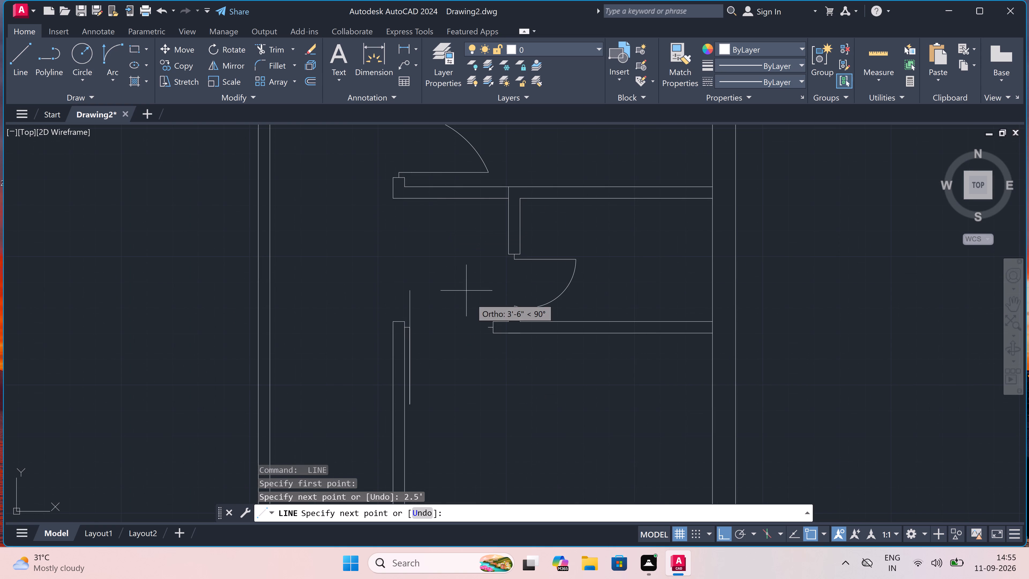
pyautogui.scroll(1, 472, 339)
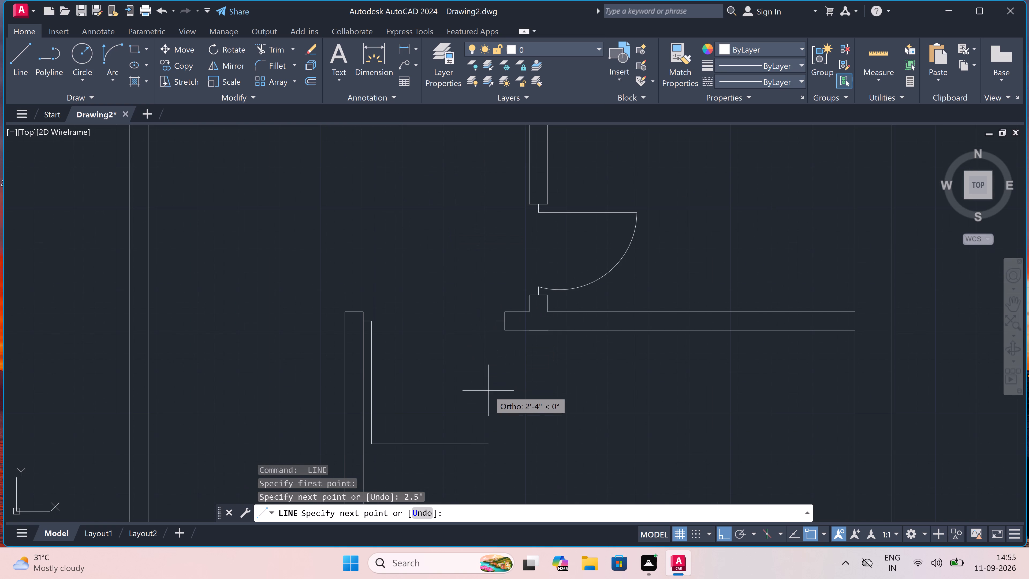
pyautogui.press('Escape')
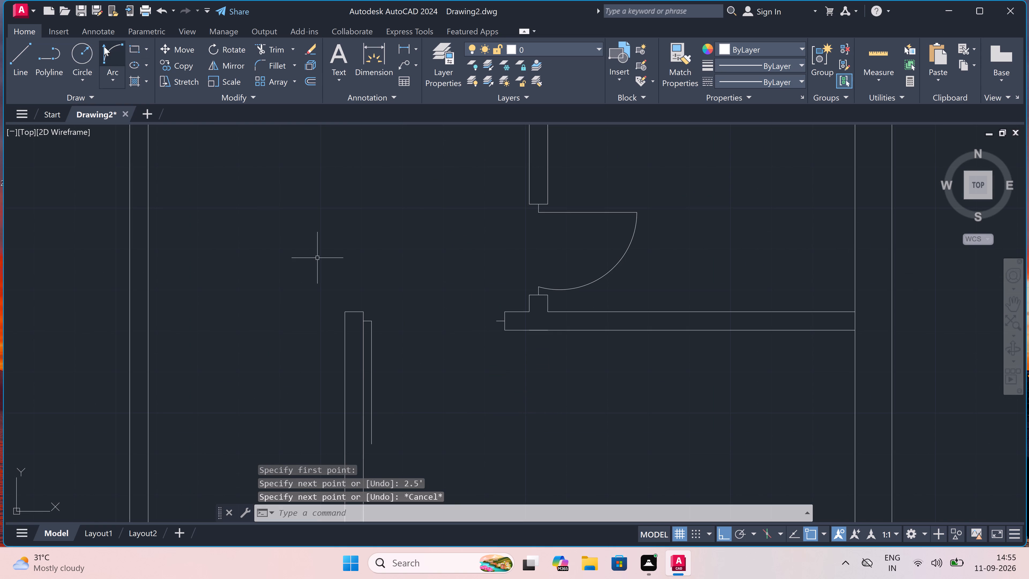
# Draw the door swing as a start-end-direction arc from the leaf's south end to the free end of the opposite stop.
pyautogui.click(105, 45)
pyautogui.scroll(1, 395, 471)
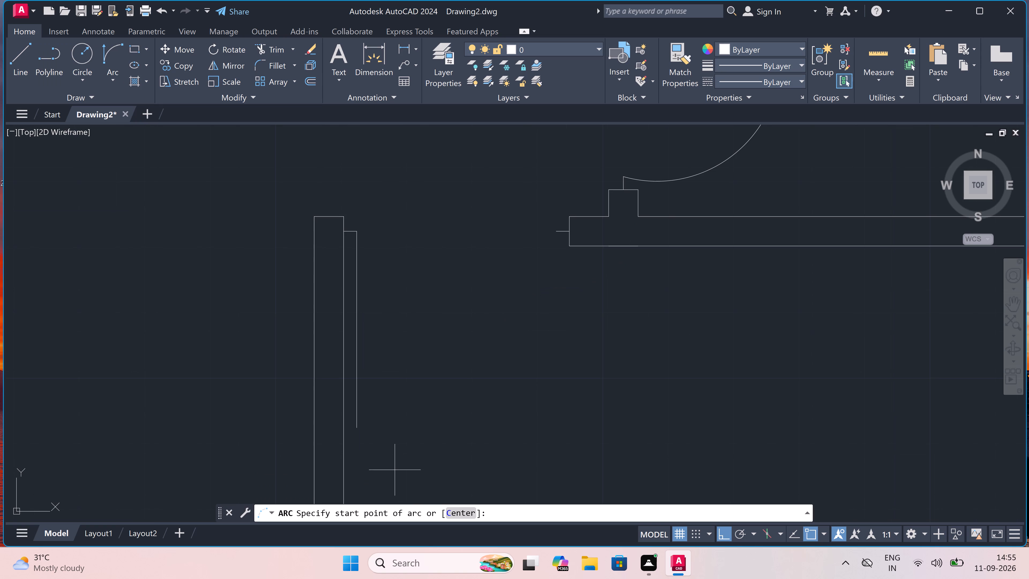
pyautogui.moveTo(355, 427); pyautogui.dragTo(359, 423)
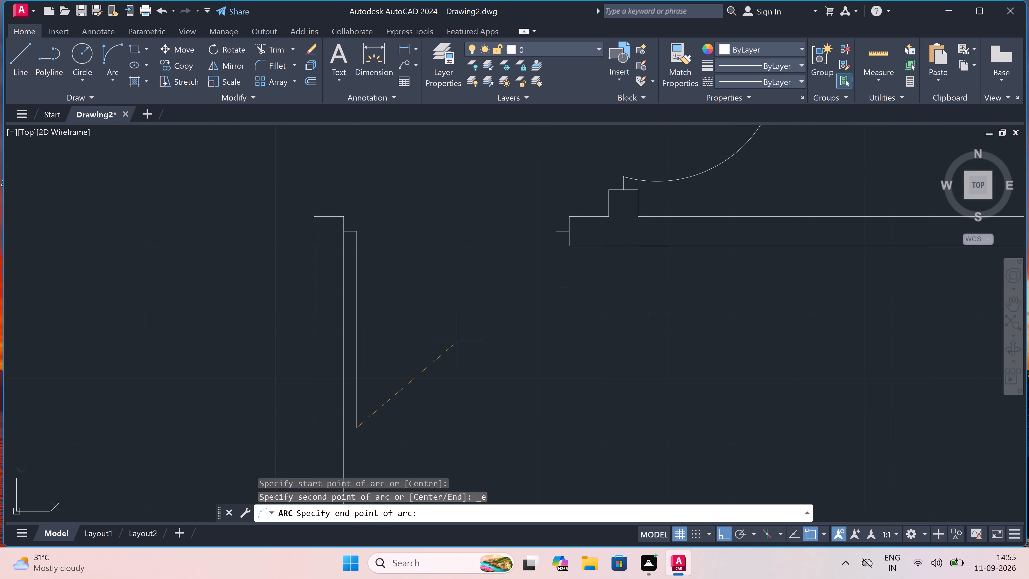
pyautogui.click(557, 233)
pyautogui.click(564, 323)
pyautogui.scroll(-4, 564, 323)
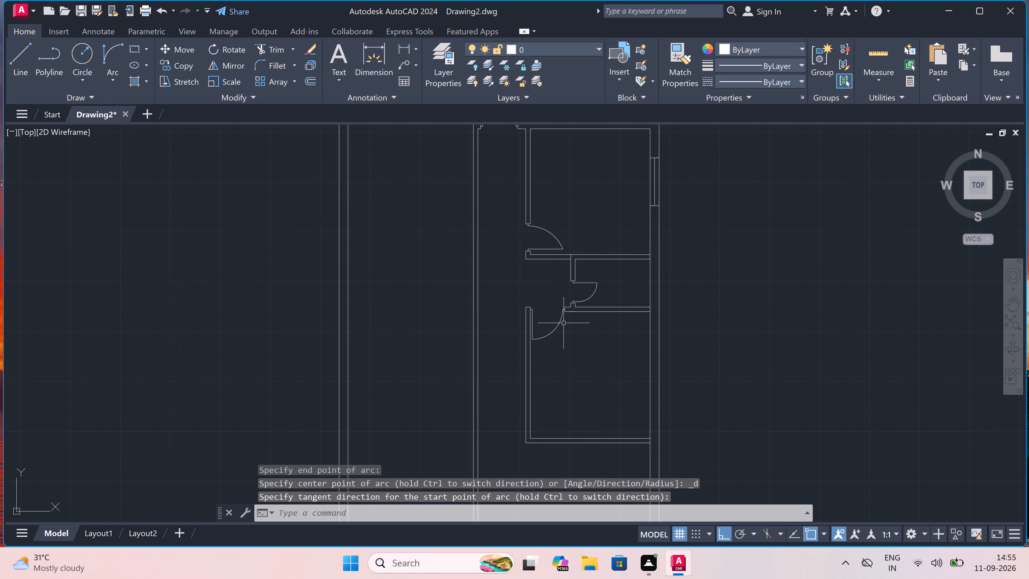
pyautogui.scroll(-3, 564, 323)
pyautogui.scroll(3, 594, 305)
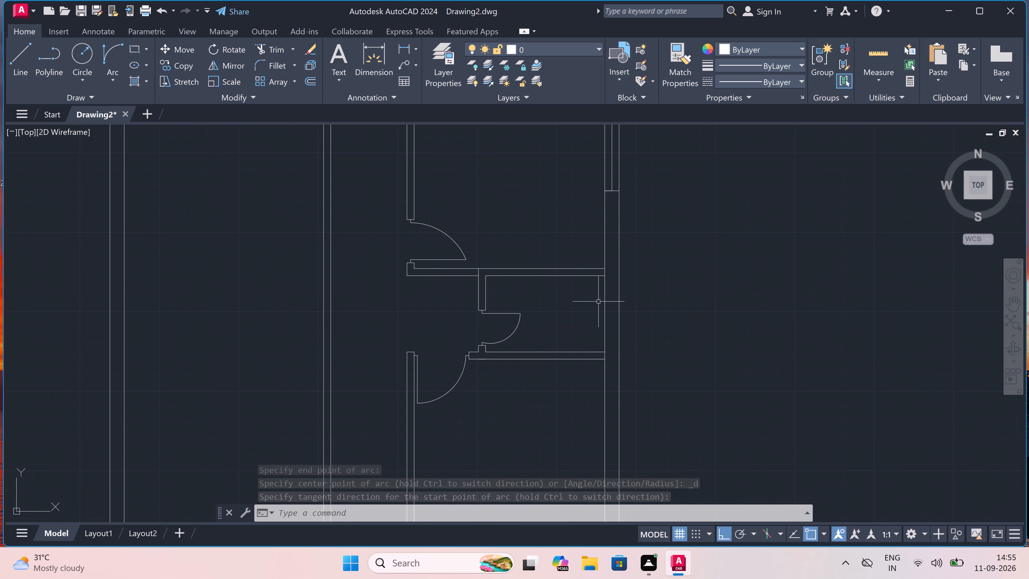
# Draw a 2' window in the small room's east outer wall, with end lines across the wall and a centre line between them.
pyautogui.scroll(2, 604, 300)
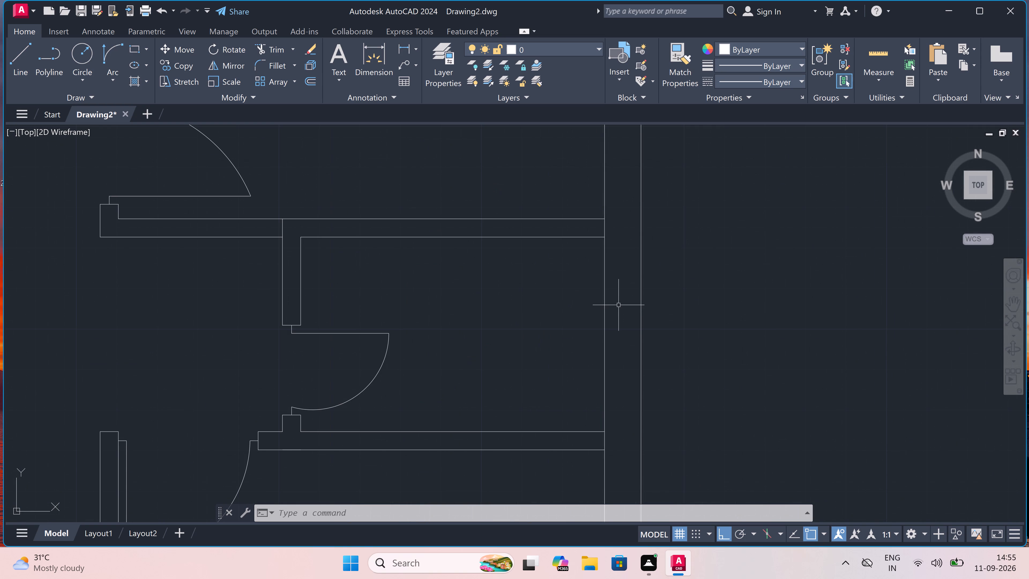
pyautogui.press('l')
pyautogui.press('space')
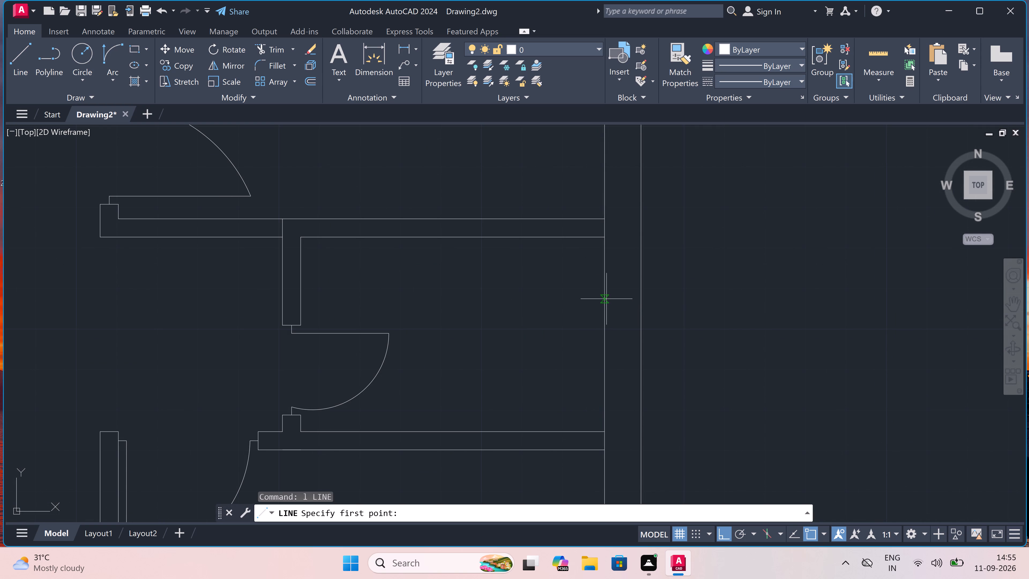
pyautogui.click(603, 293)
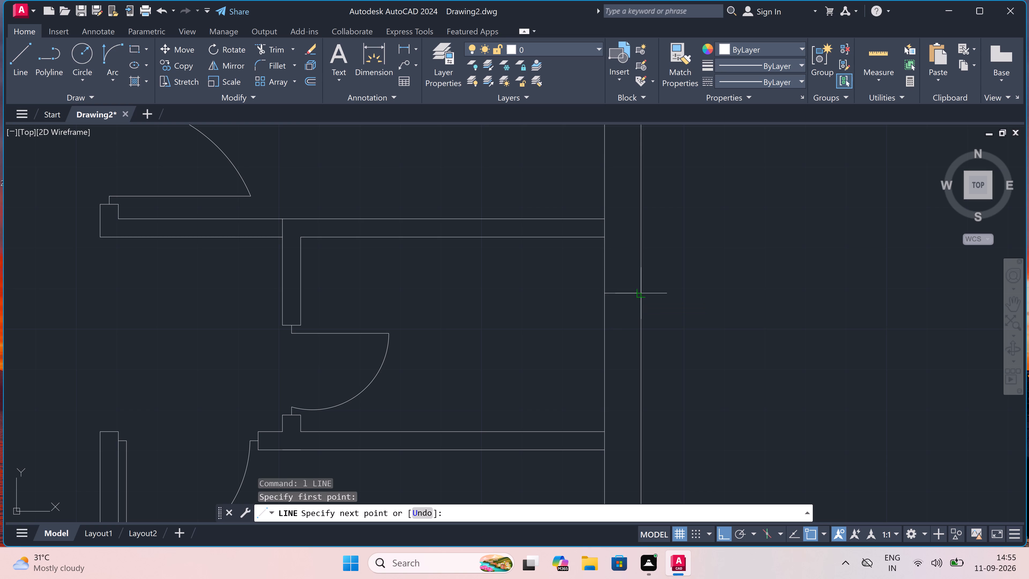
pyautogui.click(643, 293)
pyautogui.moveTo(623, 293); pyautogui.dragTo(621, 330)
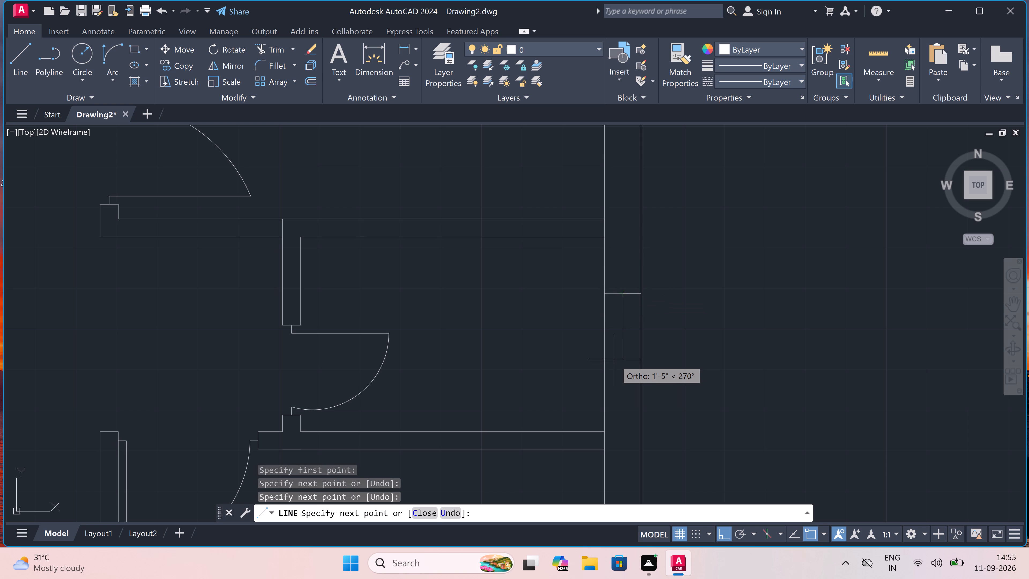
pyautogui.write("2'")
pyautogui.press('space')
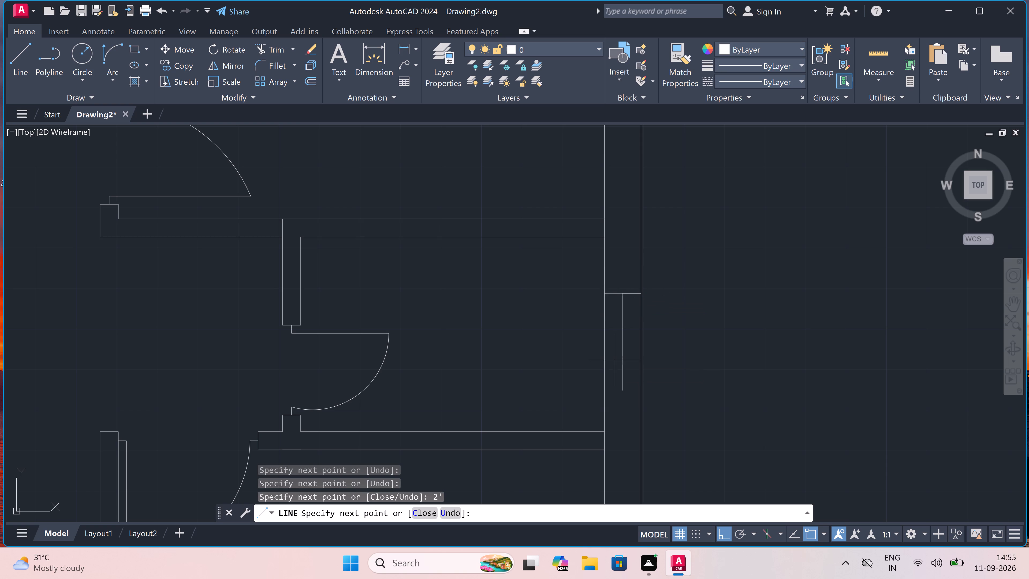
pyautogui.click(603, 389)
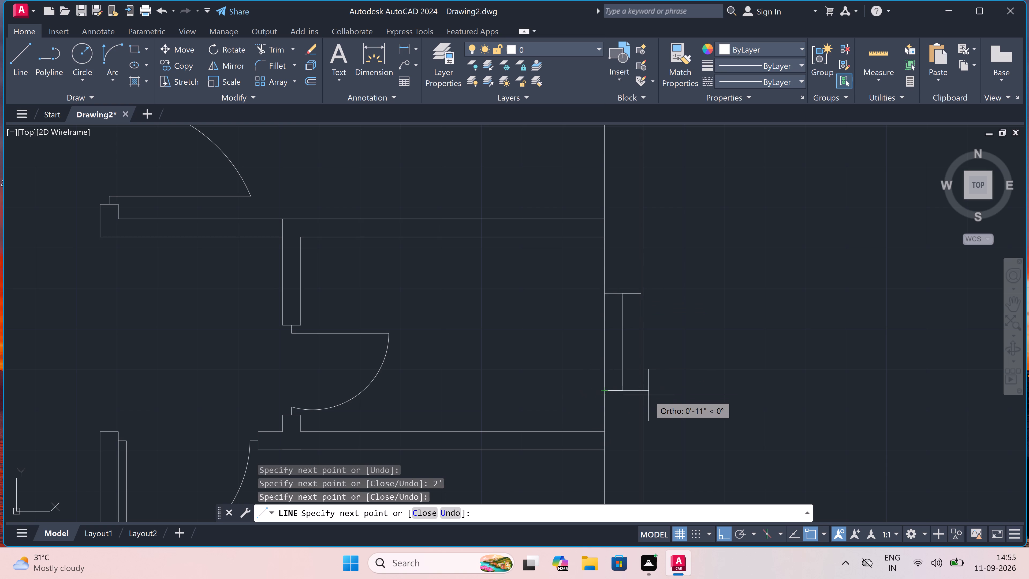
pyautogui.click(641, 389)
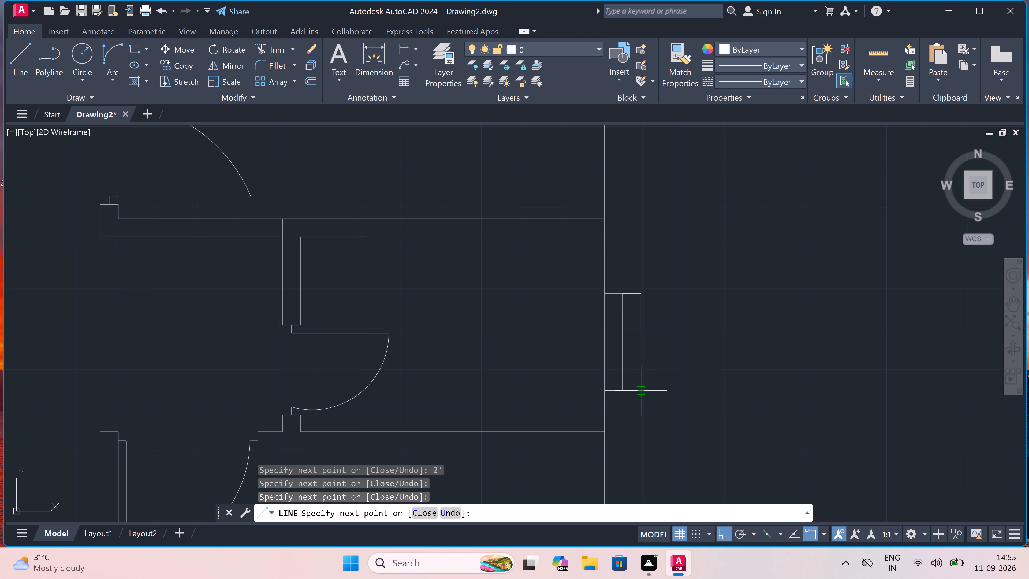
pyautogui.press('Escape')
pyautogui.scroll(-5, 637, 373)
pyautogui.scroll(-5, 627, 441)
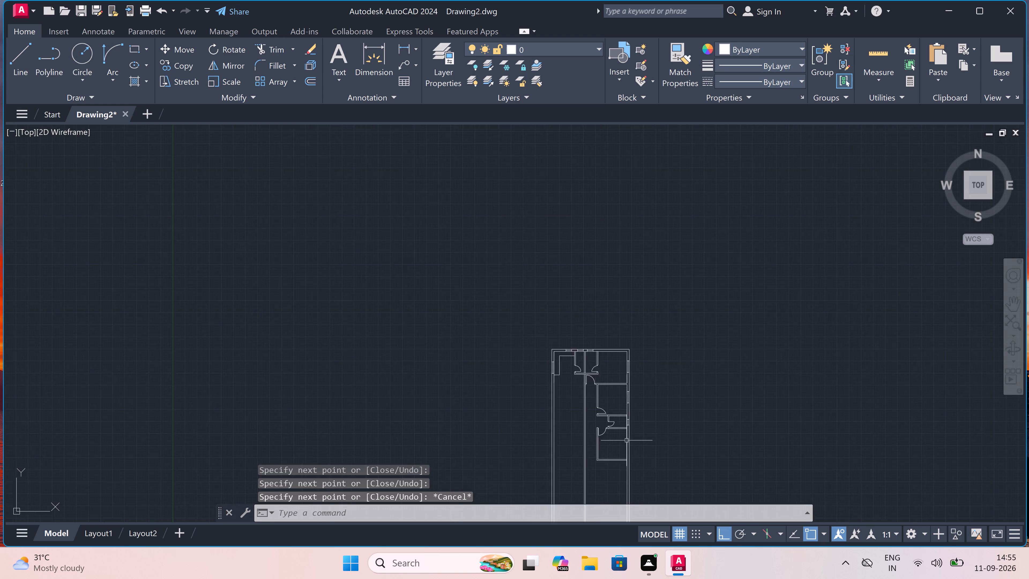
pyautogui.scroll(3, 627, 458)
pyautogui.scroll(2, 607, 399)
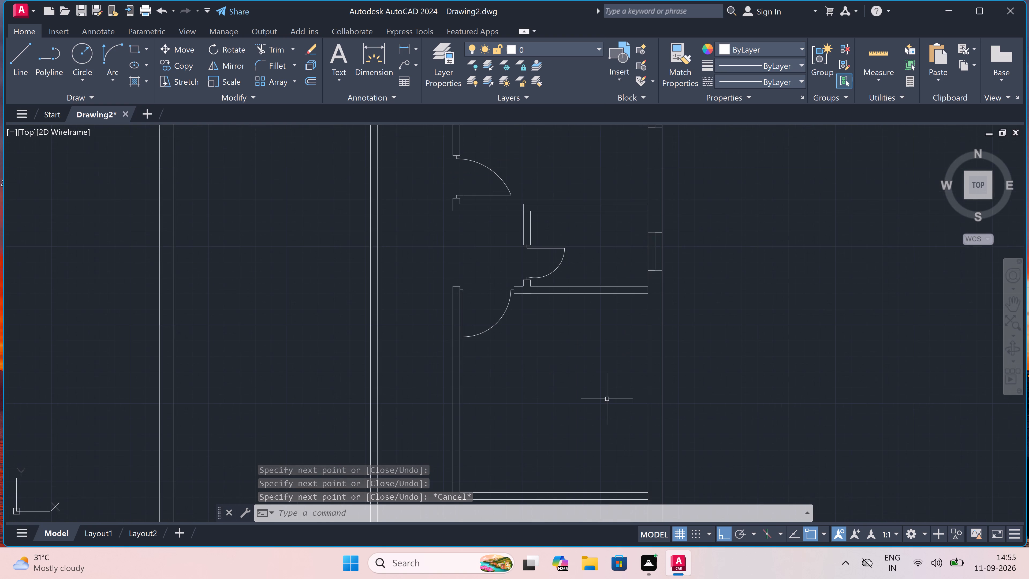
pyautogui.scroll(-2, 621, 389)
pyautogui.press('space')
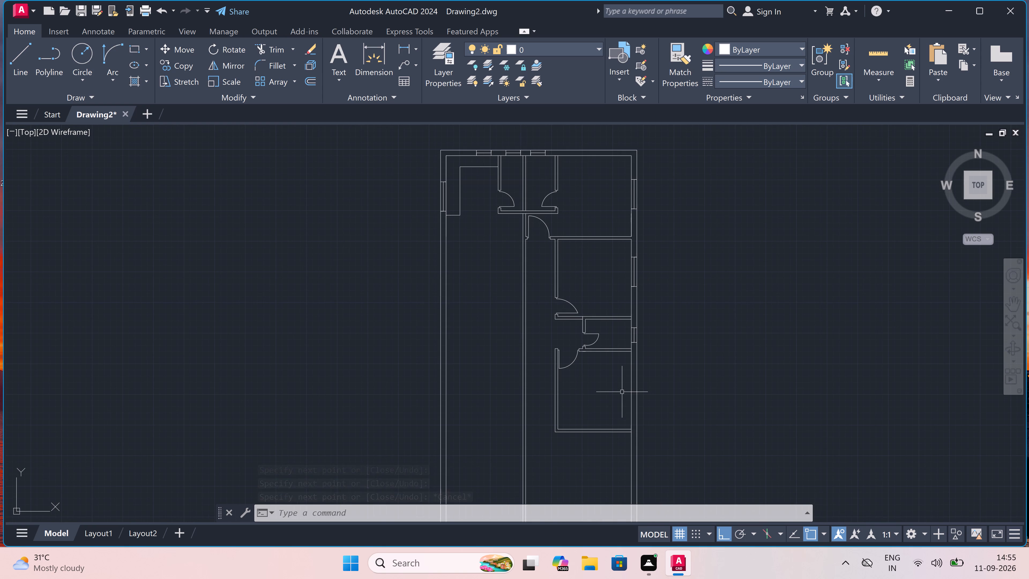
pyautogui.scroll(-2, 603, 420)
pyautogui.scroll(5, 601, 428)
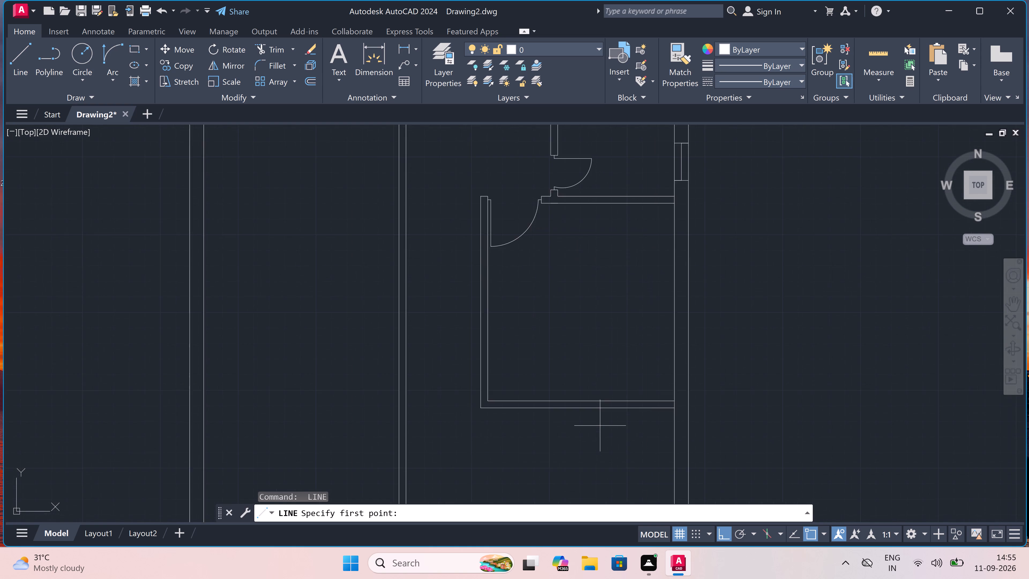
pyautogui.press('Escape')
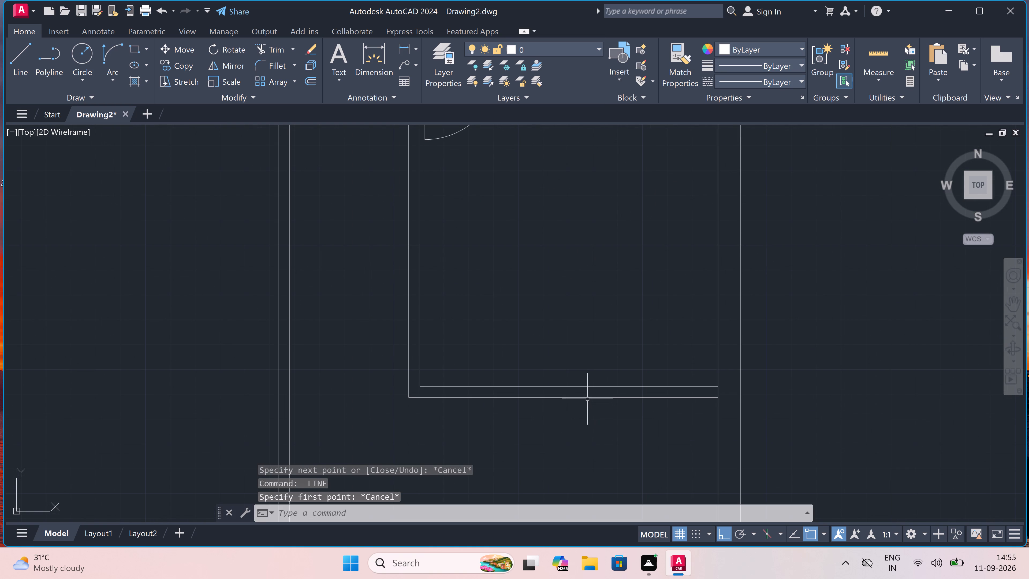
# Erase the outer line of the partition along the south side of the southernmost room.
pyautogui.click(587, 399)
pyautogui.press('Delete')
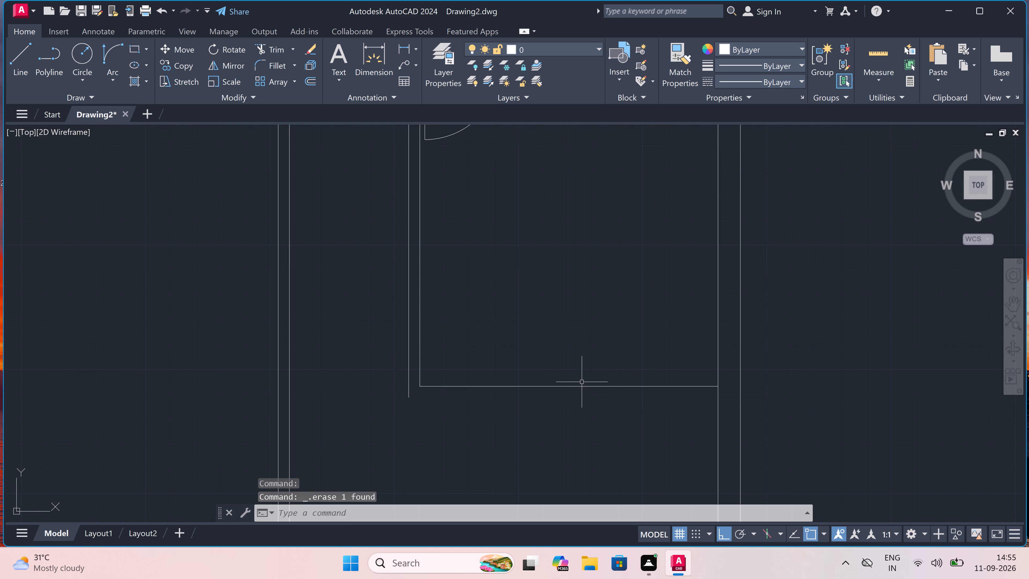
# Offset the room's inner south wall line 9" to the south.
pyautogui.write('o')
pyautogui.press('space')
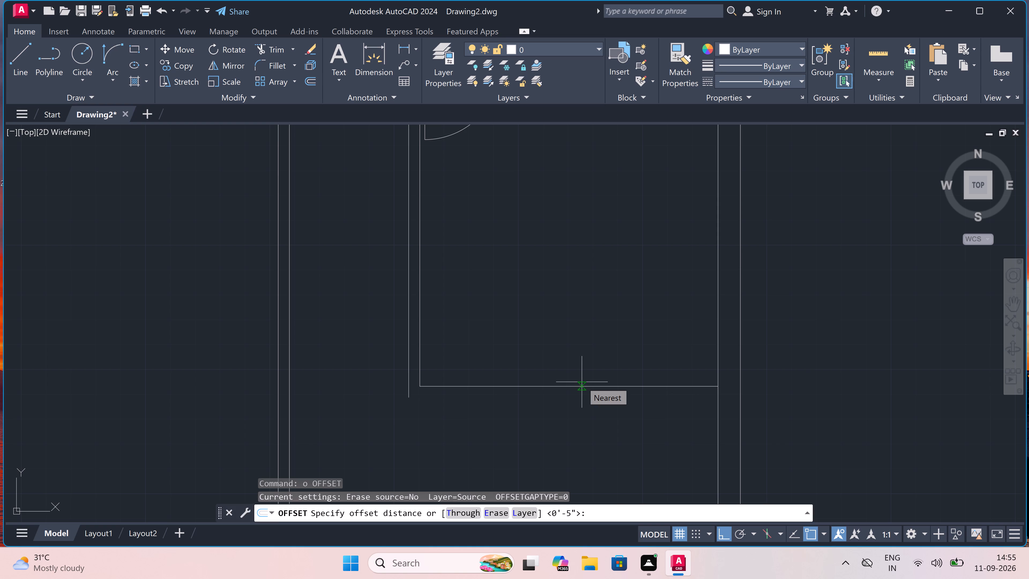
pyautogui.moveTo(580, 381); pyautogui.dragTo(581, 402)
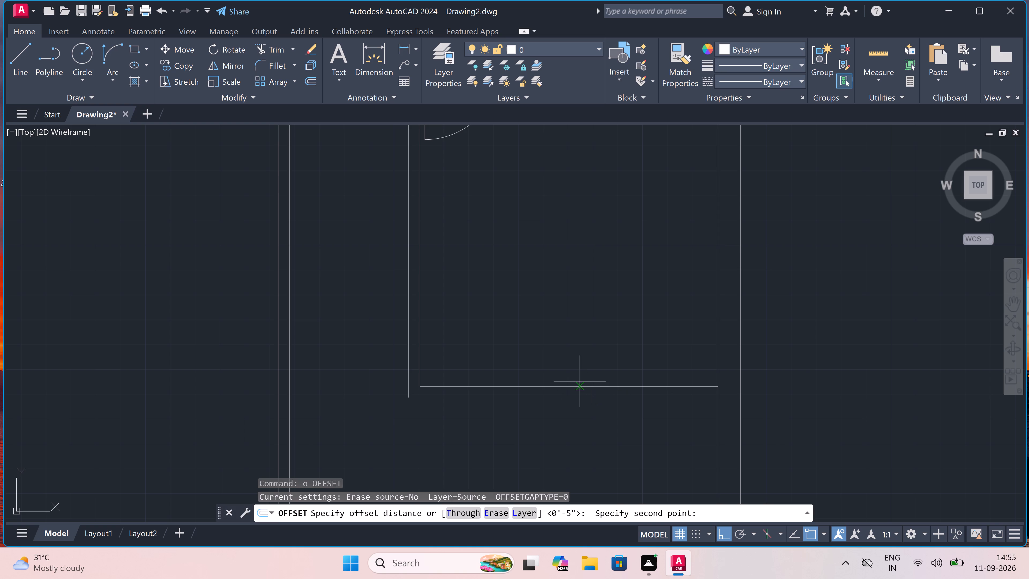
pyautogui.write('9"')
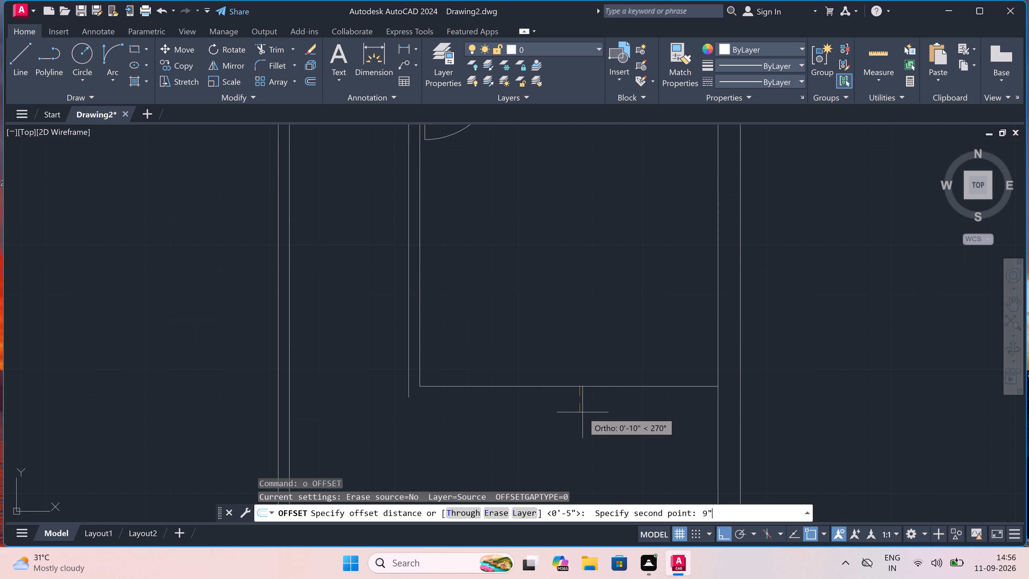
pyautogui.press('space')
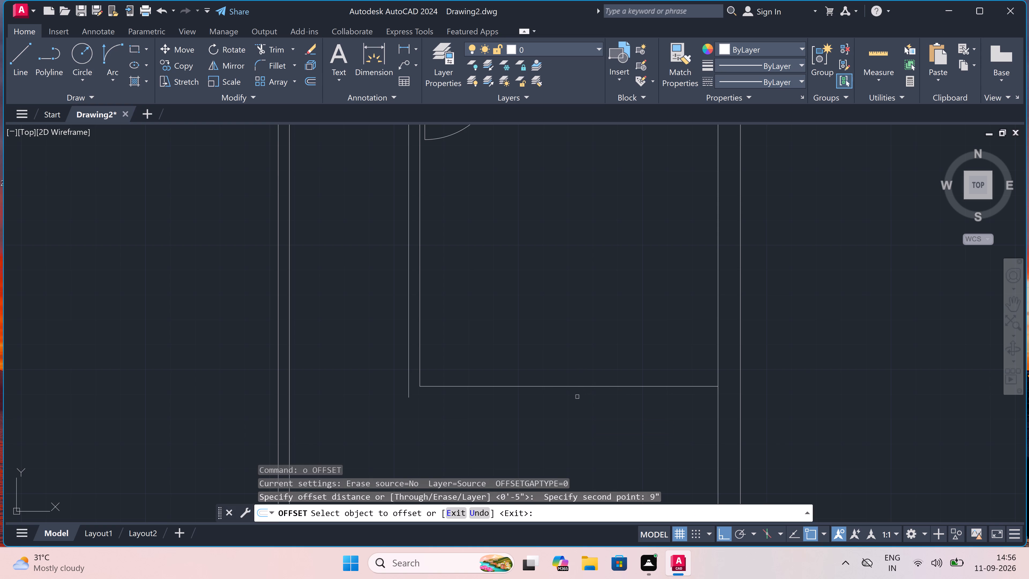
pyautogui.click(574, 387)
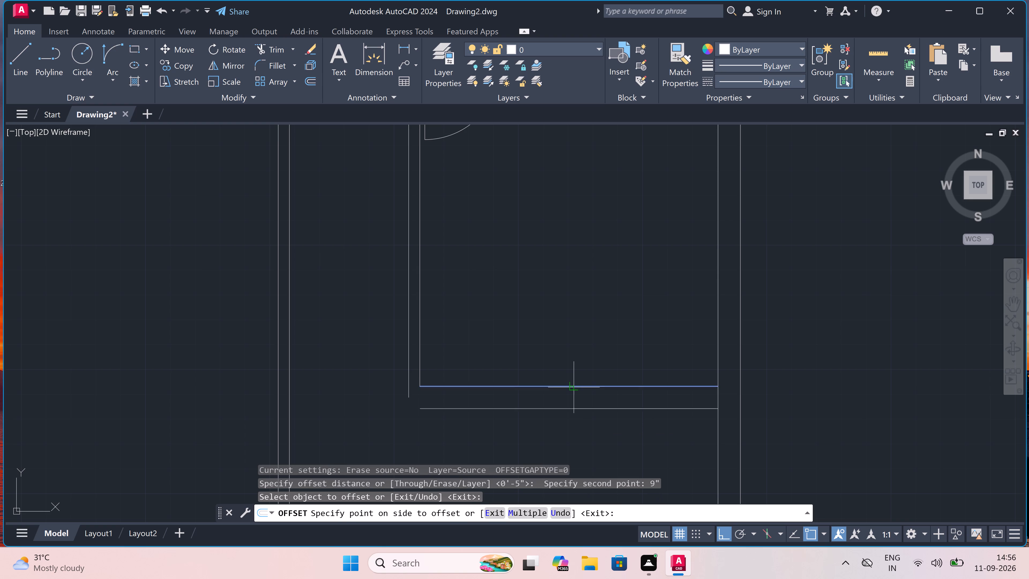
pyautogui.click(572, 405)
pyautogui.scroll(-3, 566, 406)
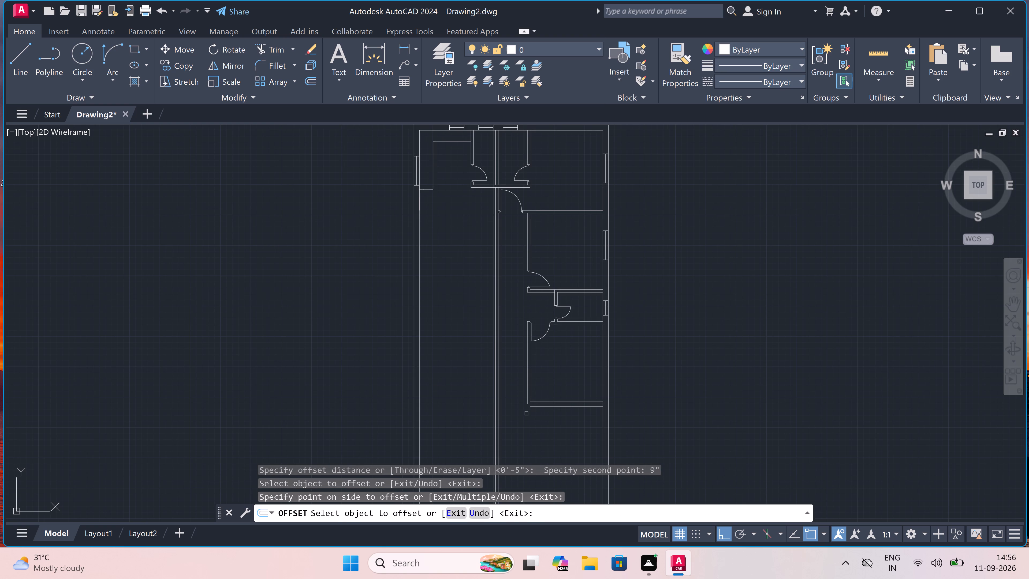
pyautogui.press('Escape')
# Extend the offset south wall line west across the plan to the outer face of the west outer wall.
pyautogui.press('e')
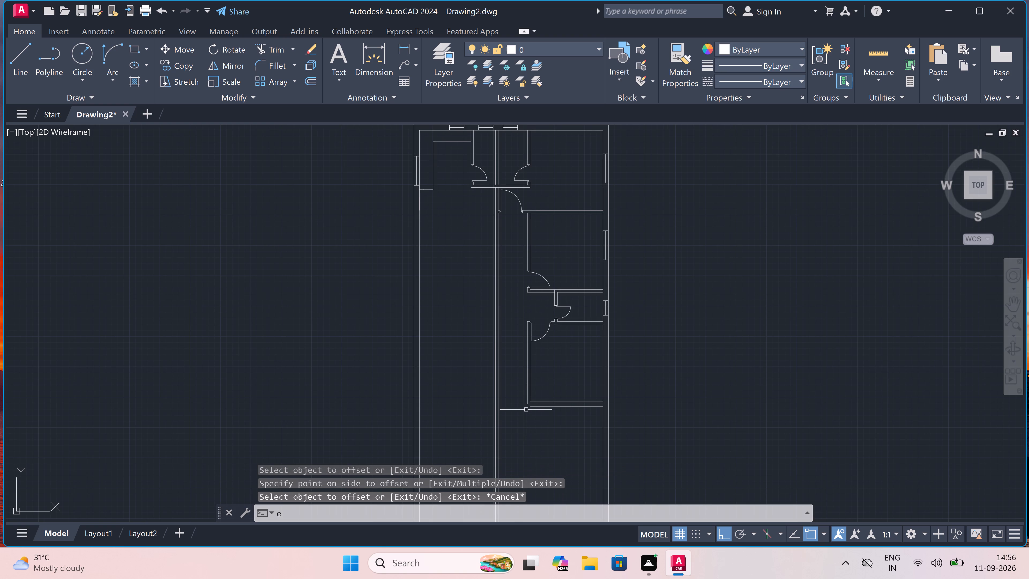
pyautogui.press('x')
pyautogui.press('space')
pyautogui.scroll(2, 526, 406)
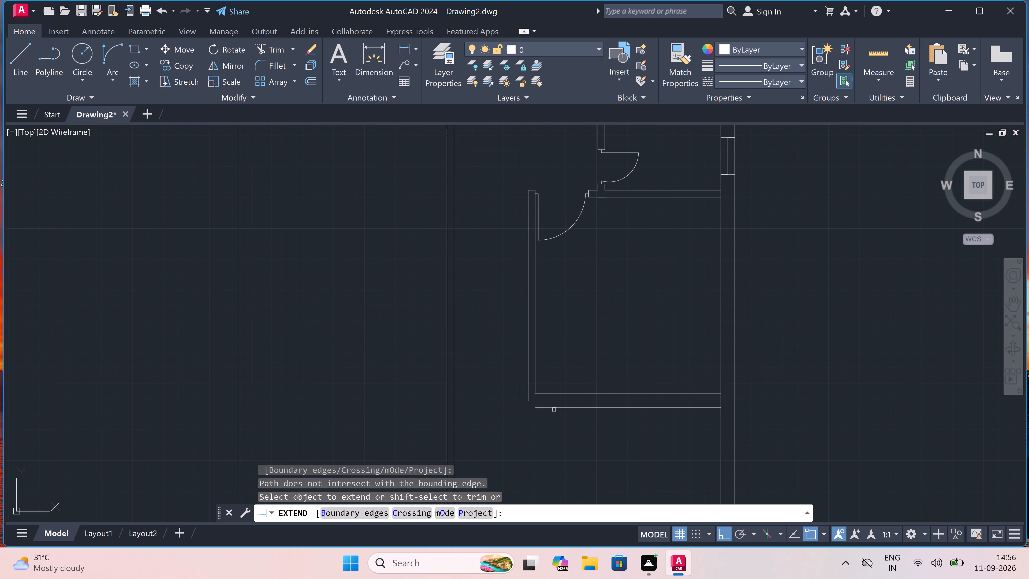
pyautogui.click(554, 409)
pyautogui.click(523, 408)
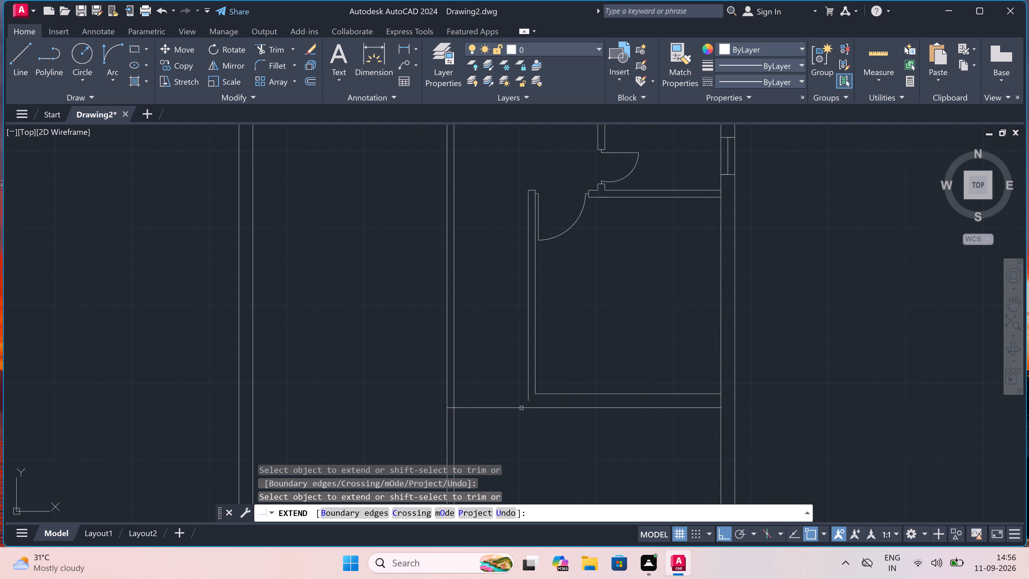
pyautogui.click(504, 406)
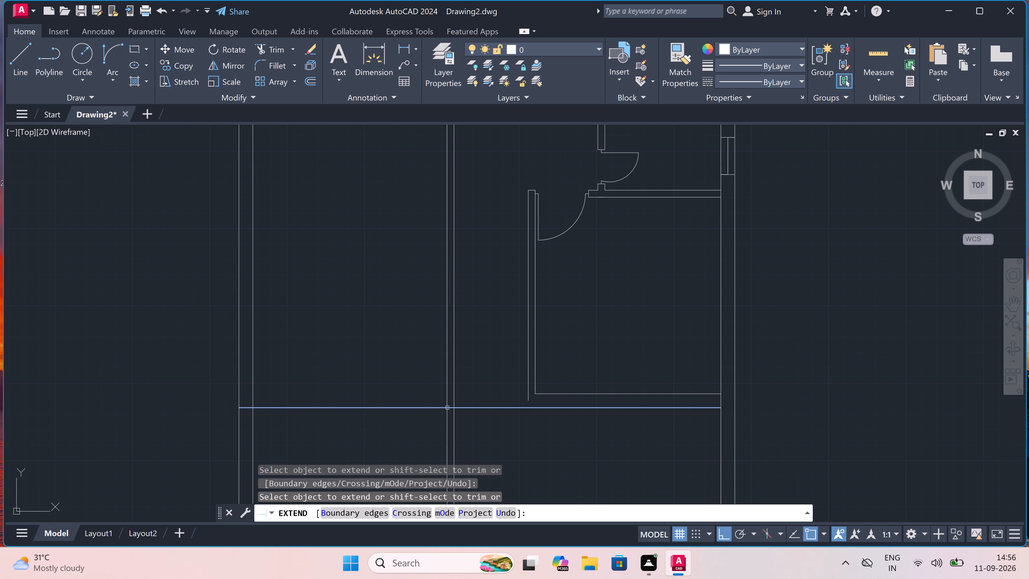
pyautogui.doubleClick(395, 409)
pyautogui.press('Escape')
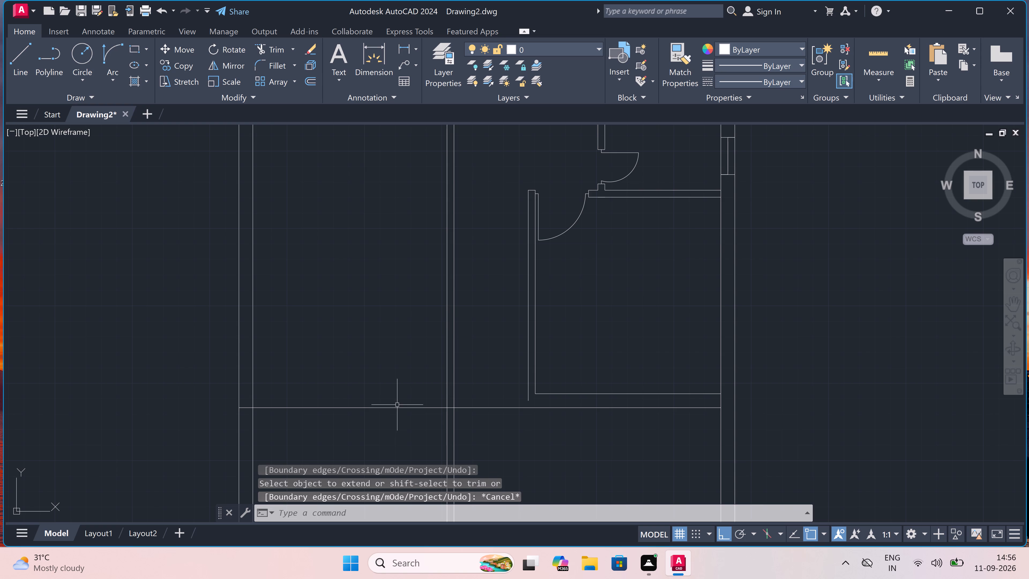
# Extend the inner south wall line west to the vertical partition's west face, and that face south to the offset wall line.
pyautogui.scroll(2, 563, 407)
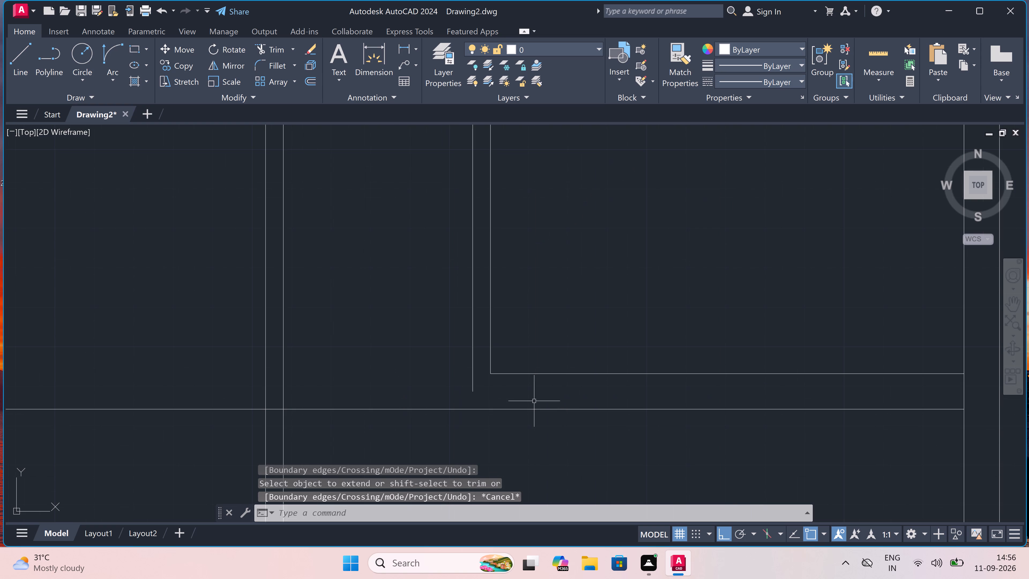
pyautogui.scroll(1, 527, 392)
pyautogui.press('space')
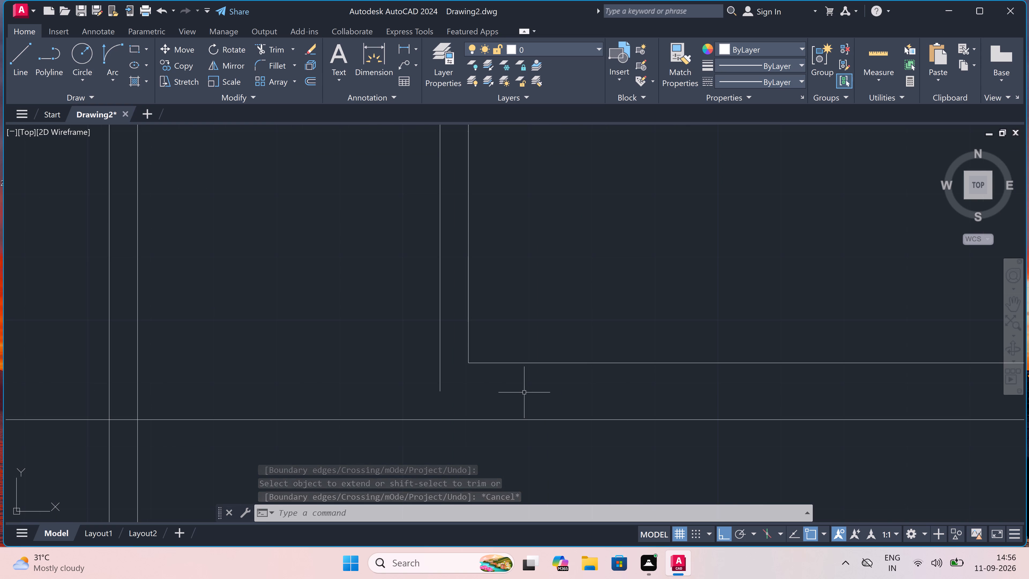
pyautogui.doubleClick(501, 364)
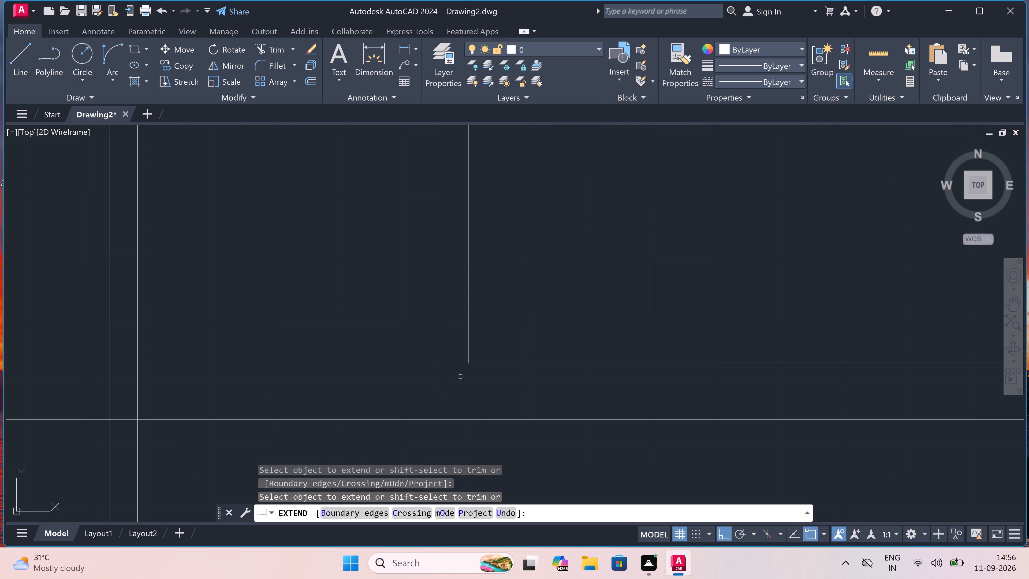
pyautogui.click(441, 383)
pyautogui.press('Escape')
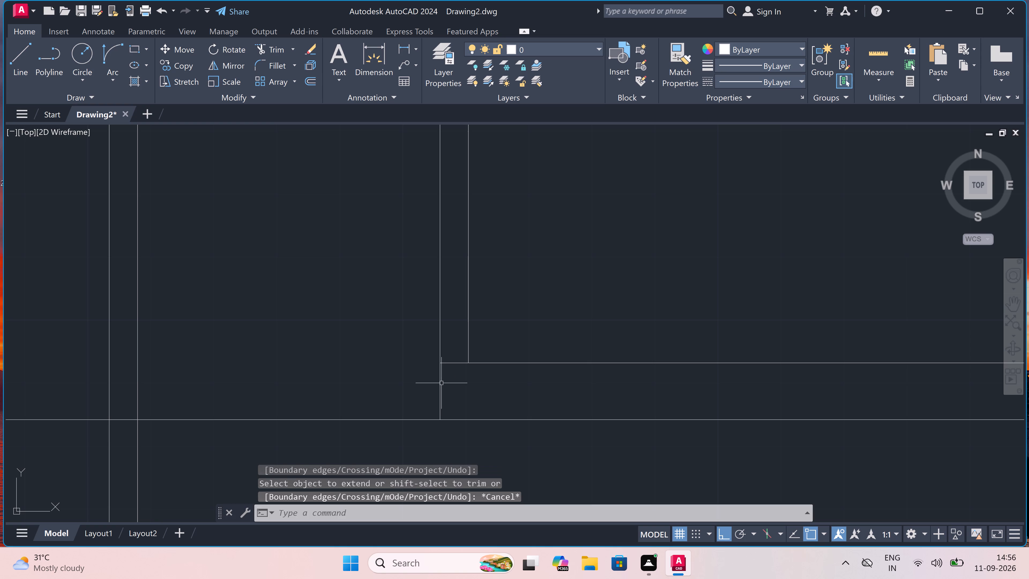
# Trim the piece of the inner south wall line between the vertical partition's two faces.
pyautogui.write('tr')
pyautogui.press('space')
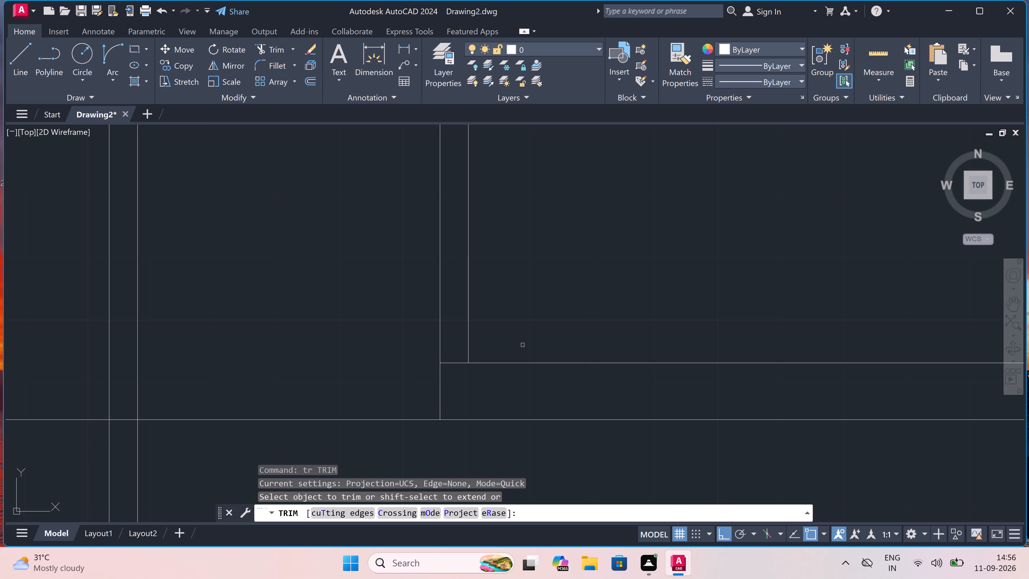
pyautogui.moveTo(451, 370); pyautogui.dragTo(451, 365)
pyautogui.click(451, 352)
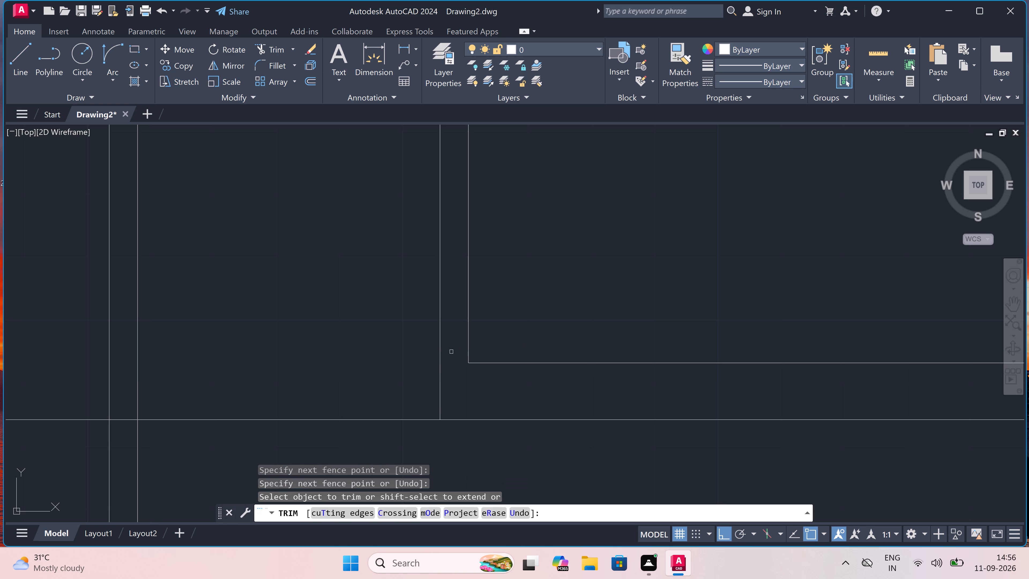
pyautogui.press('Escape')
pyautogui.scroll(-5, 451, 352)
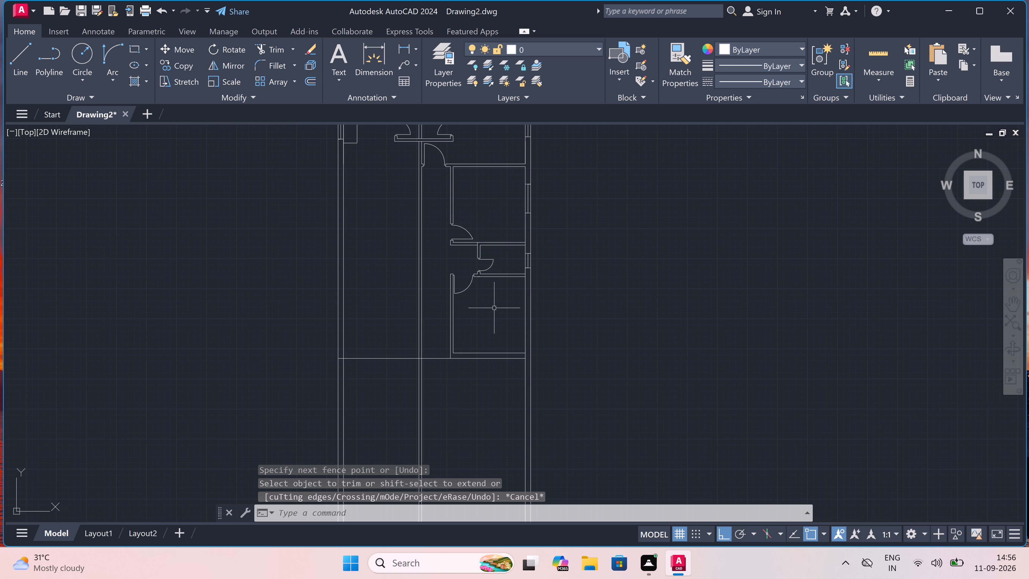
pyautogui.press('space')
pyautogui.press('Escape')
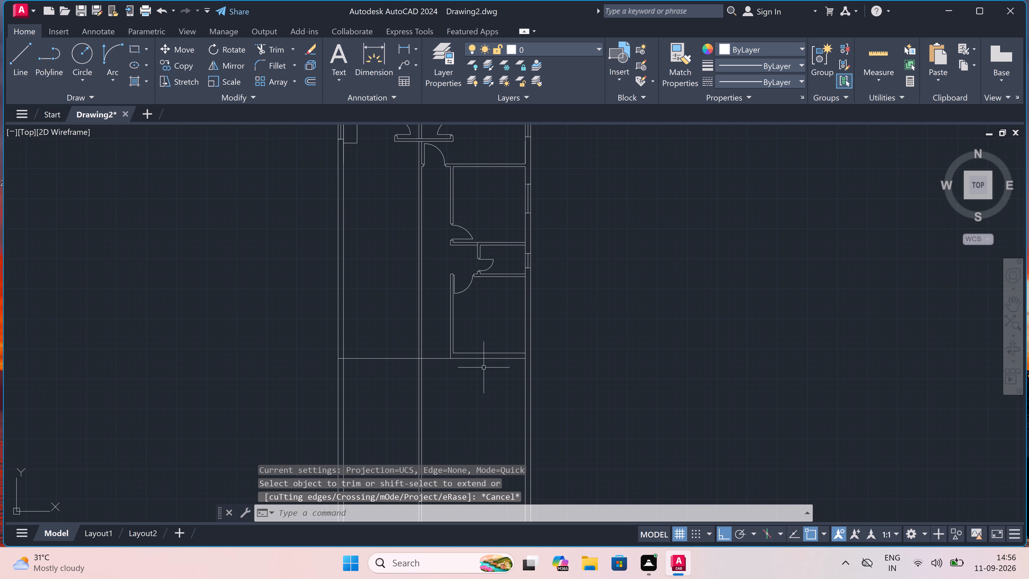
# Draw a 5' window in the room's south wall: a jamb line across each end and a line midway between the wall faces.
pyautogui.press('l')
pyautogui.press('space')
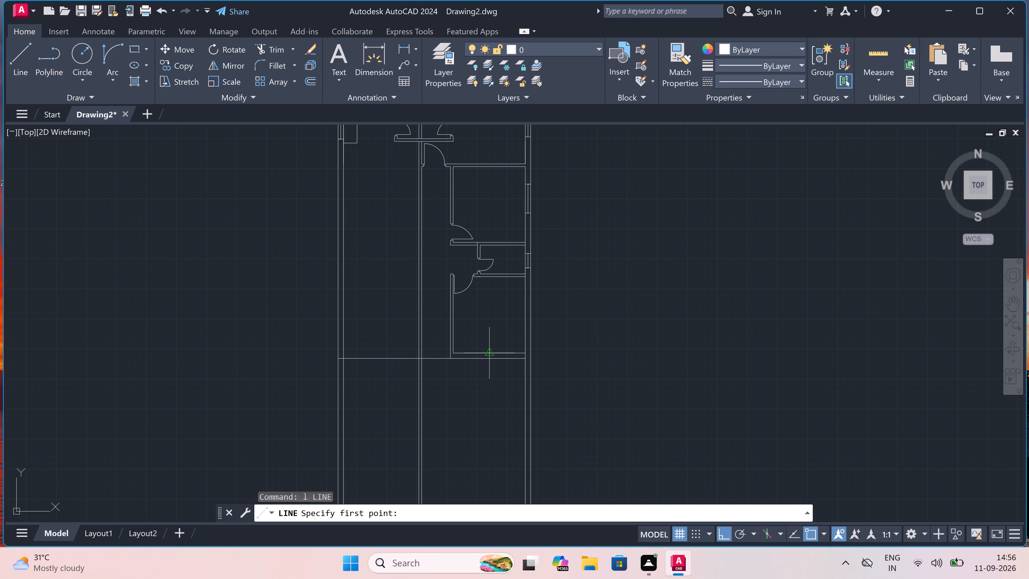
pyautogui.scroll(3, 487, 356)
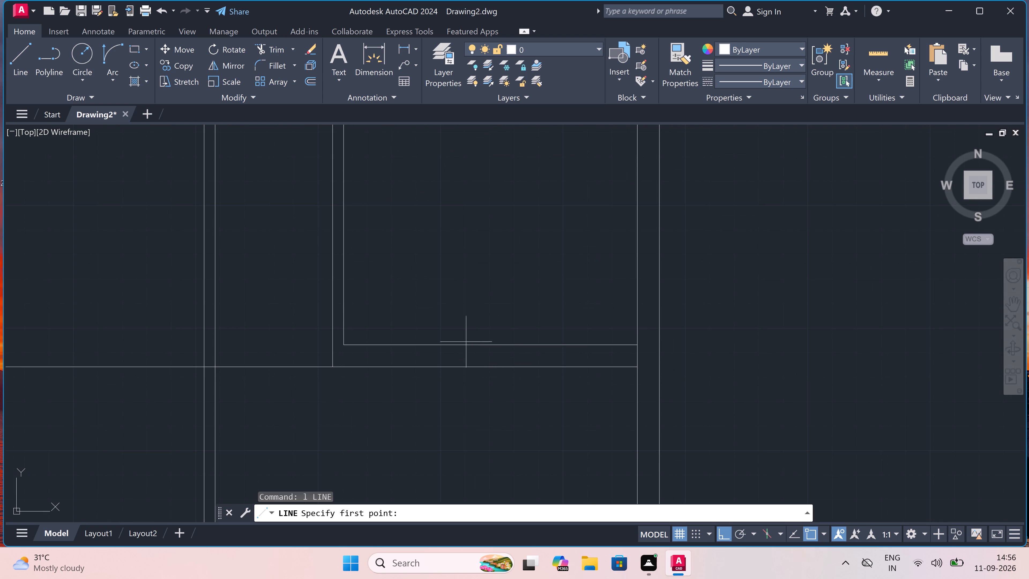
pyautogui.moveTo(438, 345); pyautogui.dragTo(438, 352)
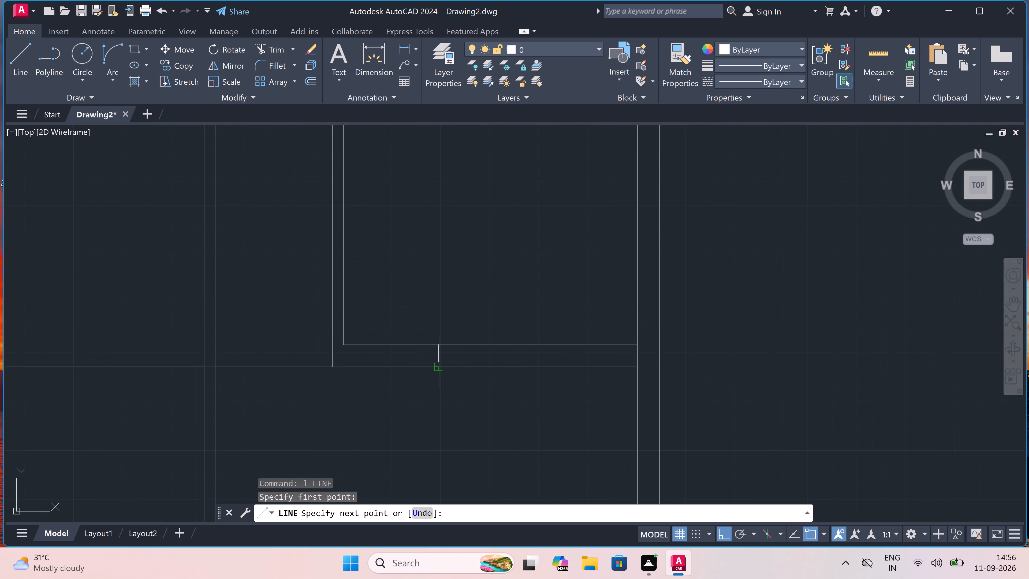
pyautogui.doubleClick(439, 367)
pyautogui.click(439, 354)
pyautogui.click(443, 354)
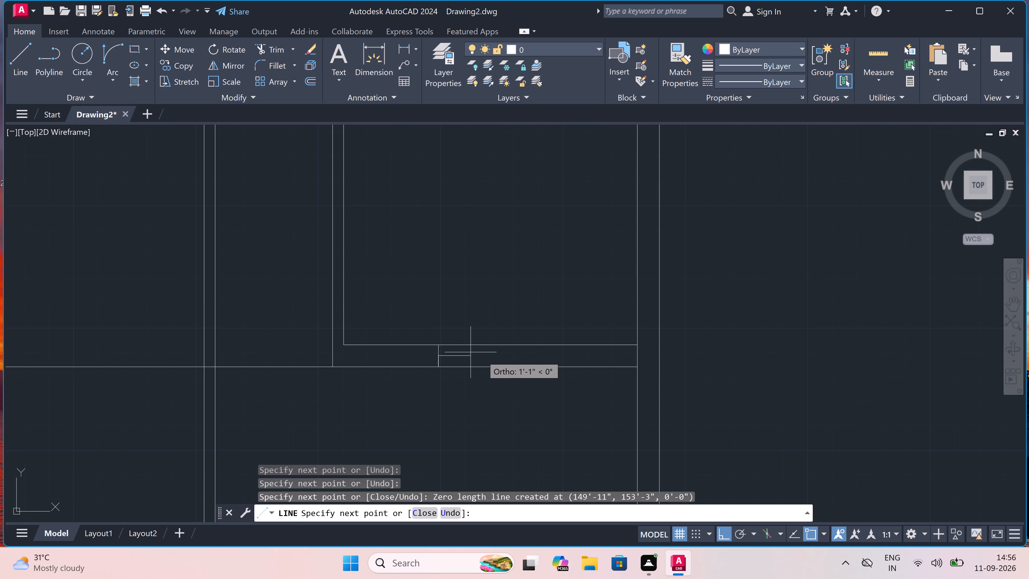
pyautogui.write("5'")
pyautogui.press('space')
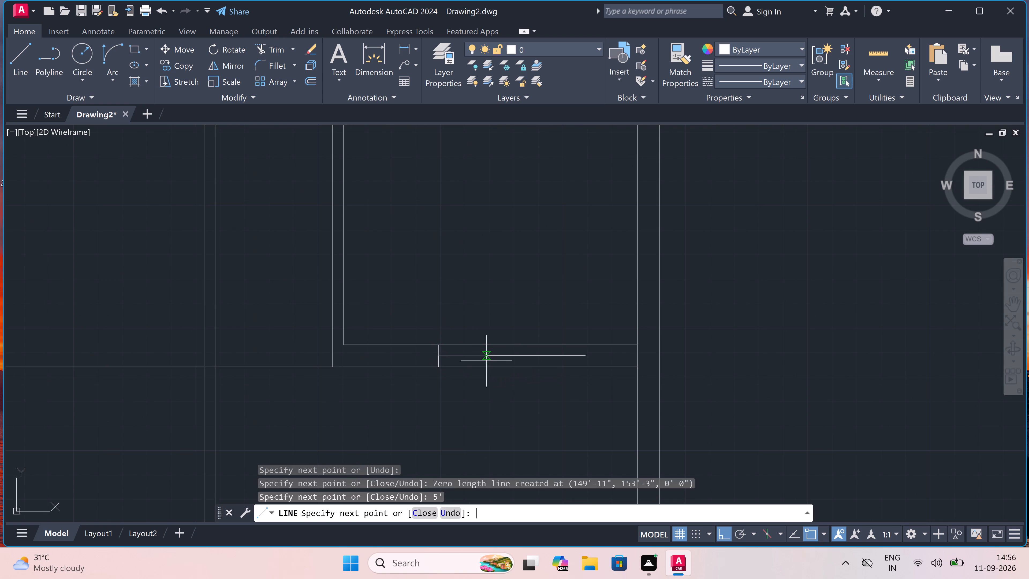
pyautogui.click(587, 342)
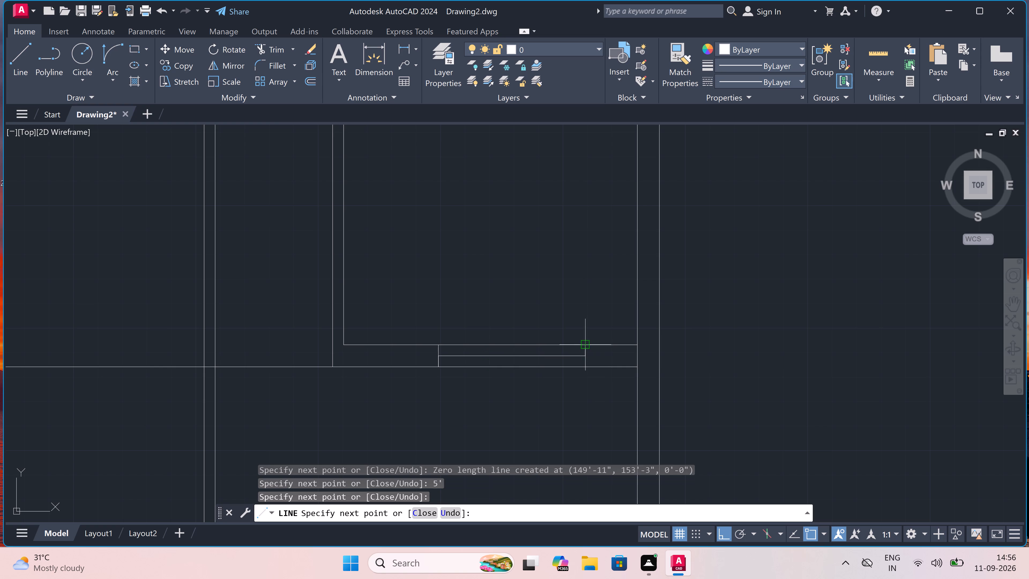
pyautogui.click(588, 367)
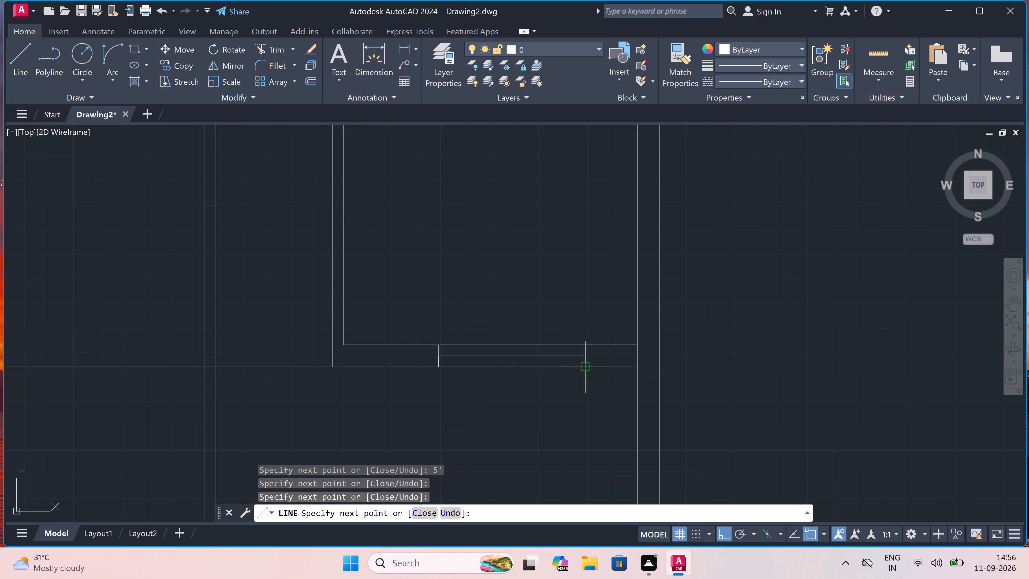
pyautogui.press('Escape')
# Draw the inner south wall line from the partition's east face west to the outer face of the west outer wall.
pyautogui.scroll(-2, 589, 367)
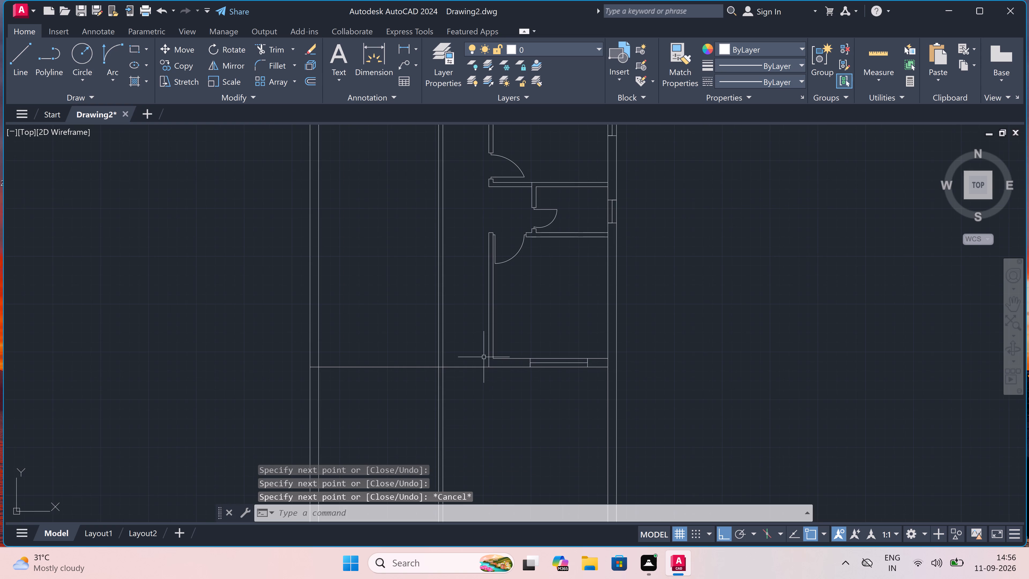
pyautogui.scroll(2, 464, 353)
pyautogui.press('l')
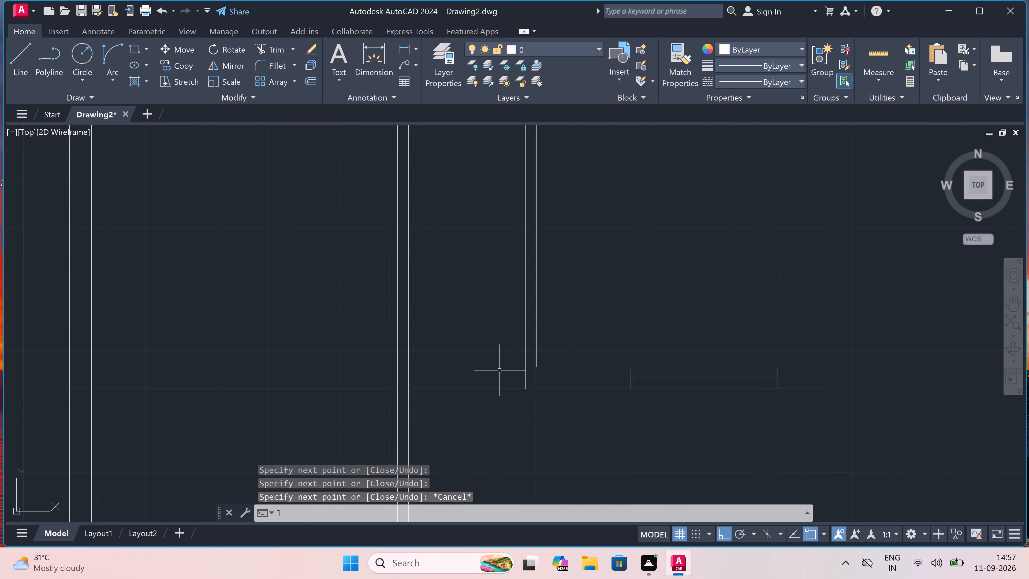
pyautogui.press('space')
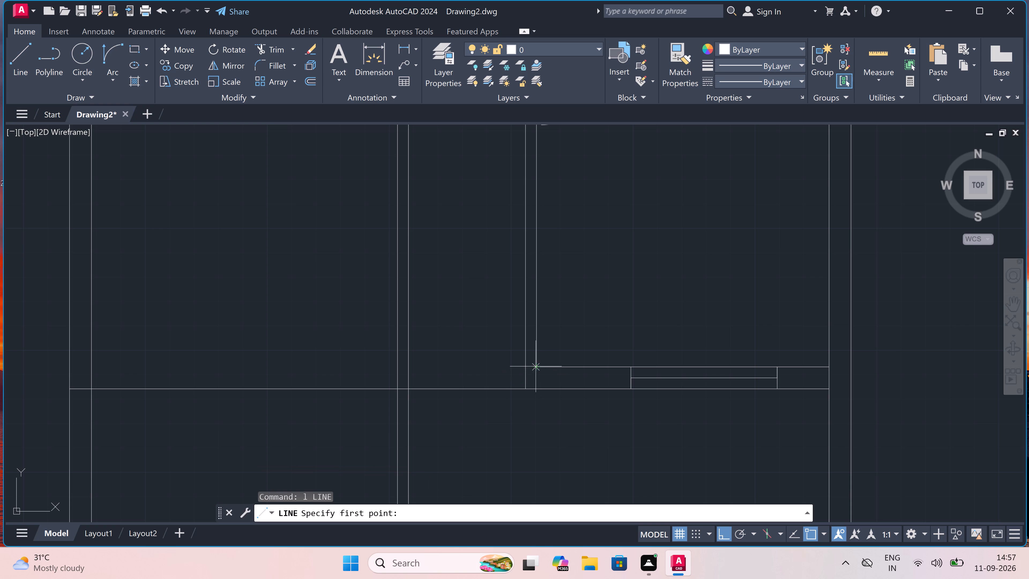
pyautogui.click(533, 364)
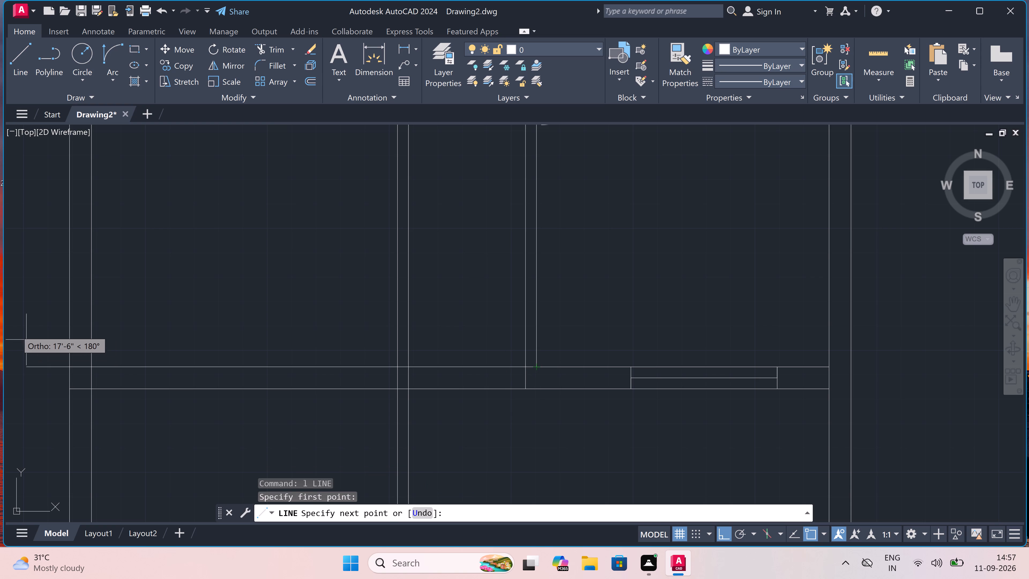
pyautogui.click(70, 364)
pyautogui.press('Escape')
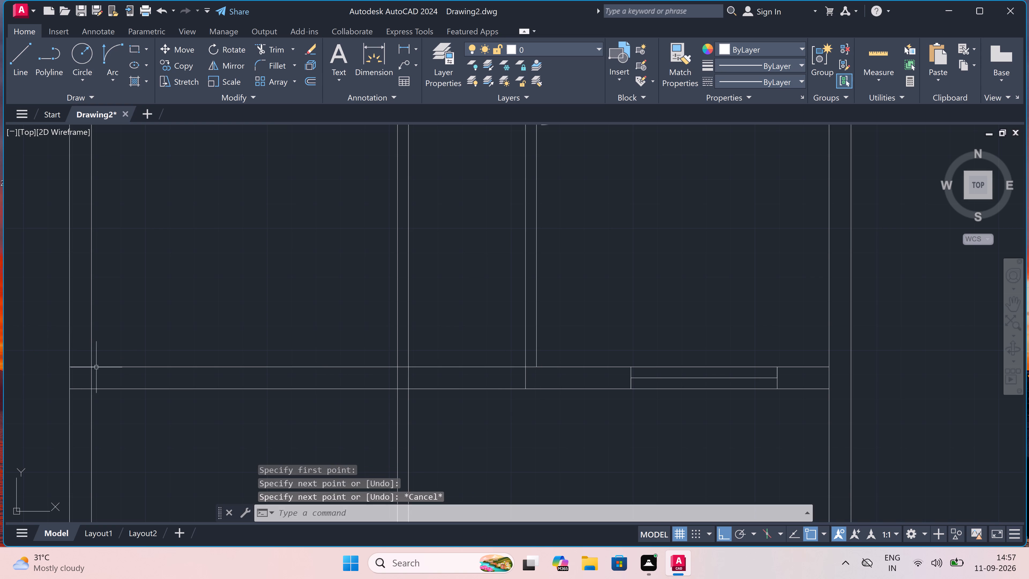
# Trim the vertical partition's west face where it crosses the south wall, between the wall's two lines.
pyautogui.press('t')
pyautogui.press('r')
pyautogui.press('space')
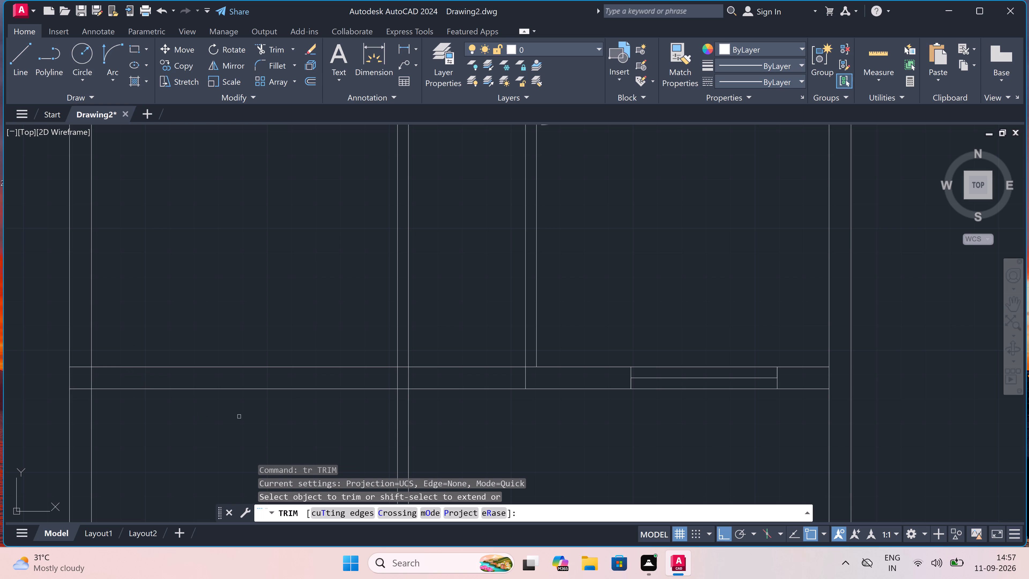
pyautogui.scroll(1, 534, 373)
pyautogui.moveTo(534, 372); pyautogui.dragTo(526, 375)
pyautogui.click(498, 377)
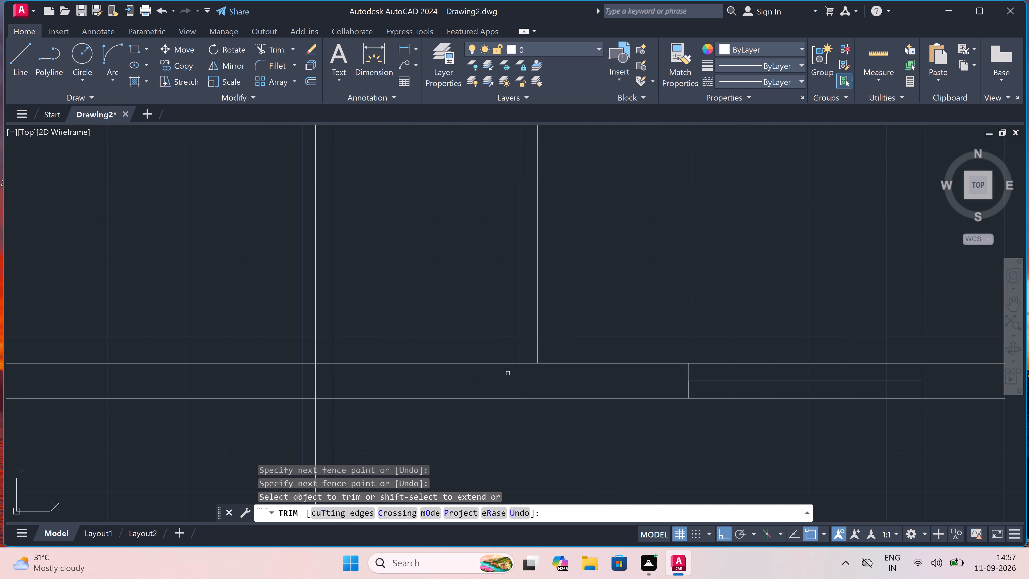
pyautogui.scroll(1, 506, 374)
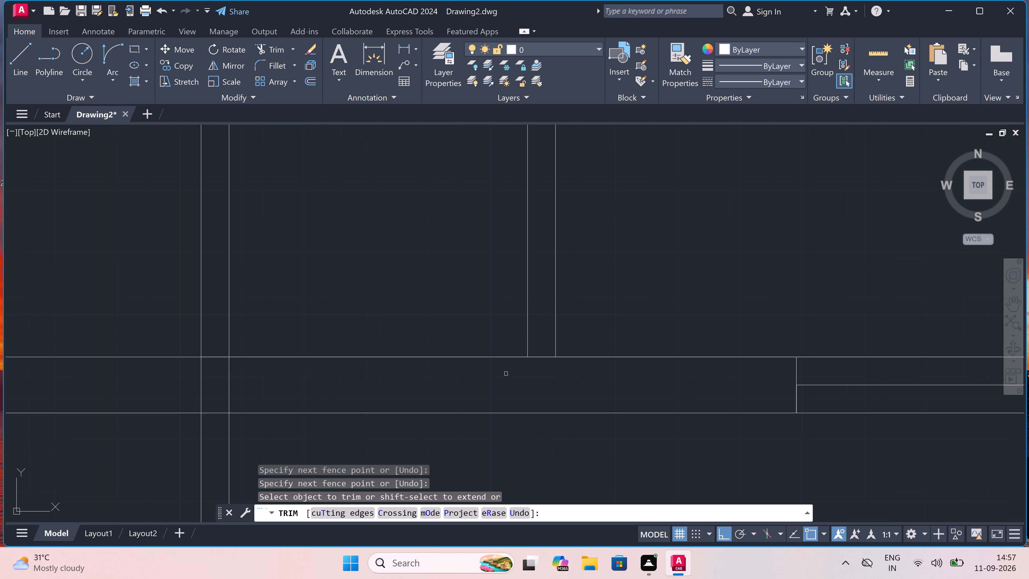
pyautogui.press('Escape')
# Draw a short line across the full thickness of the south wall, just west of the vertical partition.
pyautogui.write('l')
pyautogui.press('space')
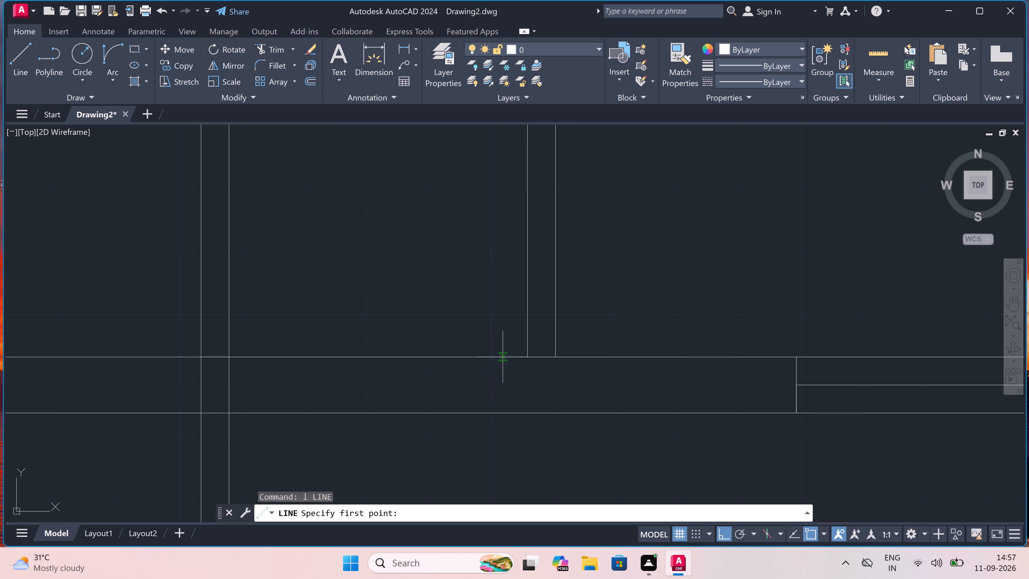
pyautogui.moveTo(503, 357); pyautogui.dragTo(507, 378)
pyautogui.click(504, 410)
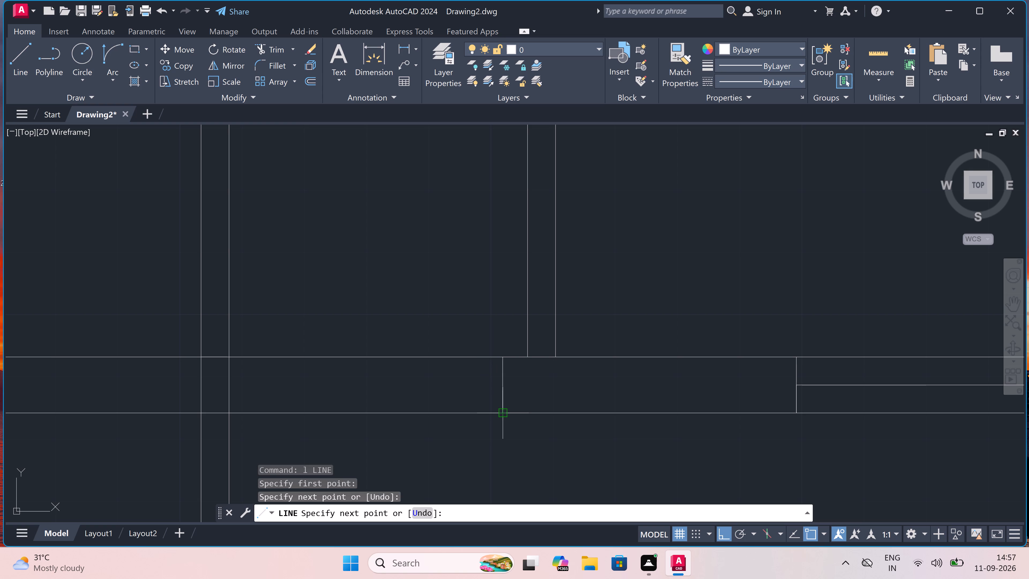
pyautogui.press('Escape')
# Offset the inner south wall line west of the room 6'6" to the north.
pyautogui.scroll(-4, 449, 399)
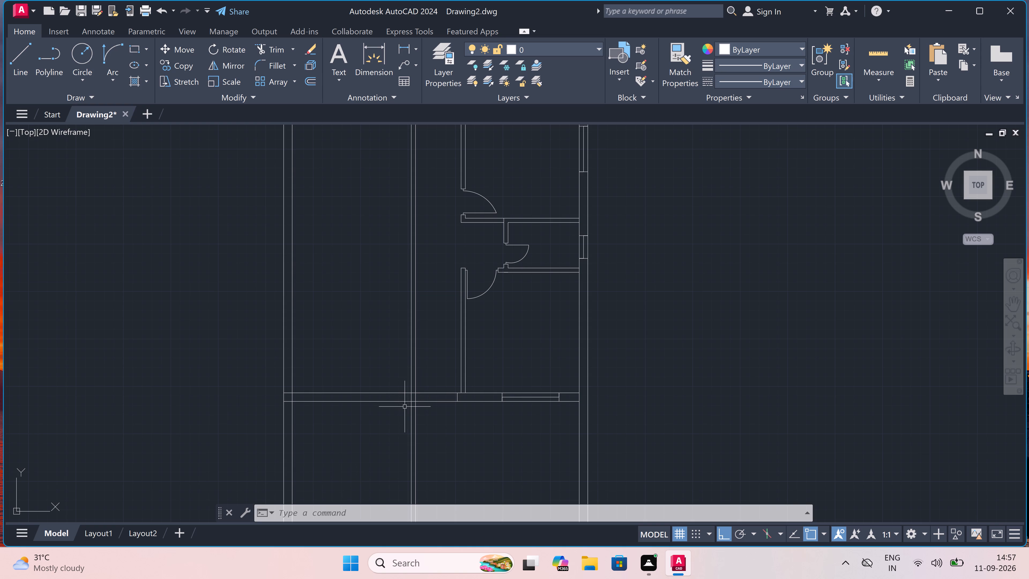
pyautogui.scroll(-1, 408, 407)
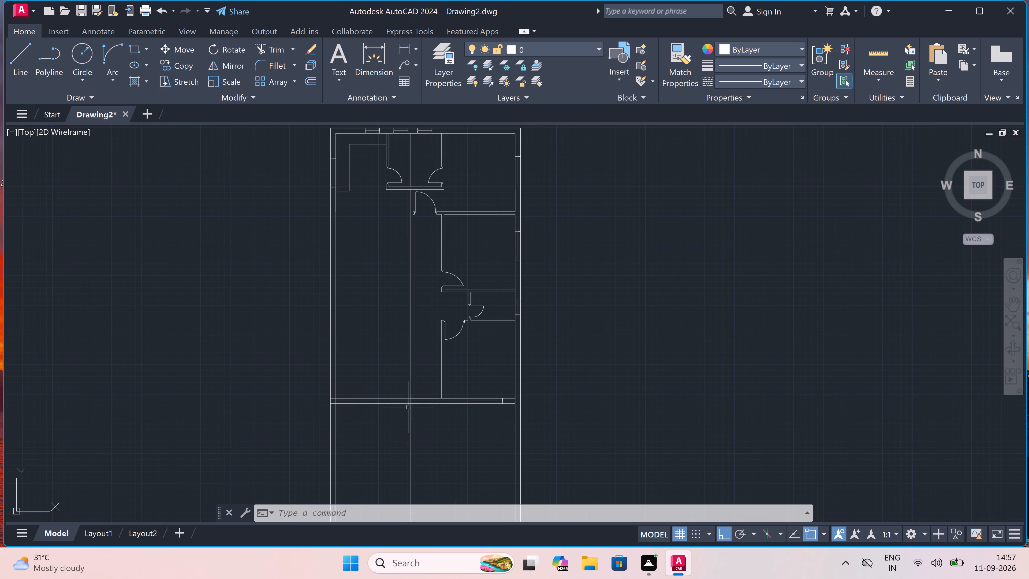
pyautogui.scroll(3, 358, 382)
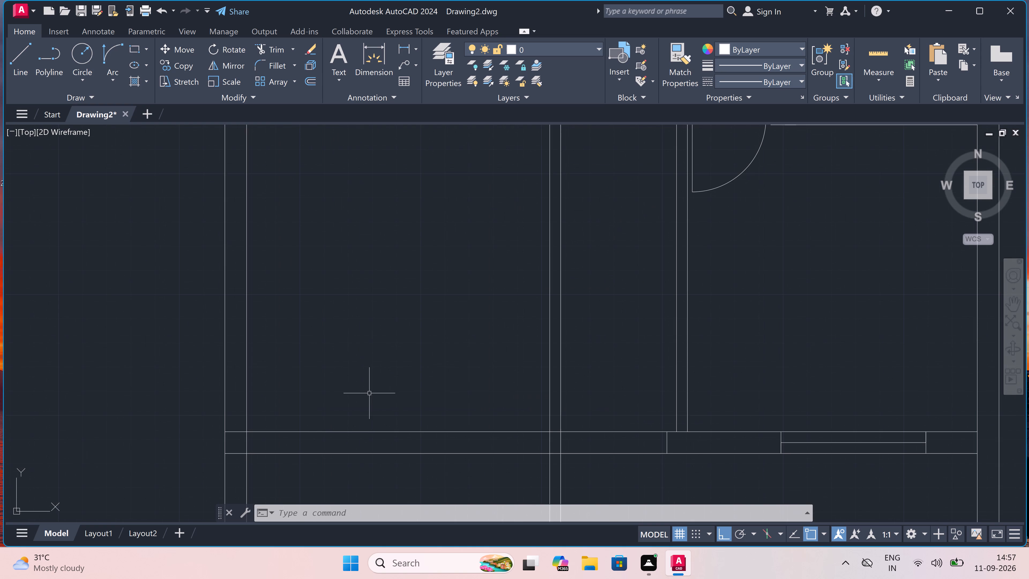
pyautogui.write('o')
pyautogui.press('space')
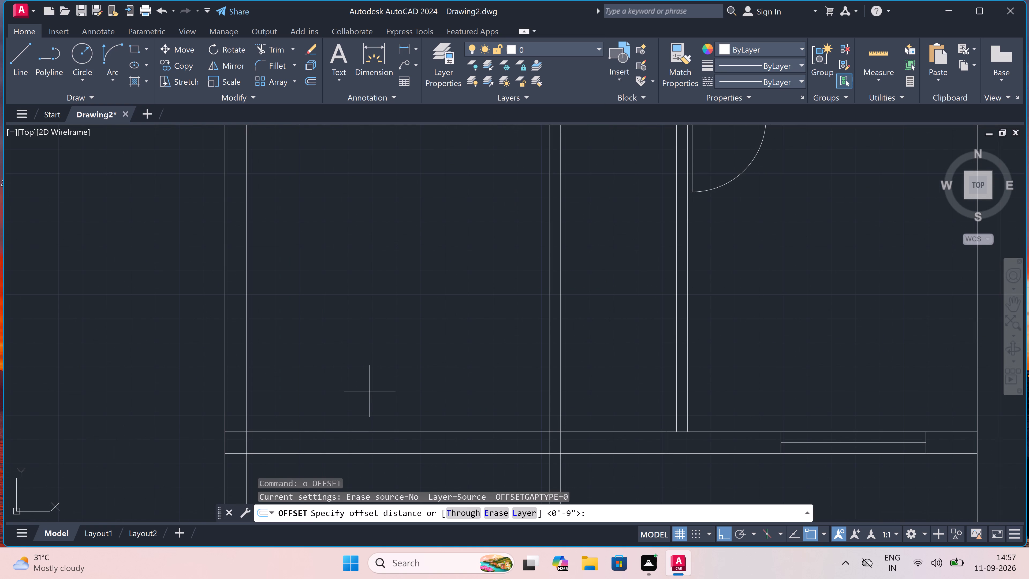
pyautogui.click(367, 429)
pyautogui.write("6'")
pyautogui.write('6"')
pyautogui.press('space')
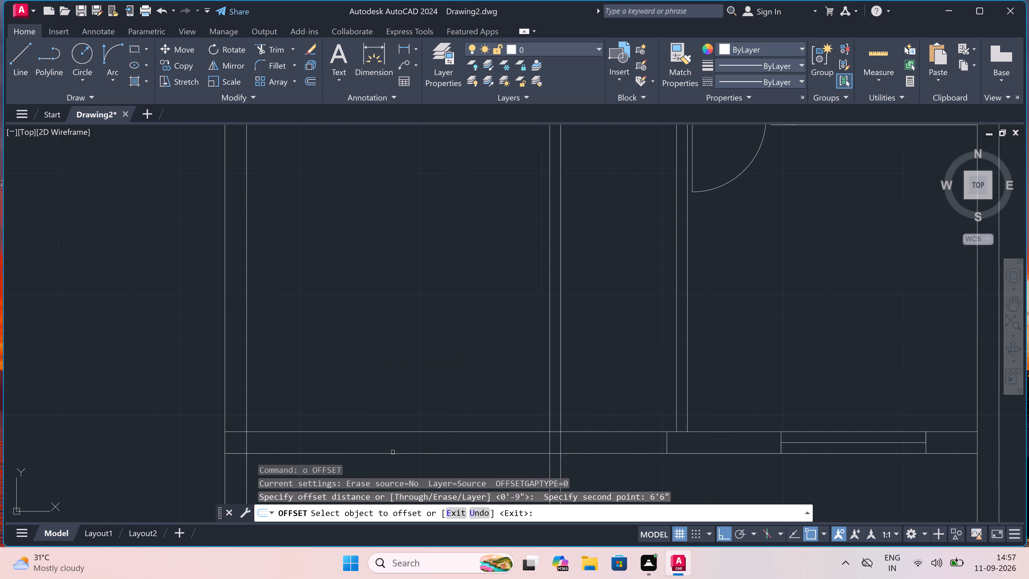
pyautogui.moveTo(392, 432); pyautogui.dragTo(392, 428)
pyautogui.doubleClick(391, 380)
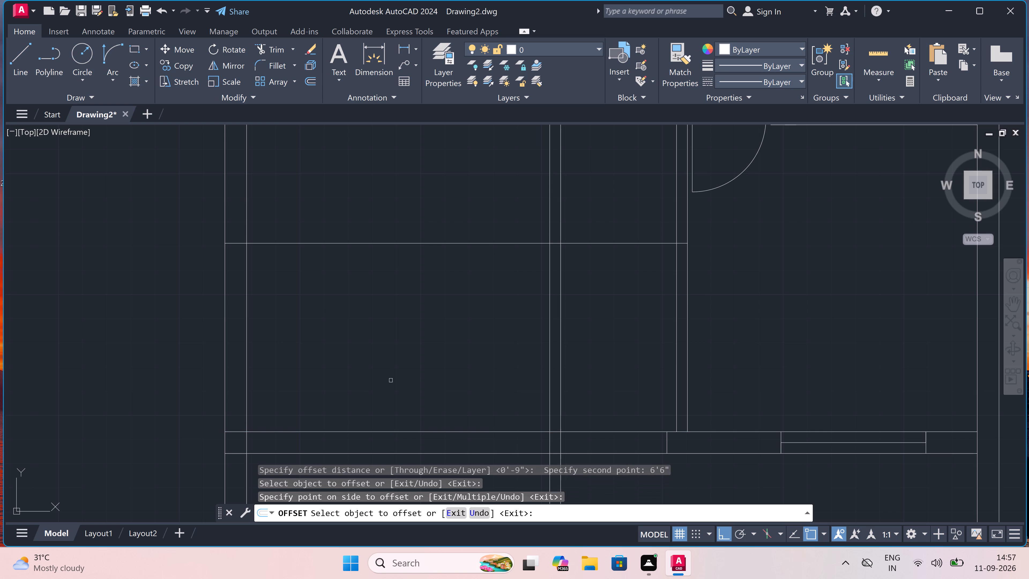
pyautogui.press('Escape')
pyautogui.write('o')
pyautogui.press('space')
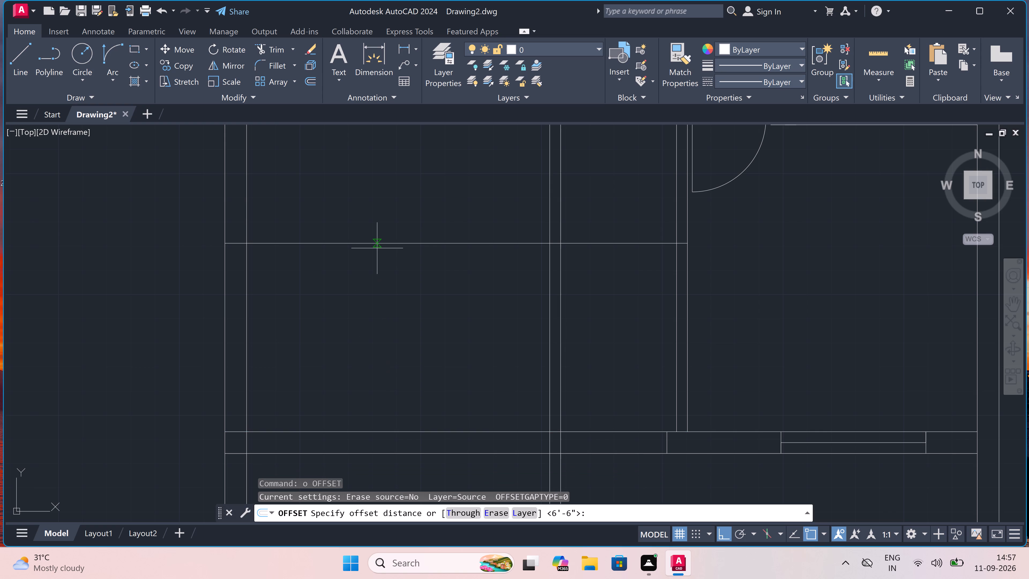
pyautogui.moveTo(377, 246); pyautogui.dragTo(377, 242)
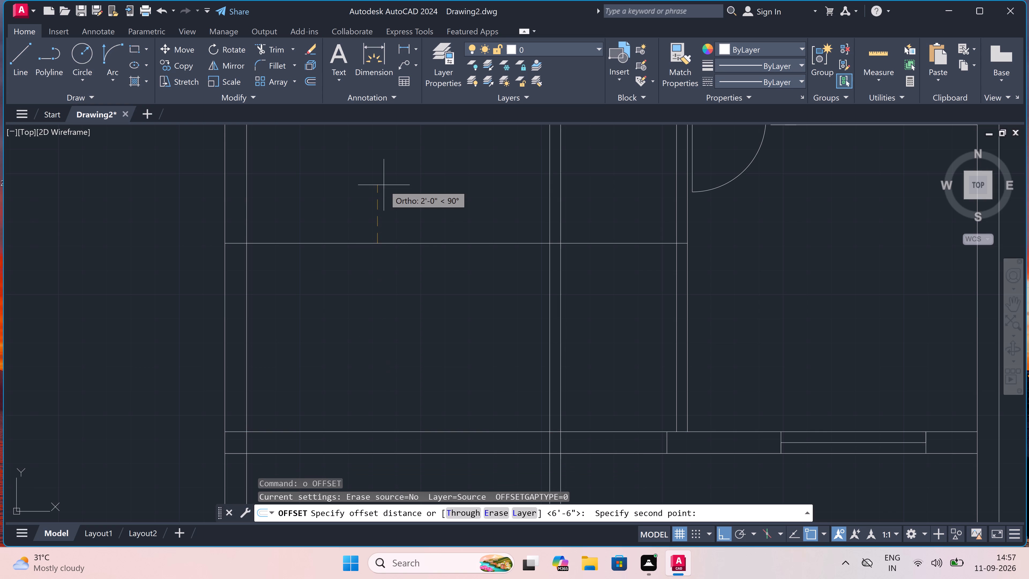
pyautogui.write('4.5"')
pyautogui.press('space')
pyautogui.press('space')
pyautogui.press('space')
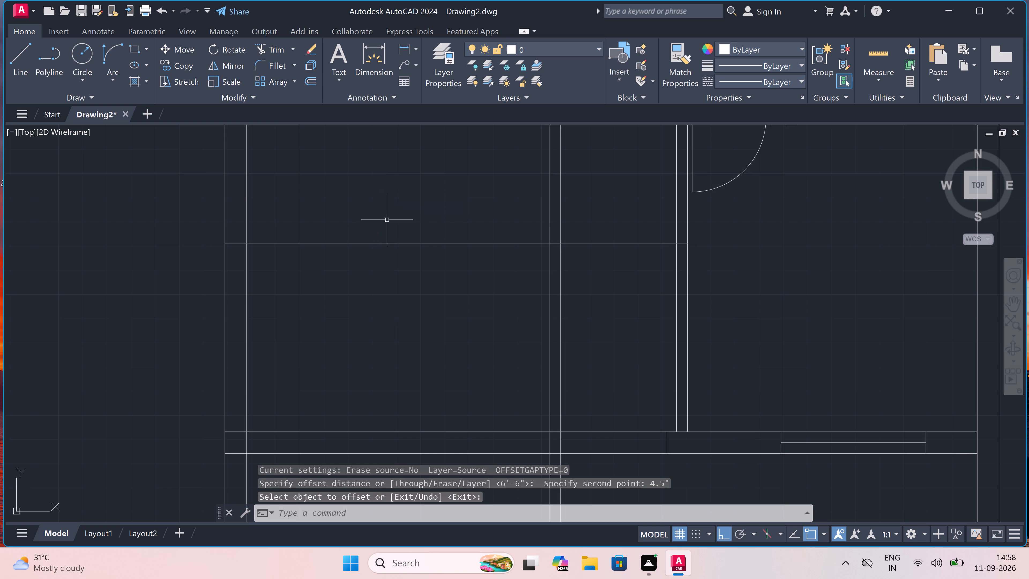
# Offset the new horizontal line north of the south wall 4.5" to the north to form a partition.
pyautogui.write('o')
pyautogui.press('space')
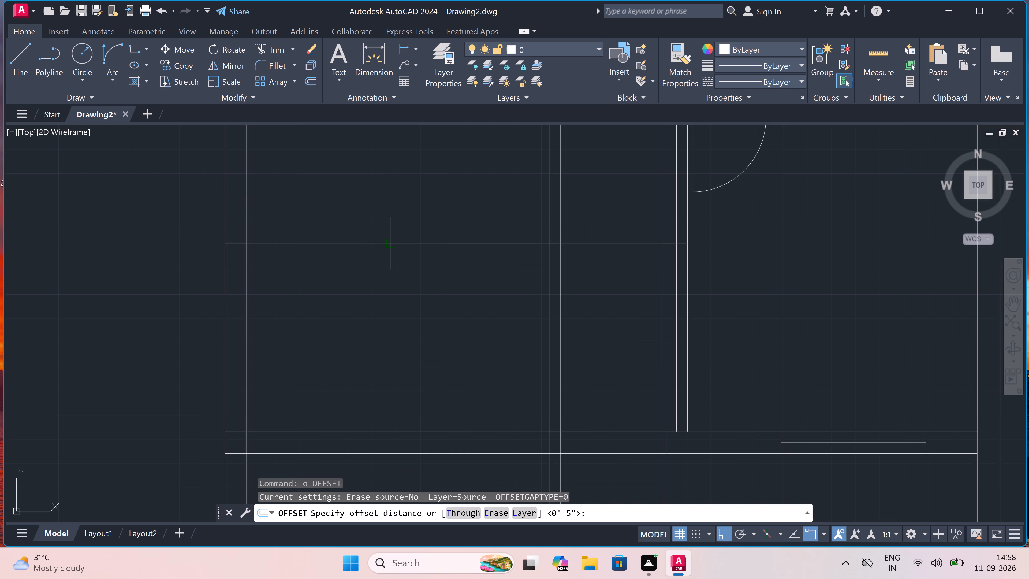
pyautogui.click(387, 242)
pyautogui.write('4.5"')
pyautogui.press('space')
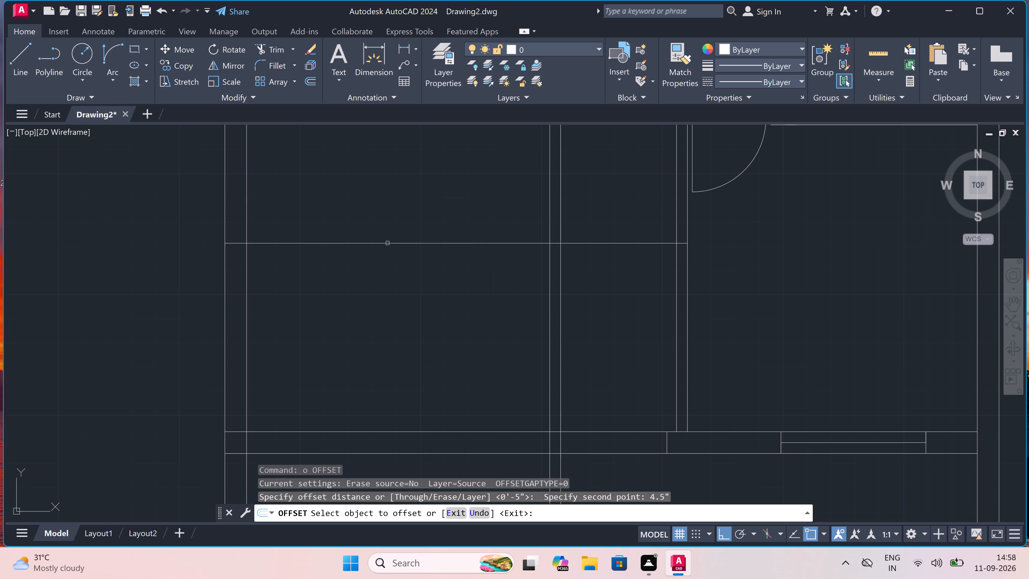
pyautogui.click(387, 243)
pyautogui.click(389, 233)
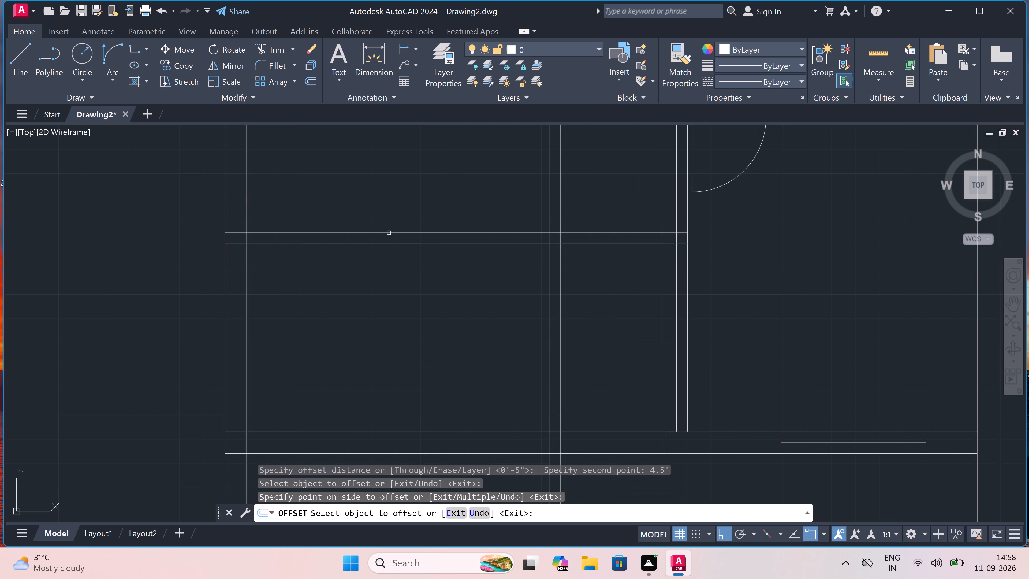
pyautogui.scroll(-1, 389, 233)
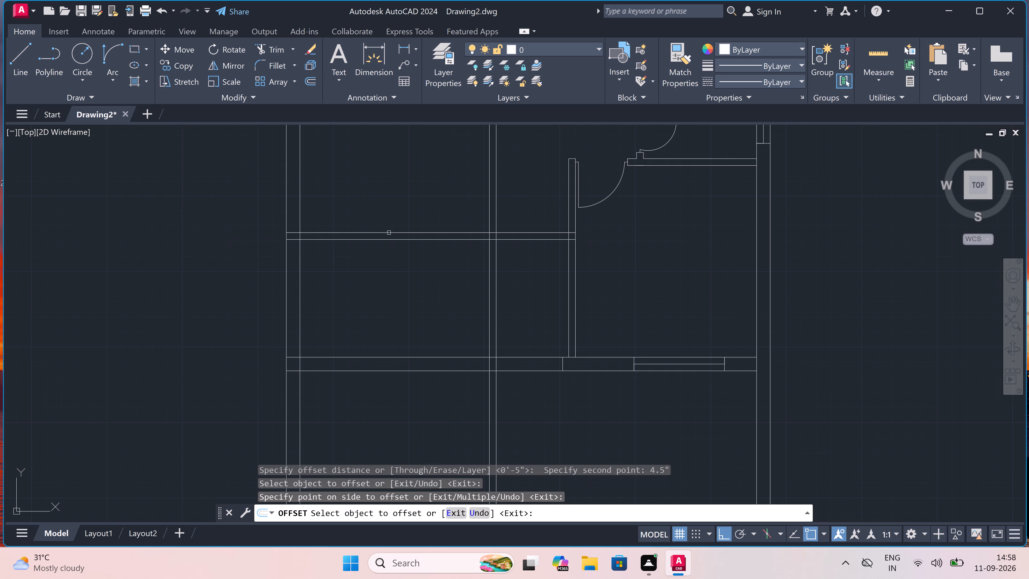
pyautogui.press('Escape')
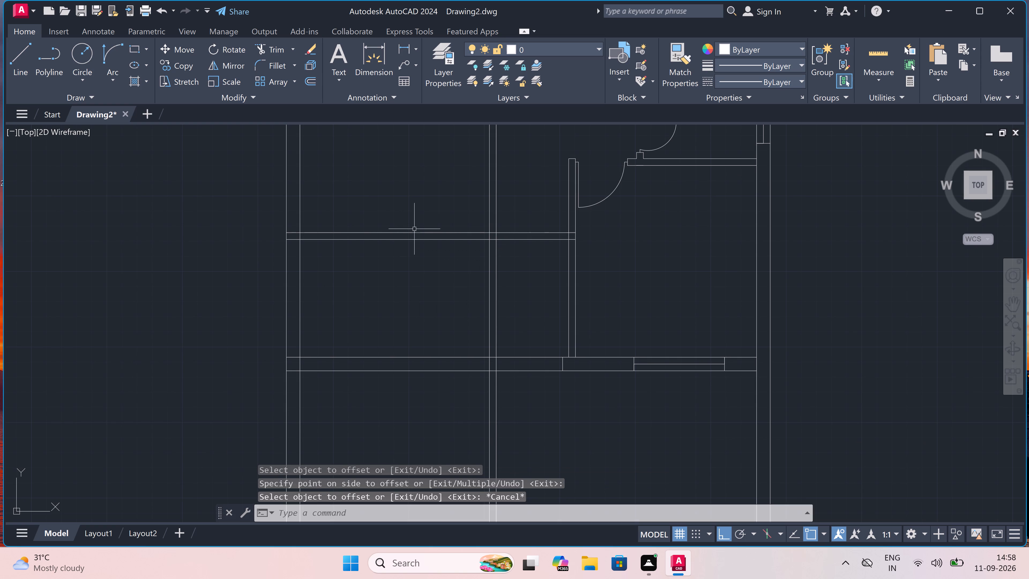
pyautogui.scroll(2, 495, 231)
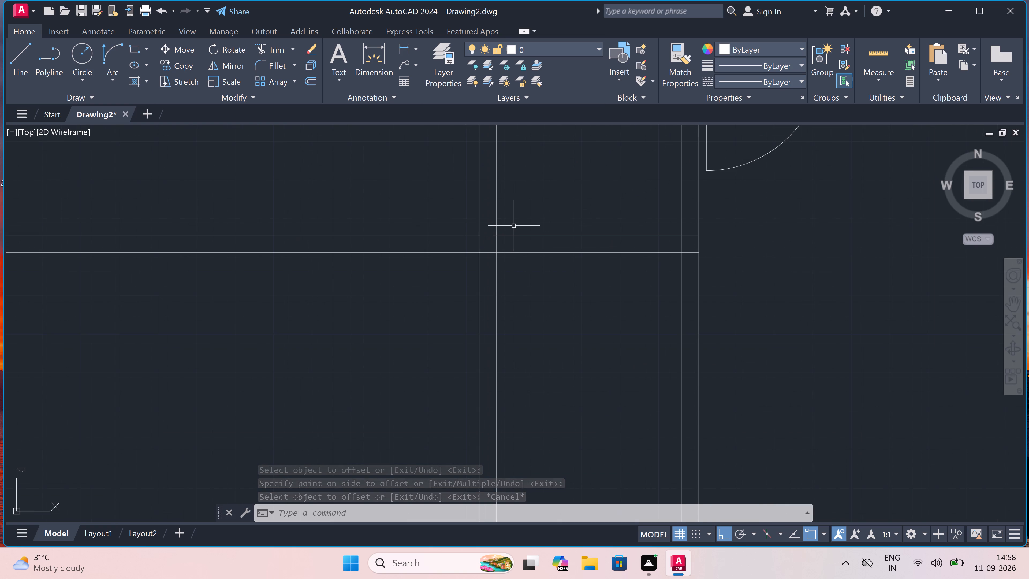
# Draw two short jamb lines across the new 4.5" horizontal partition, one just inside each of the two vertical partitions.
pyautogui.scroll(2, 554, 222)
pyautogui.scroll(-1, 552, 222)
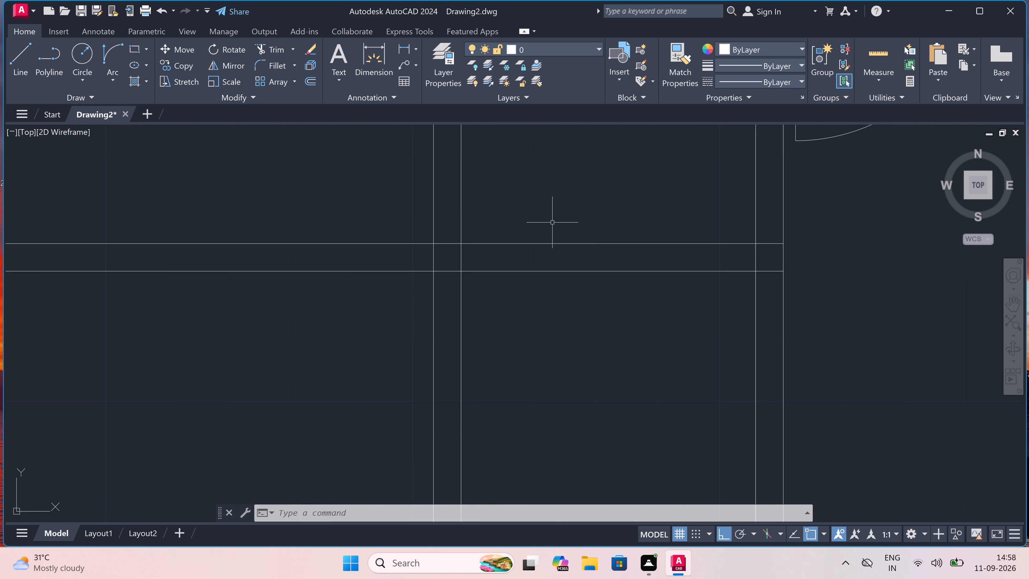
pyautogui.write('l')
pyautogui.press('space')
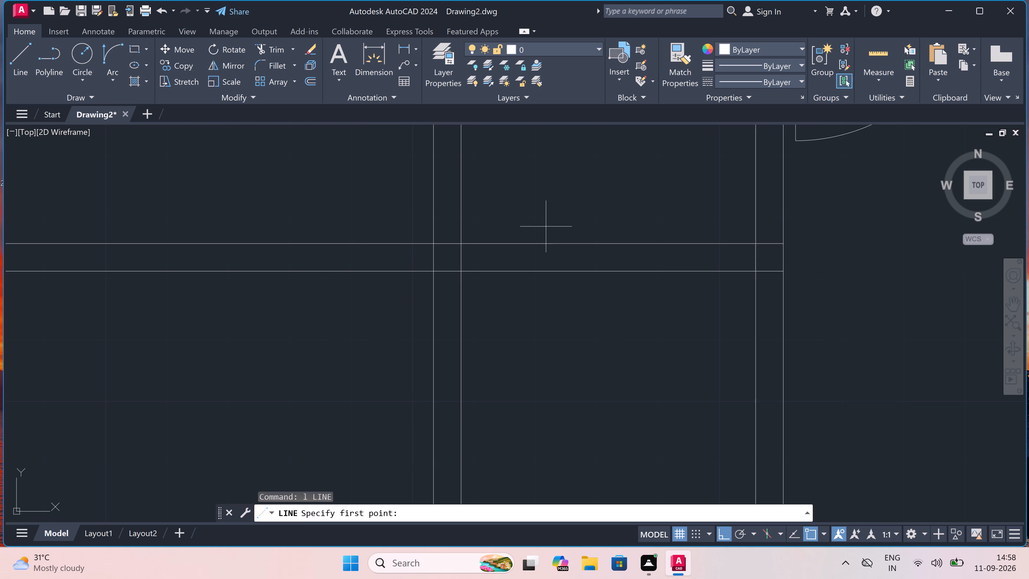
pyautogui.click(506, 243)
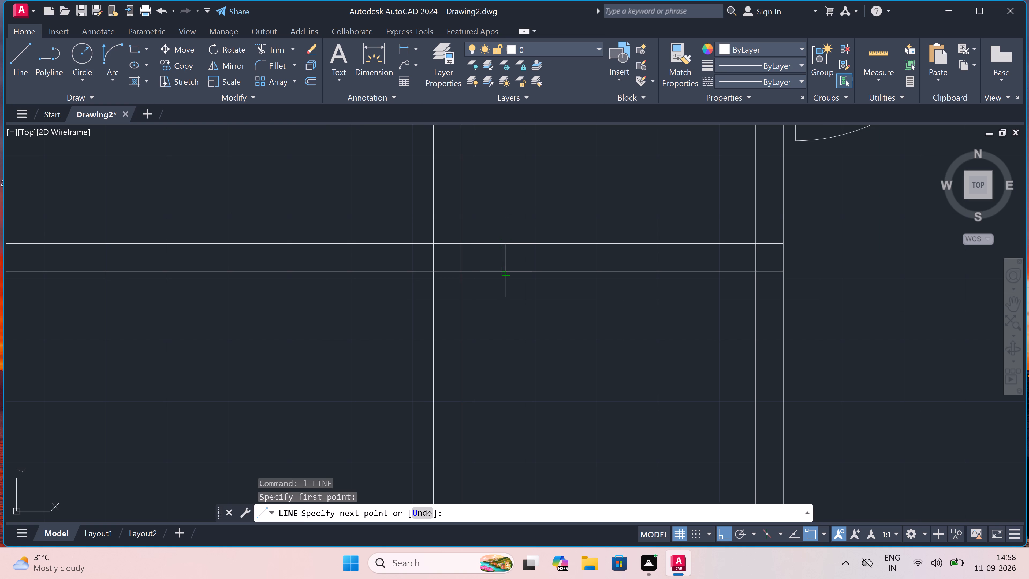
pyautogui.click(507, 272)
pyautogui.press('Escape')
pyautogui.press('space')
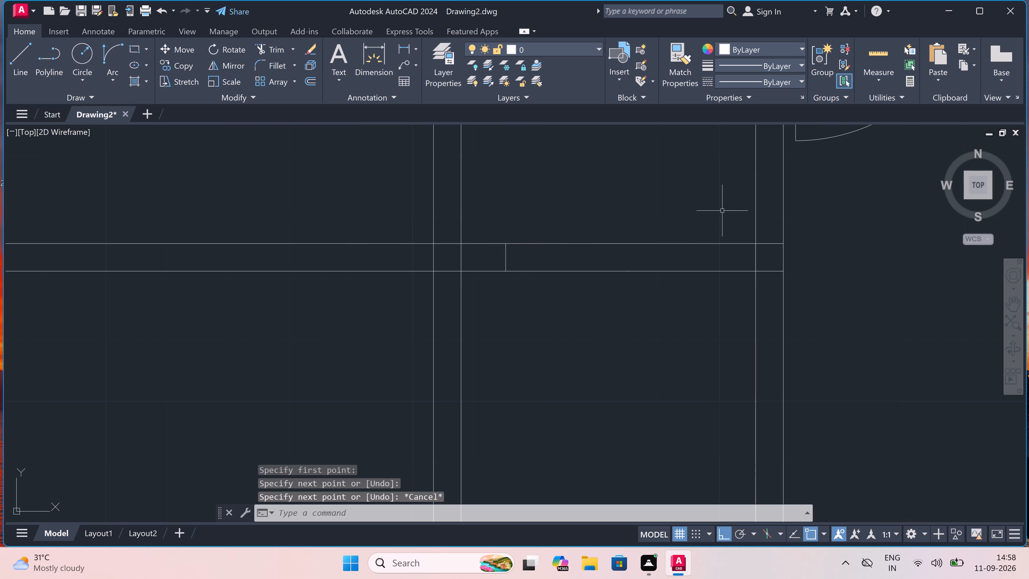
pyautogui.click(731, 244)
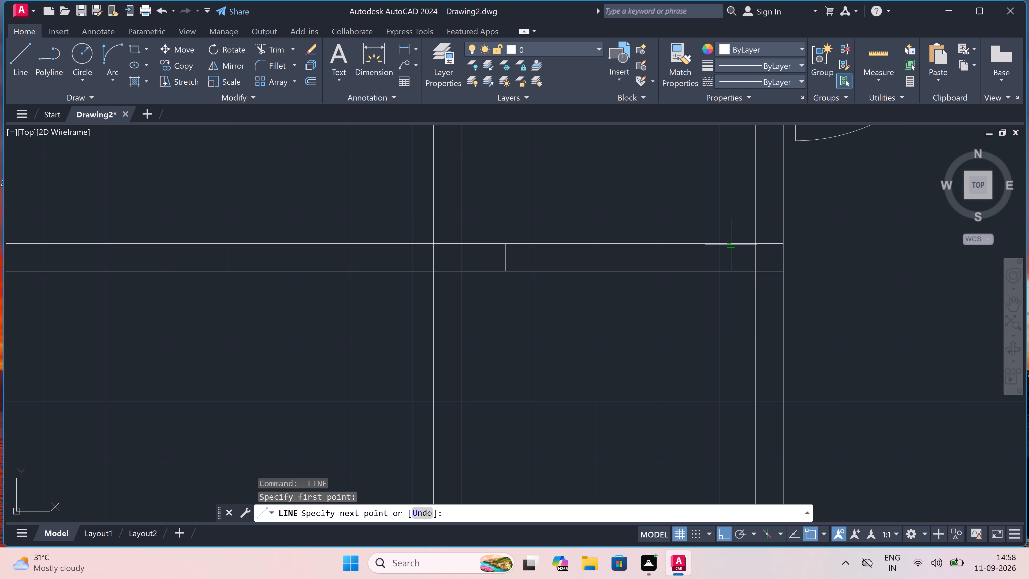
pyautogui.click(728, 272)
pyautogui.press('Escape')
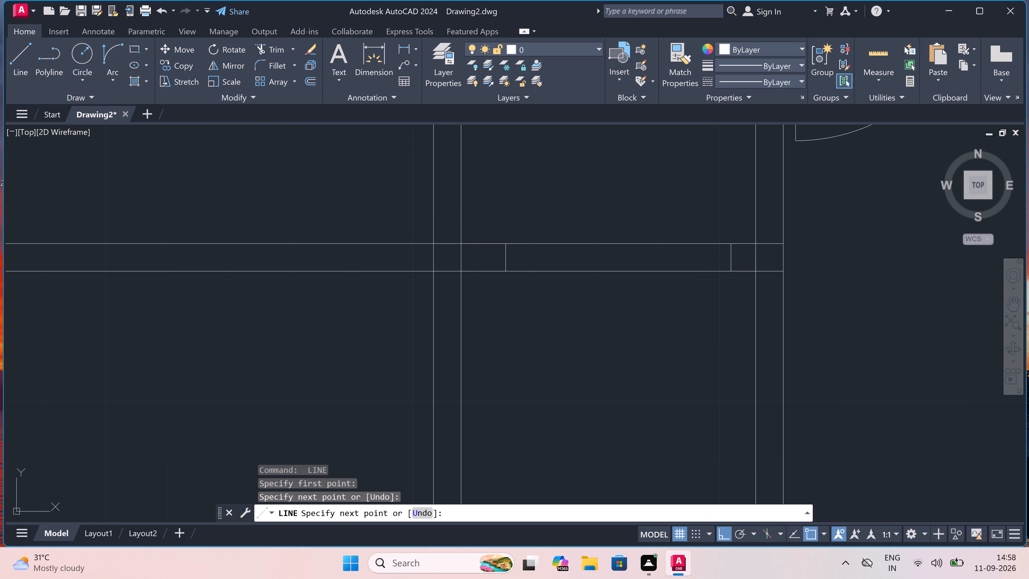
# Trim the east vertical partition's west face and the horizontal partition's north line where they overlap at their junction.
pyautogui.write('tr')
pyautogui.press('space')
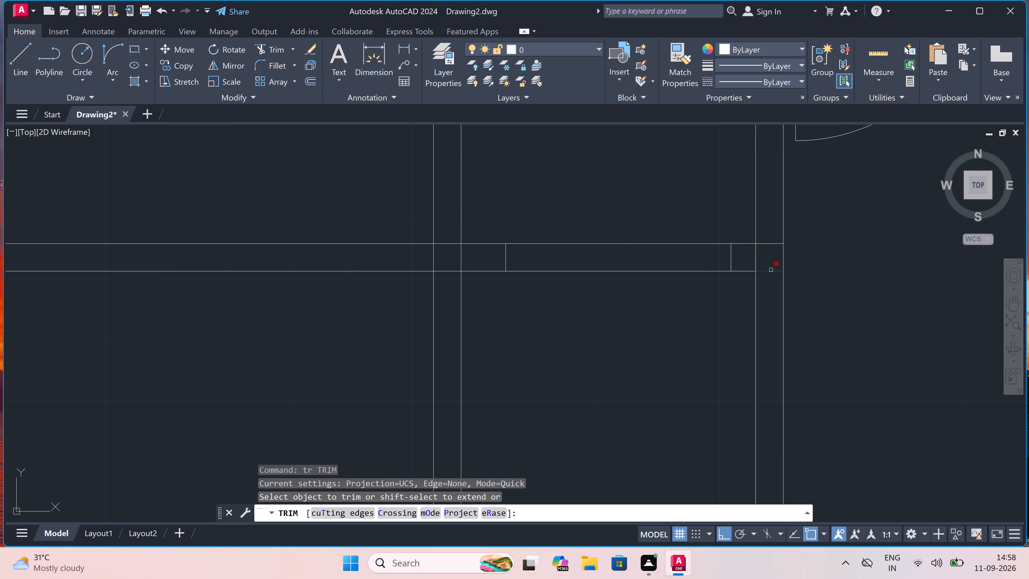
pyautogui.doubleClick(750, 253)
pyautogui.click(763, 253)
pyautogui.click(763, 253)
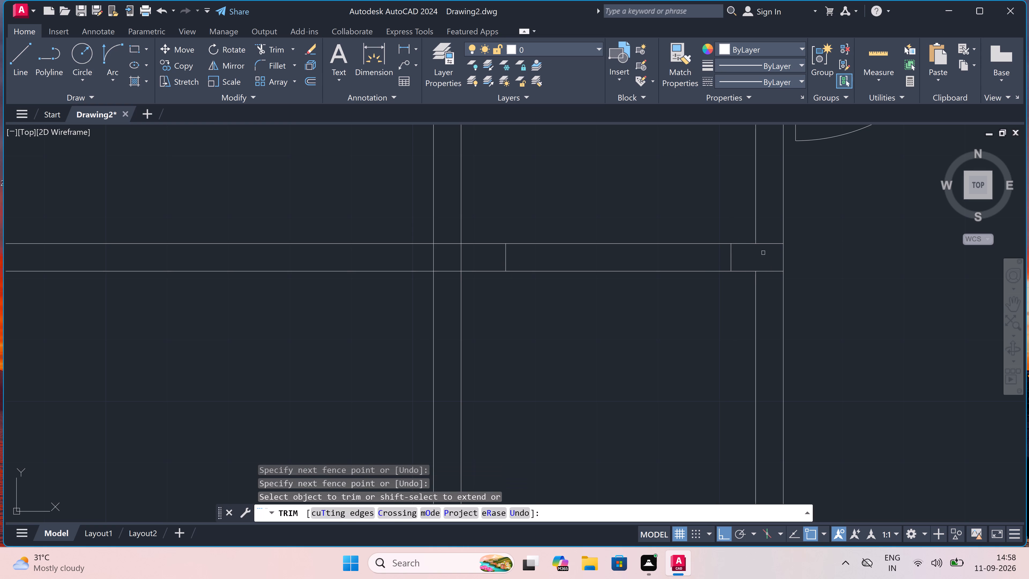
pyautogui.click(763, 228)
pyautogui.click(768, 250)
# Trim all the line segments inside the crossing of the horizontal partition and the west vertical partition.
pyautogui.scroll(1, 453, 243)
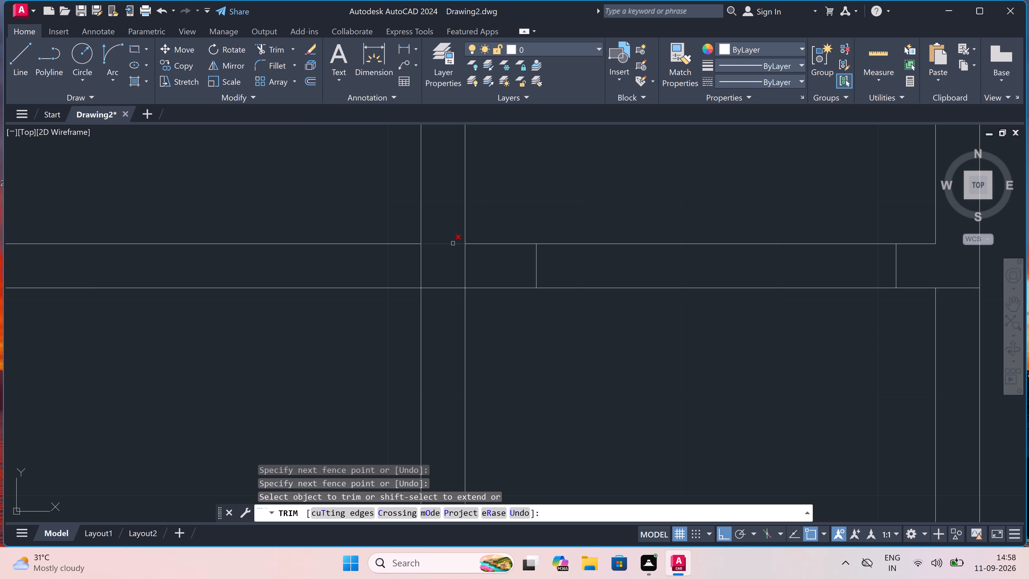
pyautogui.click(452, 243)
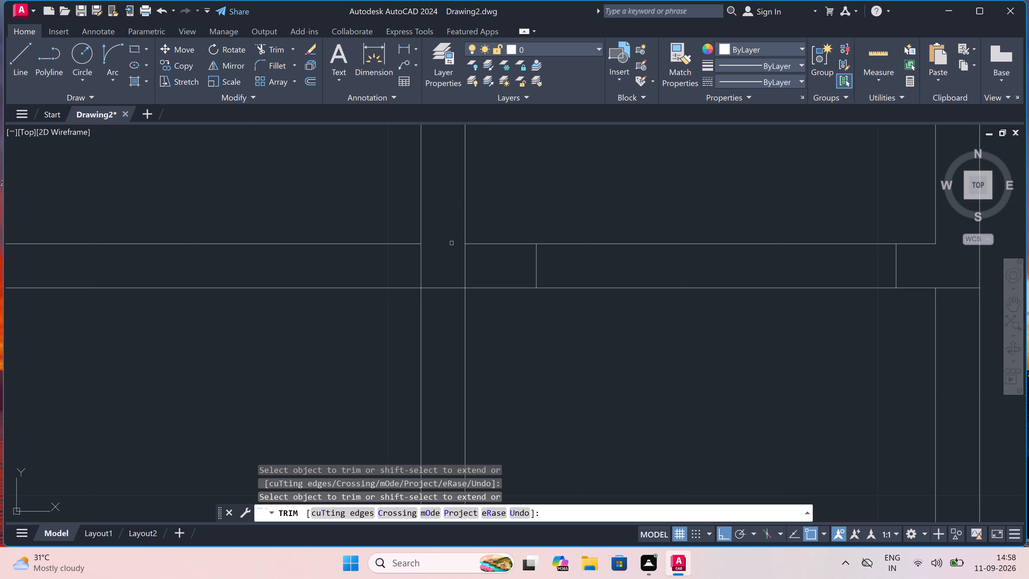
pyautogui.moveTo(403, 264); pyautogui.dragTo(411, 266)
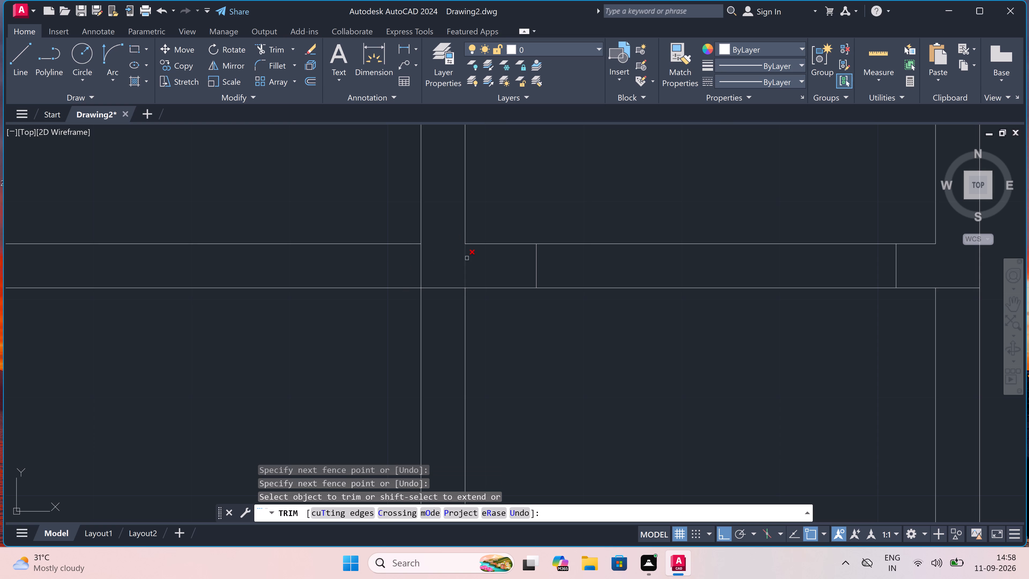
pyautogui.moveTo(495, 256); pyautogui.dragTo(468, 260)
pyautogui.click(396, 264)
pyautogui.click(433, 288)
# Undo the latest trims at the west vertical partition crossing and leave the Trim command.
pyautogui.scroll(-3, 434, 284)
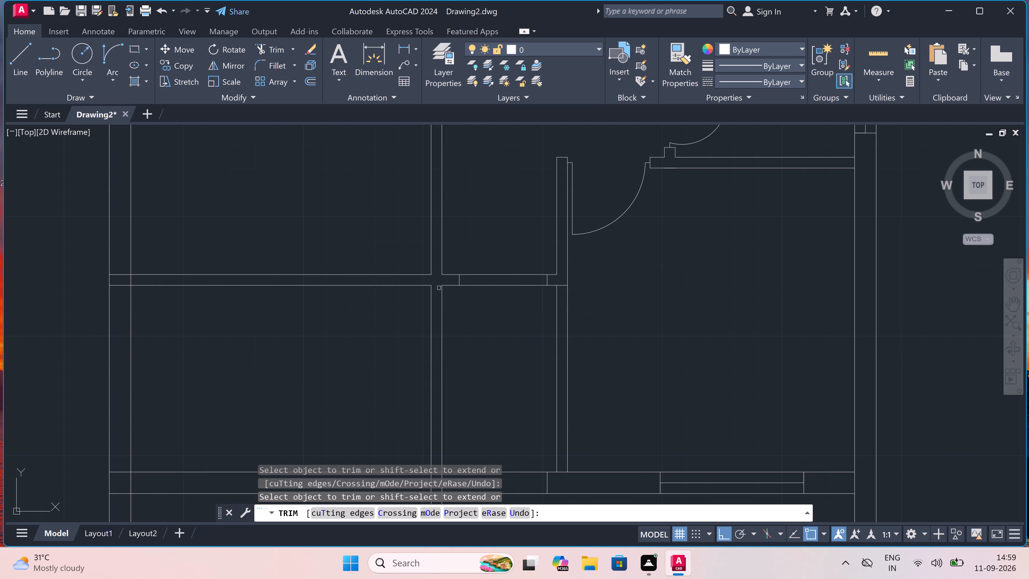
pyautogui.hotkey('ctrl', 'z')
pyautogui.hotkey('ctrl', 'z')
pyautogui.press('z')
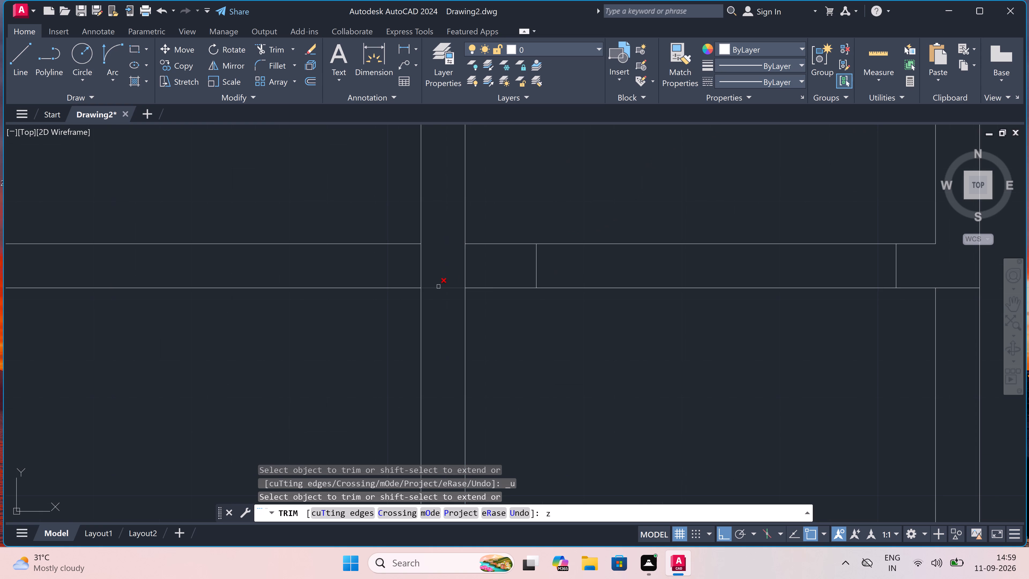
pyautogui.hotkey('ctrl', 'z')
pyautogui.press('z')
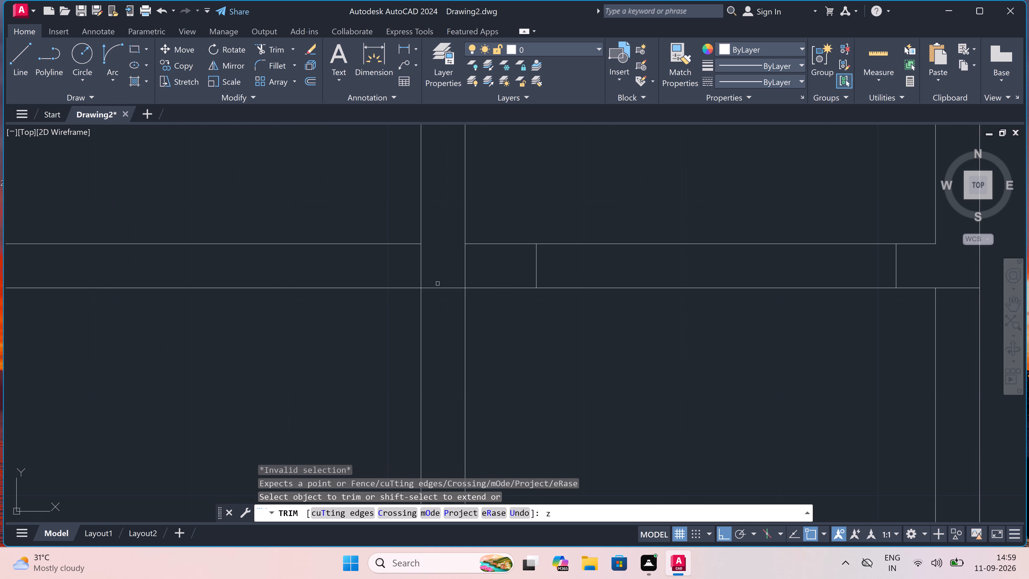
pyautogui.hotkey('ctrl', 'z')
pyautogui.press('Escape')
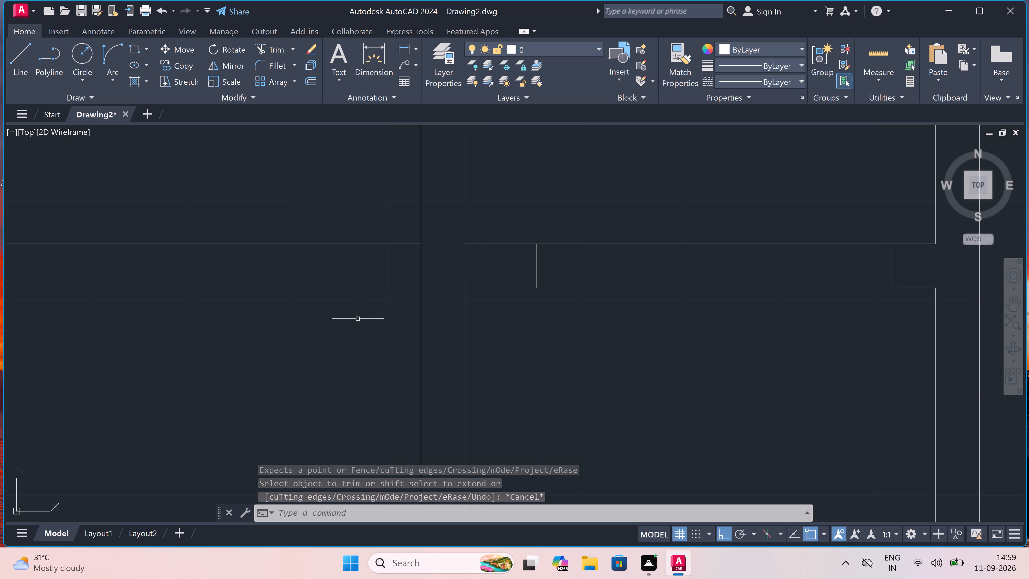
# Draw a line closing the gap in the horizontal partition's north face between the west vertical partition's two faces.
pyautogui.write('l')
pyautogui.press('space')
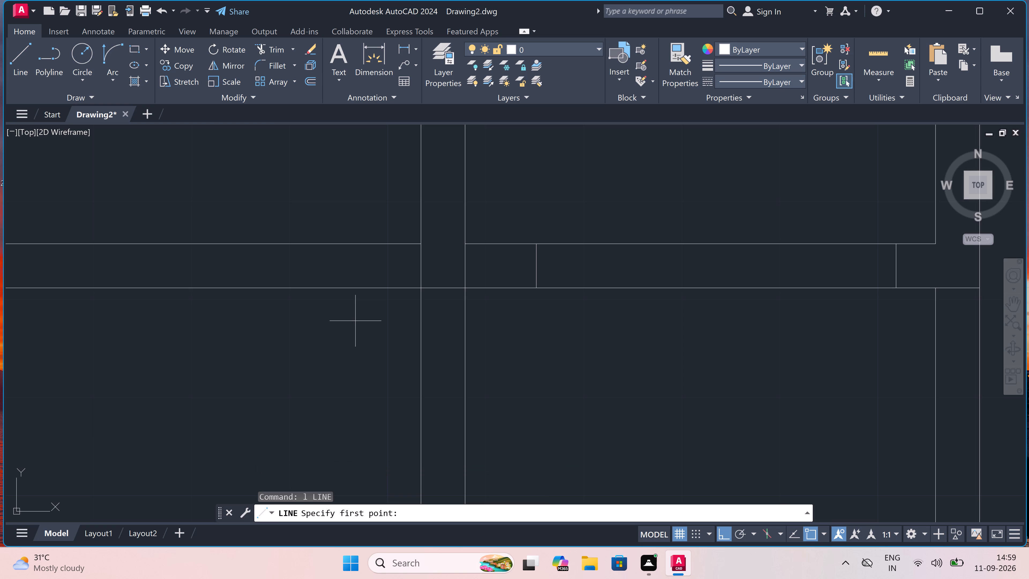
pyautogui.click(418, 244)
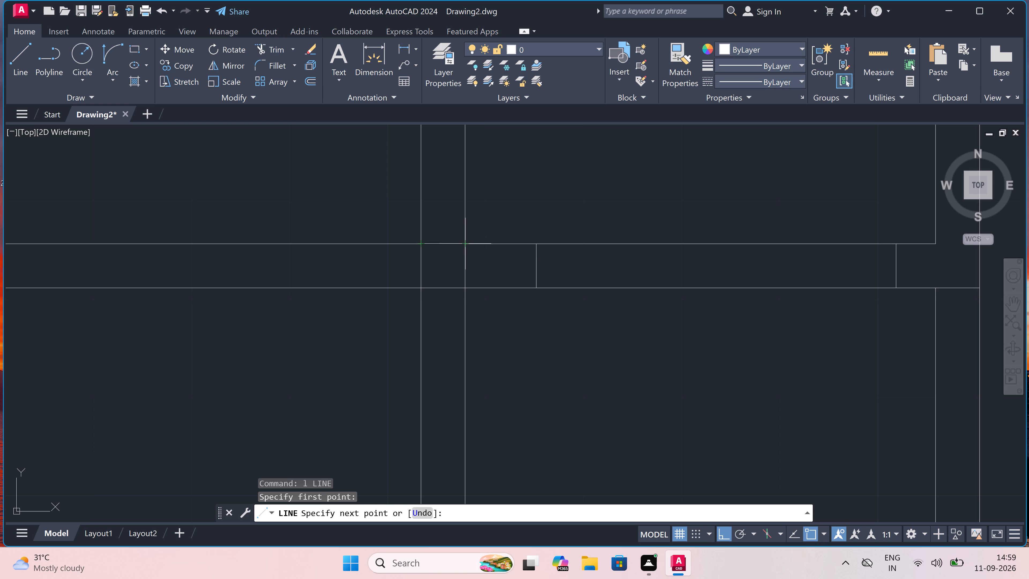
pyautogui.click(467, 246)
pyautogui.press('Escape')
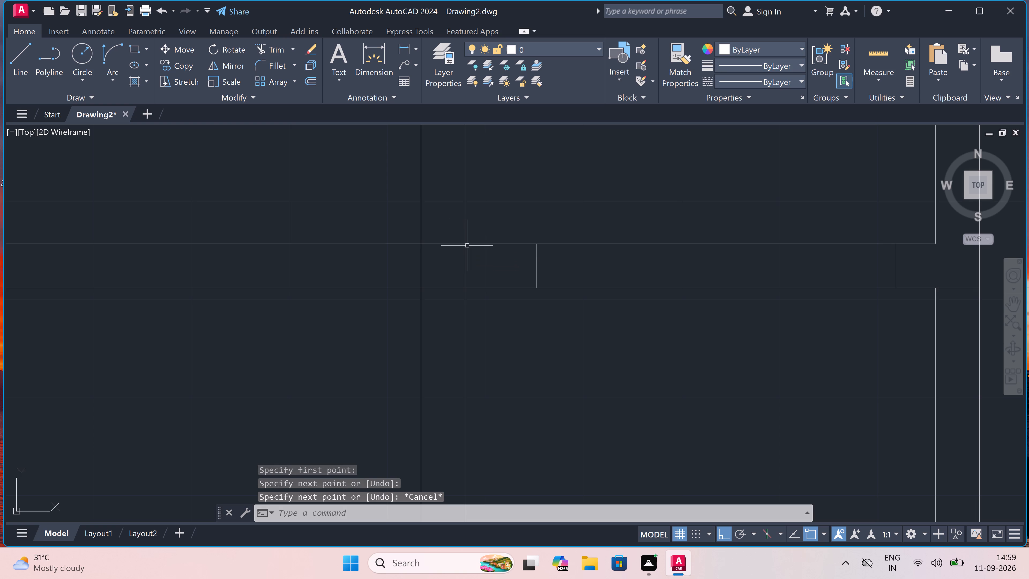
# Trim both faces of the west vertical partition inside the horizontal partition, plus the south-face segment between them.
pyautogui.scroll(-1, 467, 246)
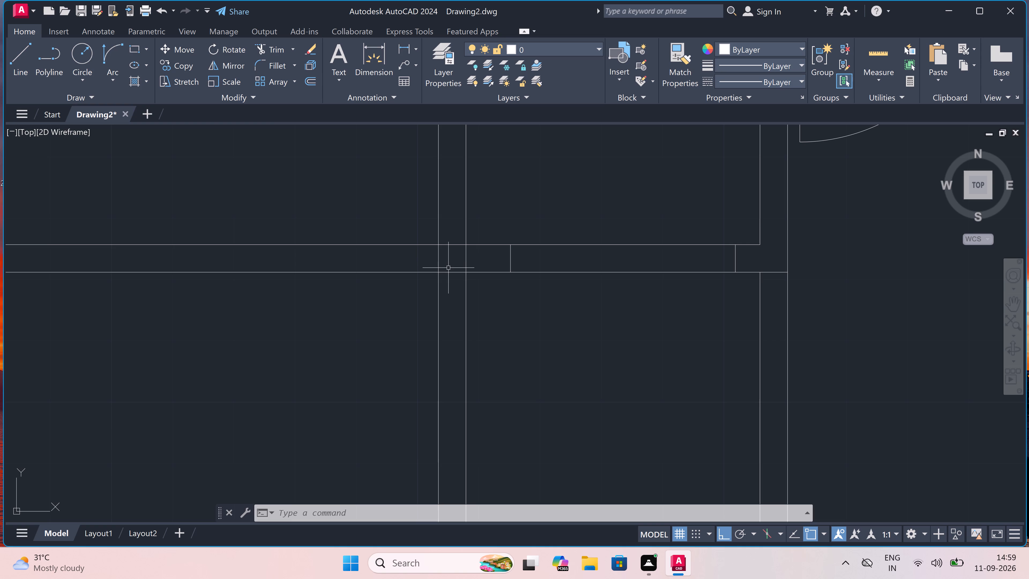
pyautogui.write('tr')
pyautogui.press('space')
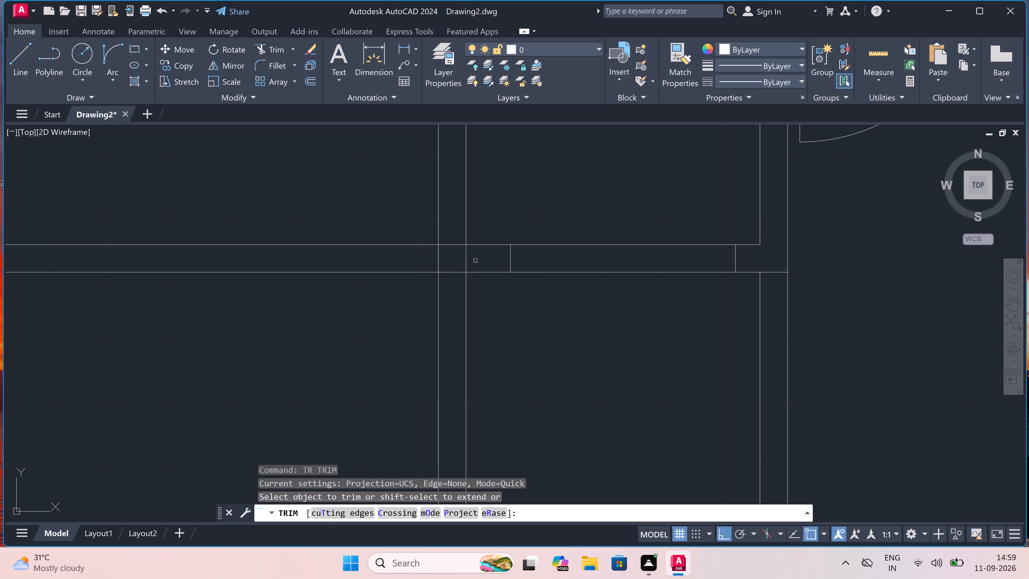
pyautogui.click(477, 261)
pyautogui.click(381, 268)
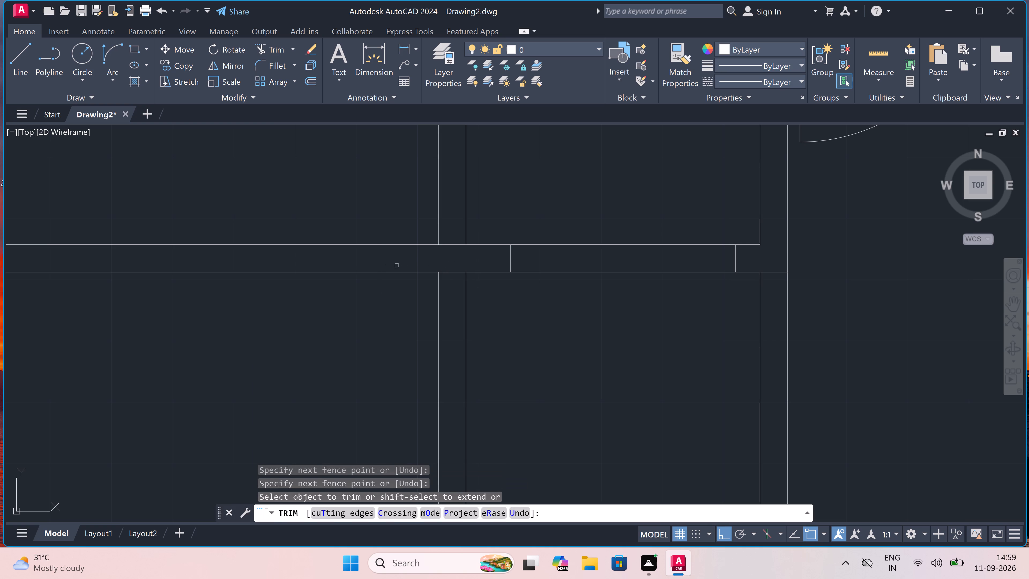
pyautogui.click(444, 273)
# Trim both horizontal partition lines between the two jamb lines to cut the door opening.
pyautogui.moveTo(586, 306); pyautogui.dragTo(586, 299)
pyautogui.click(588, 229)
pyautogui.scroll(-2, 588, 229)
pyautogui.scroll(1, 598, 223)
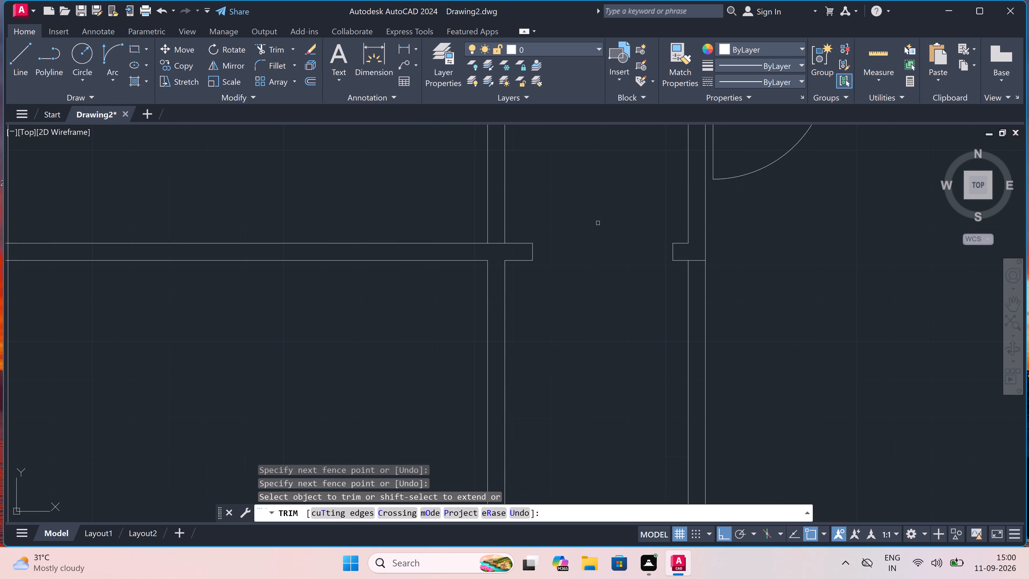
pyautogui.scroll(-2, 598, 223)
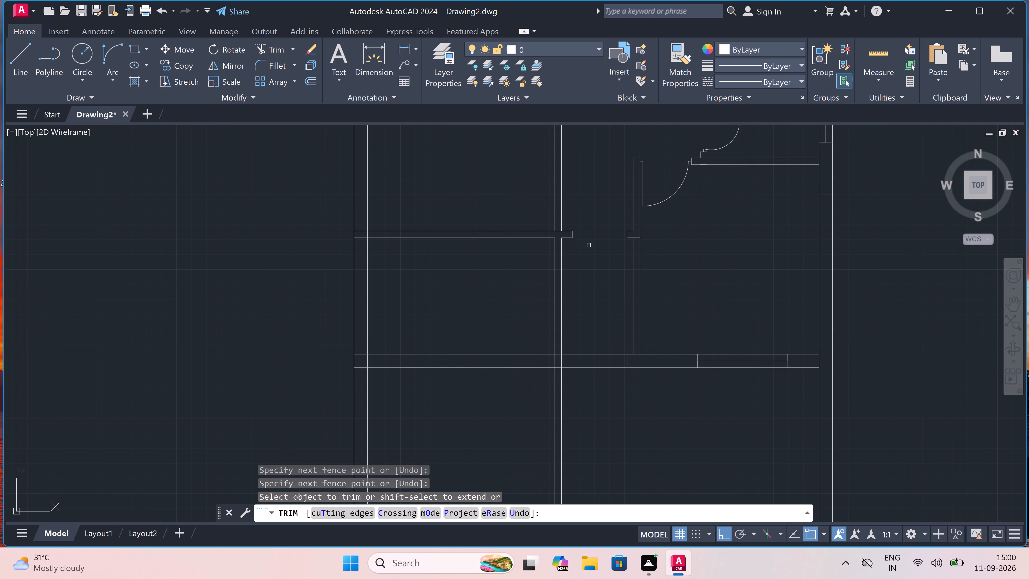
pyautogui.scroll(4, 558, 245)
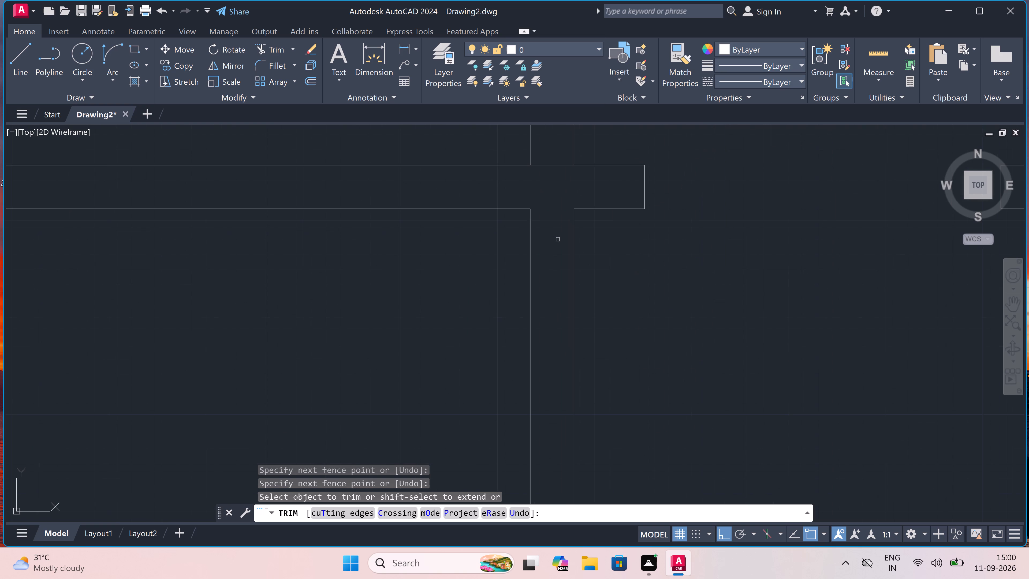
pyautogui.press('Escape')
# Draw a line closing the gap in the horizontal partition's south face between the west vertical partition's two faces.
pyautogui.press('l')
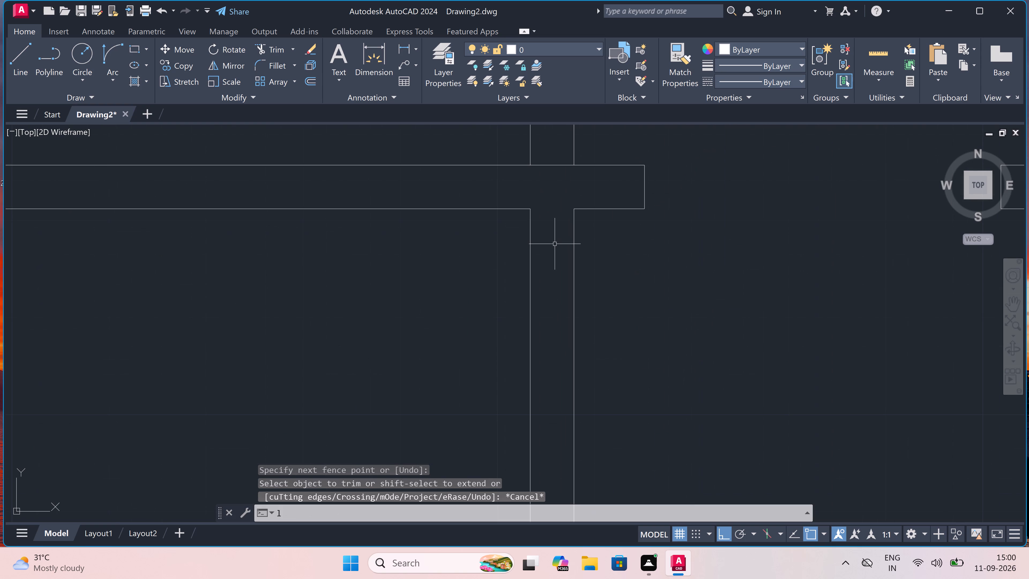
pyautogui.press('space')
pyautogui.click(531, 210)
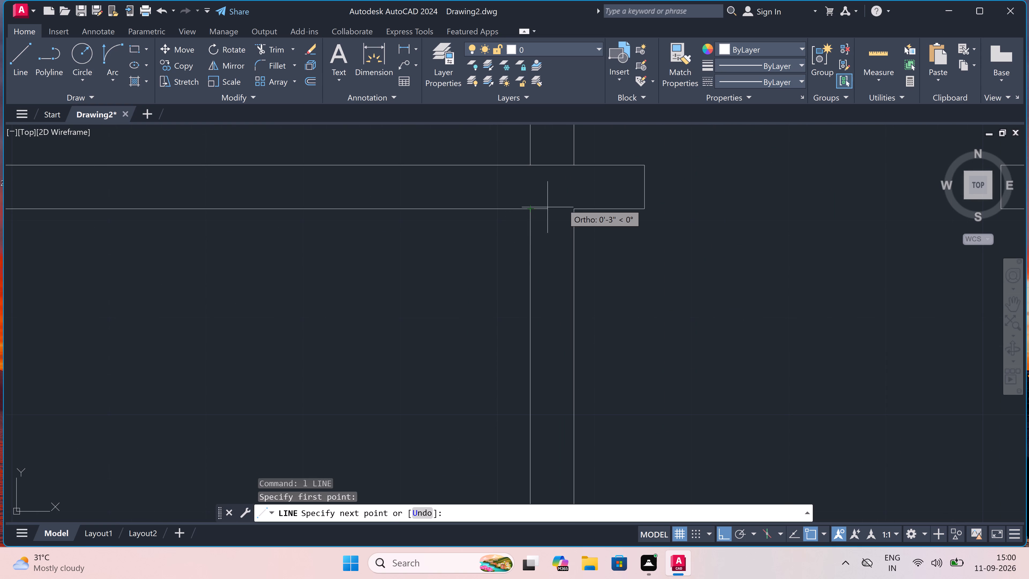
pyautogui.click(571, 209)
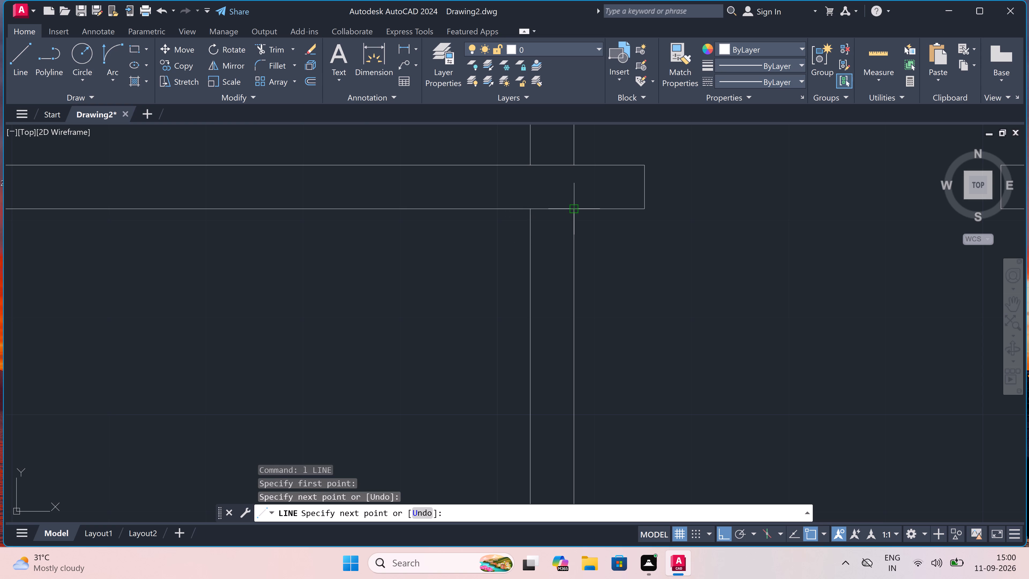
pyautogui.press('Escape')
# Trim away both faces of the west vertical partition between the horizontal partition and the south wall.
pyautogui.scroll(-2, 571, 209)
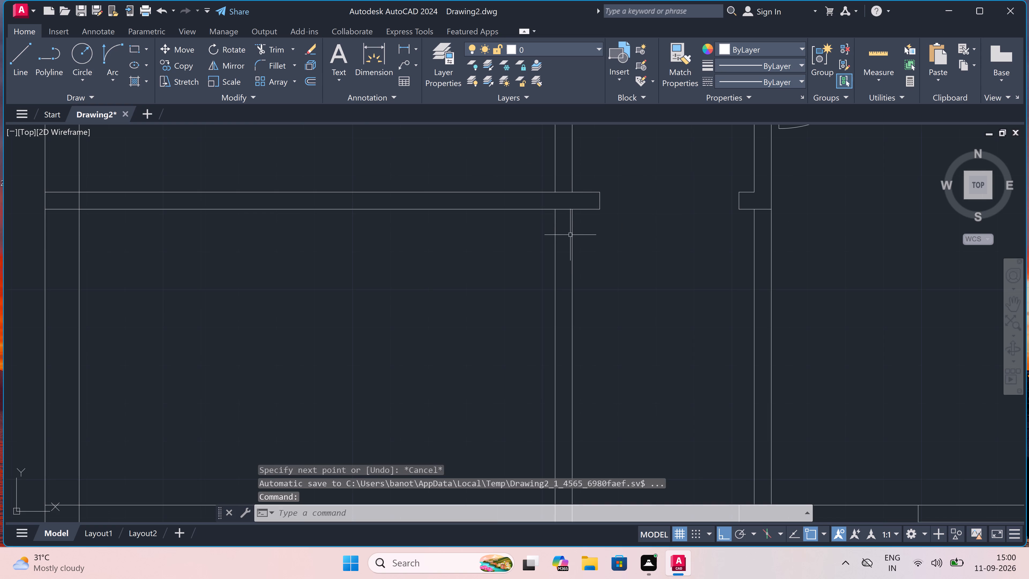
pyautogui.press('t')
pyautogui.press('r')
pyautogui.press('space')
pyautogui.moveTo(584, 255); pyautogui.dragTo(558, 260)
pyautogui.click(415, 278)
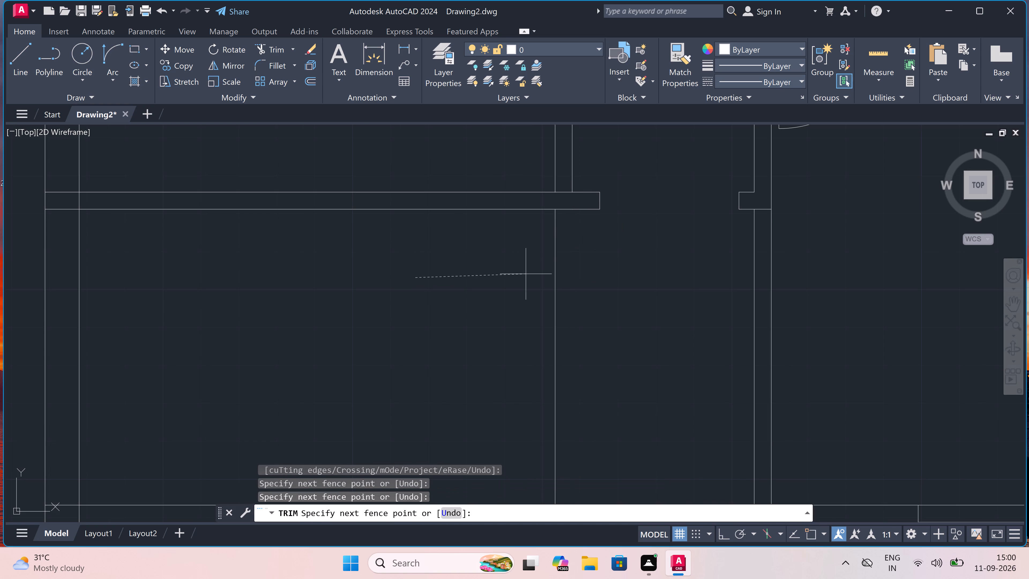
pyautogui.click(610, 268)
pyautogui.scroll(-4, 612, 268)
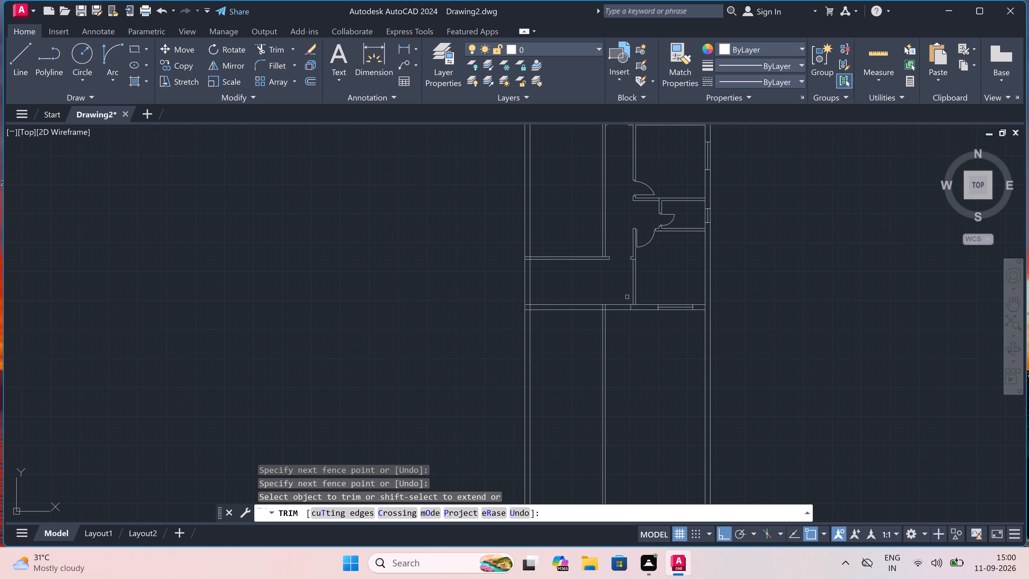
# Trim away both faces of the west vertical partition south of the south wall.
pyautogui.scroll(3, 612, 309)
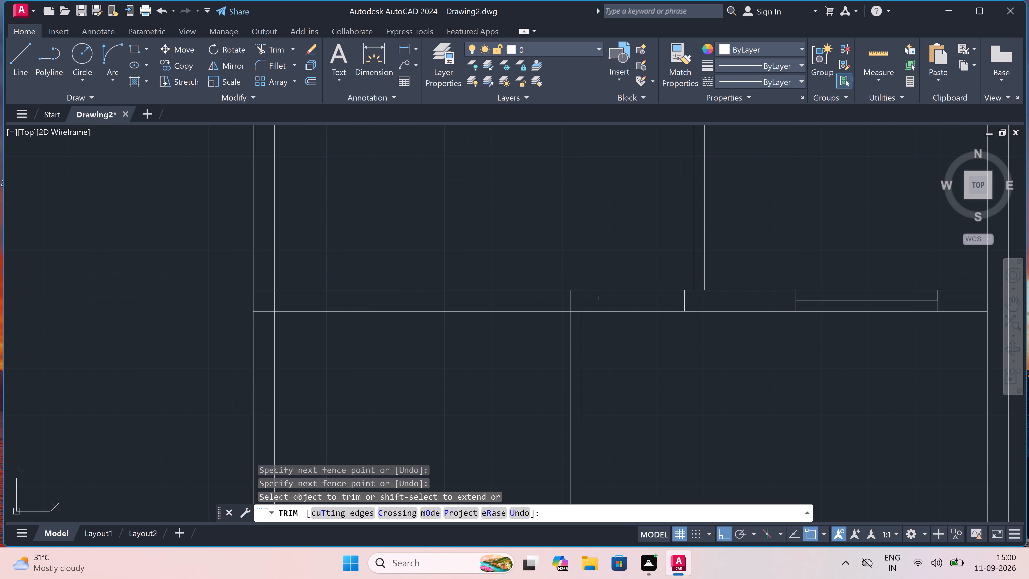
pyautogui.scroll(-3, 596, 298)
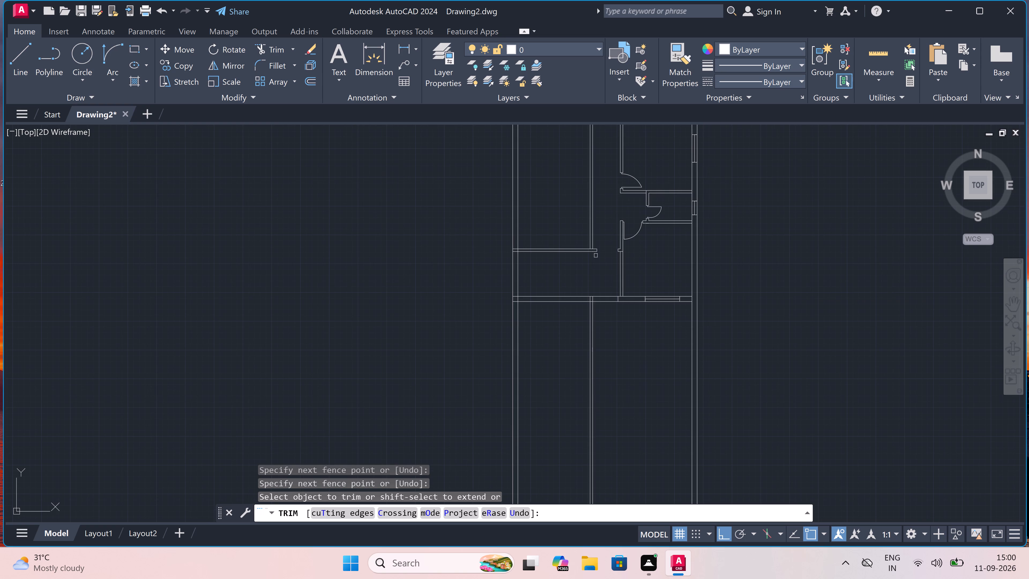
pyautogui.moveTo(607, 332); pyautogui.dragTo(602, 332)
pyautogui.moveTo(602, 332); pyautogui.dragTo(600, 332)
pyautogui.doubleClick(538, 332)
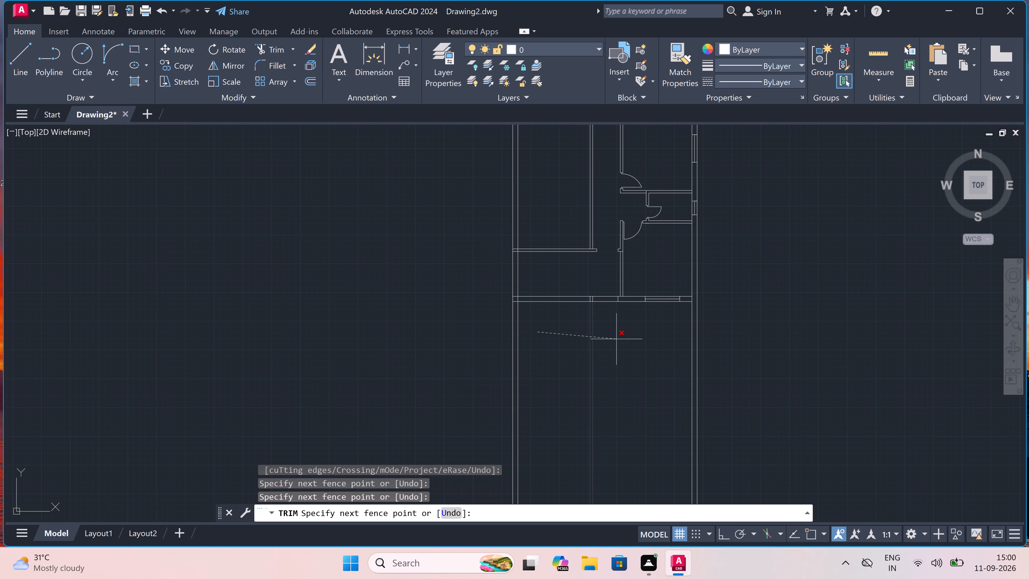
pyautogui.click(617, 339)
# Cut the south wall door opening by trimming the partition's east face inside the wall and both wall lines up to the jamb line.
pyautogui.scroll(2, 581, 305)
pyautogui.scroll(1, 610, 289)
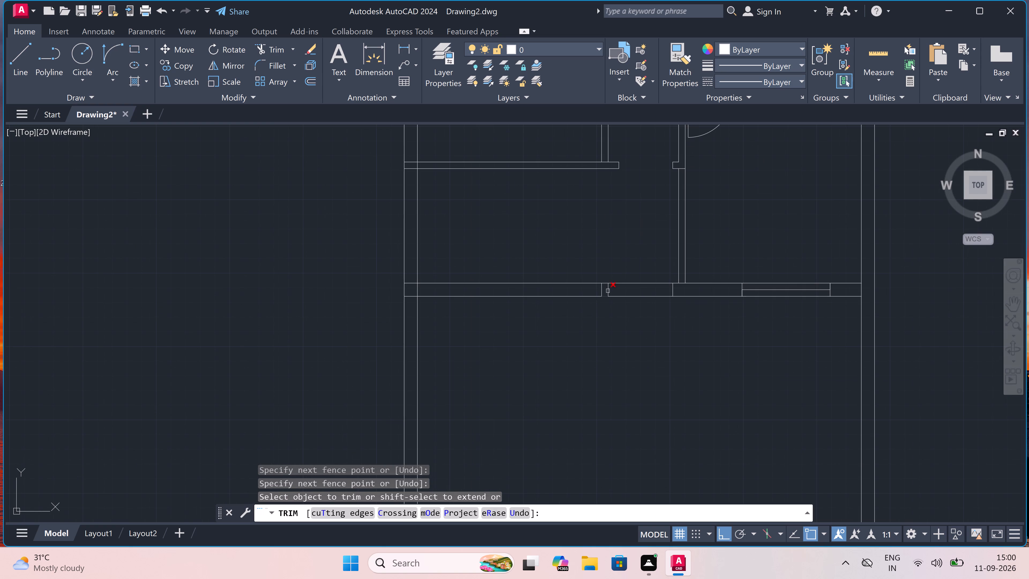
pyautogui.scroll(1, 610, 289)
pyautogui.click(608, 288)
pyautogui.click(600, 286)
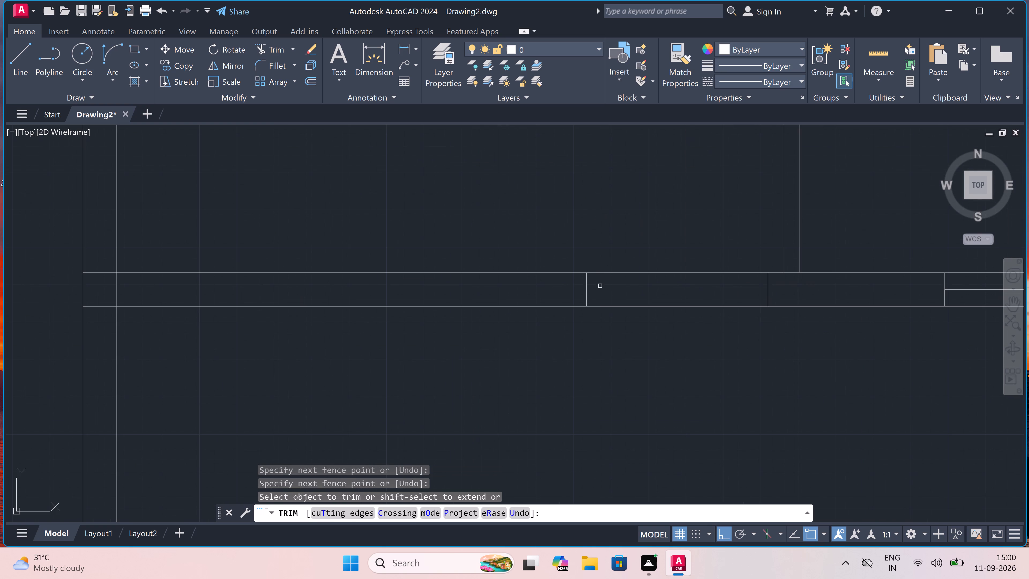
pyautogui.scroll(-3, 601, 287)
pyautogui.moveTo(616, 271); pyautogui.dragTo(616, 280)
pyautogui.click(614, 309)
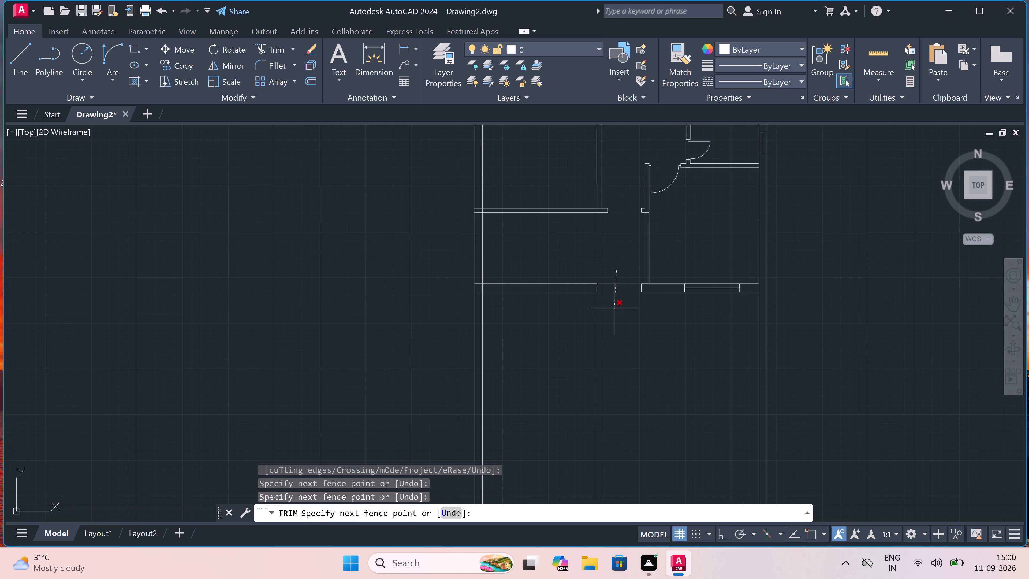
# Clean the southwest corner by trimming the west wall's inner face inside the south wall and the south wall's north face across the west wall.
pyautogui.scroll(1, 603, 270)
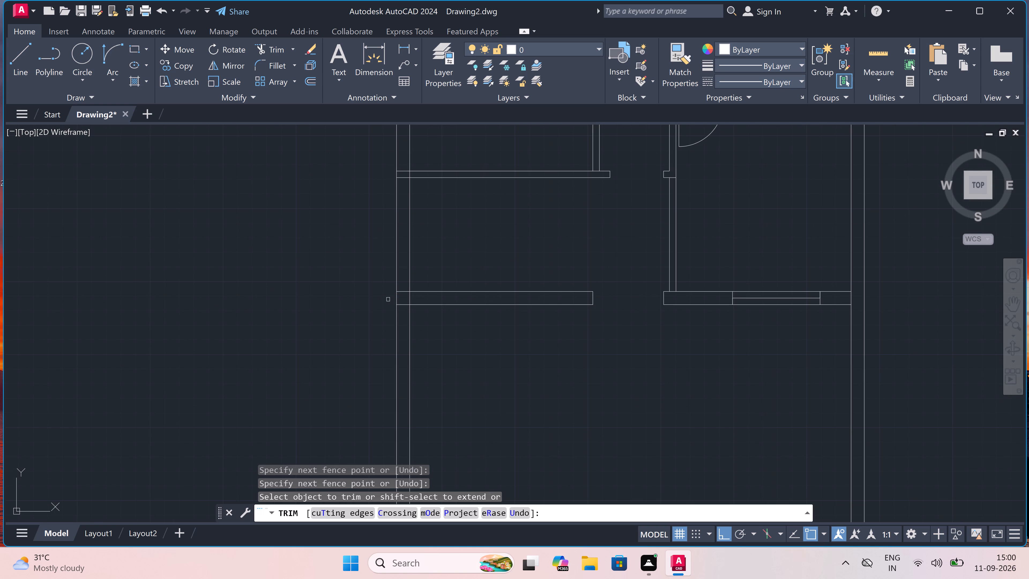
pyautogui.scroll(2, 414, 299)
pyautogui.click(413, 298)
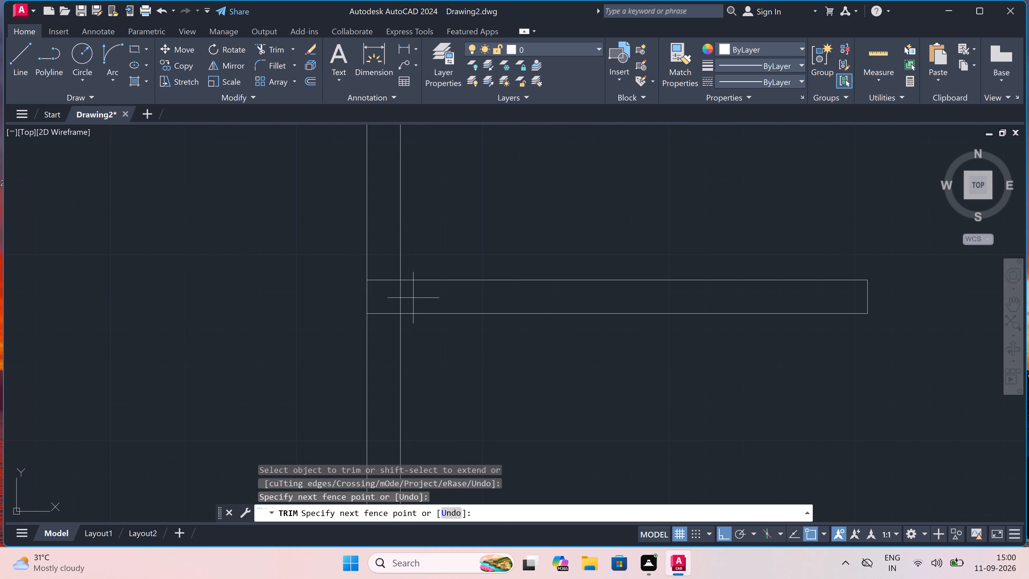
pyautogui.click(395, 297)
pyautogui.click(390, 292)
pyautogui.click(384, 265)
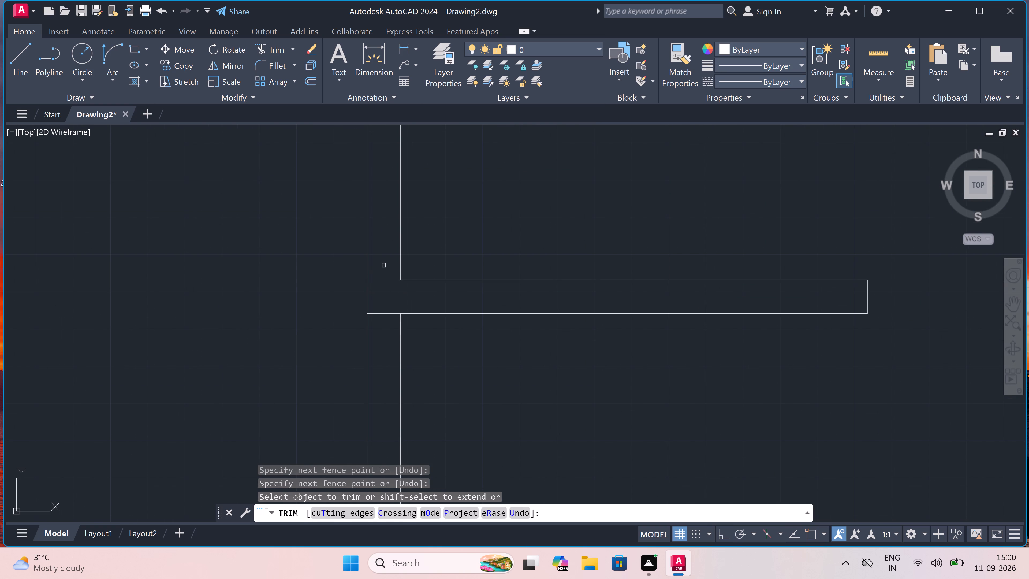
# Trim away both faces of the west outer wall and the inner face of the east outer wall south of the south wall.
pyautogui.scroll(-3, 384, 265)
pyautogui.moveTo(334, 300); pyautogui.dragTo(350, 304)
pyautogui.click(709, 309)
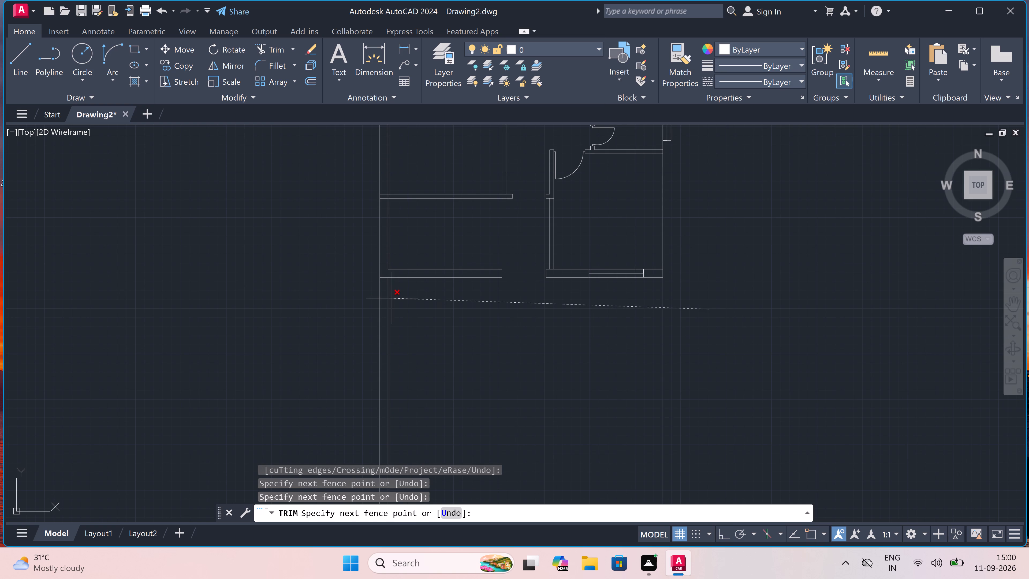
pyautogui.click(717, 295)
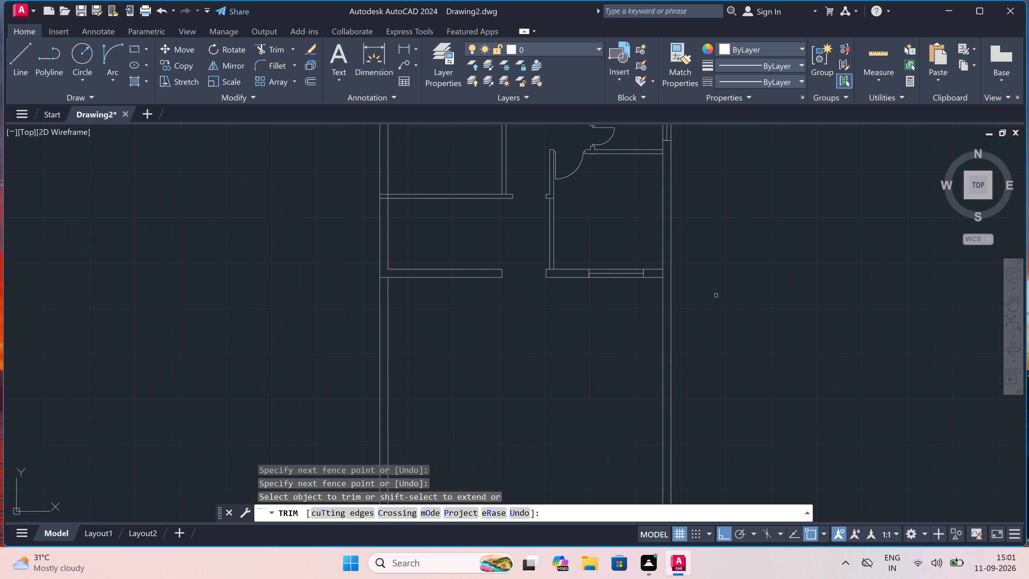
pyautogui.moveTo(283, 326); pyautogui.dragTo(286, 327)
pyautogui.click(290, 327)
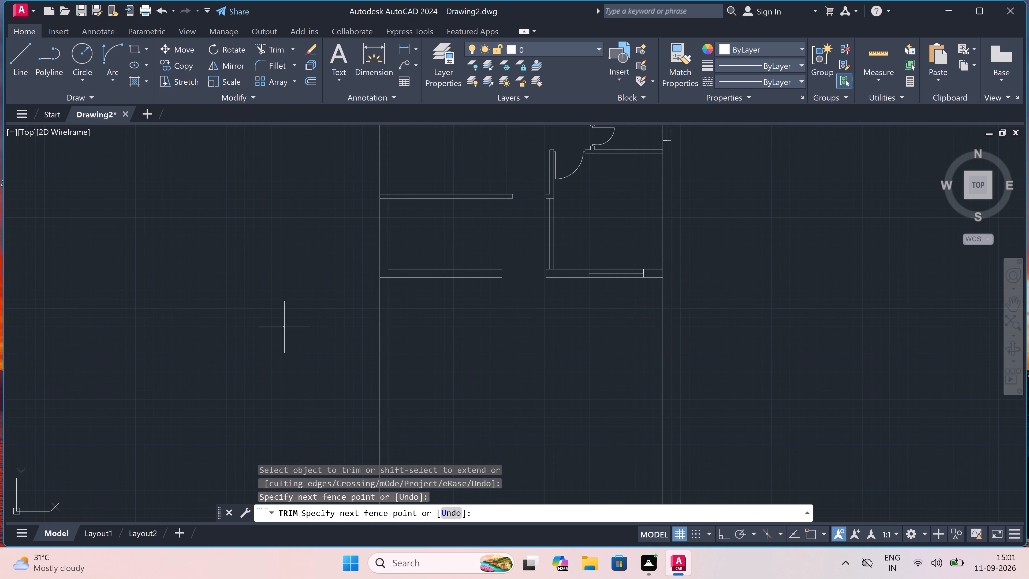
pyautogui.click(371, 314)
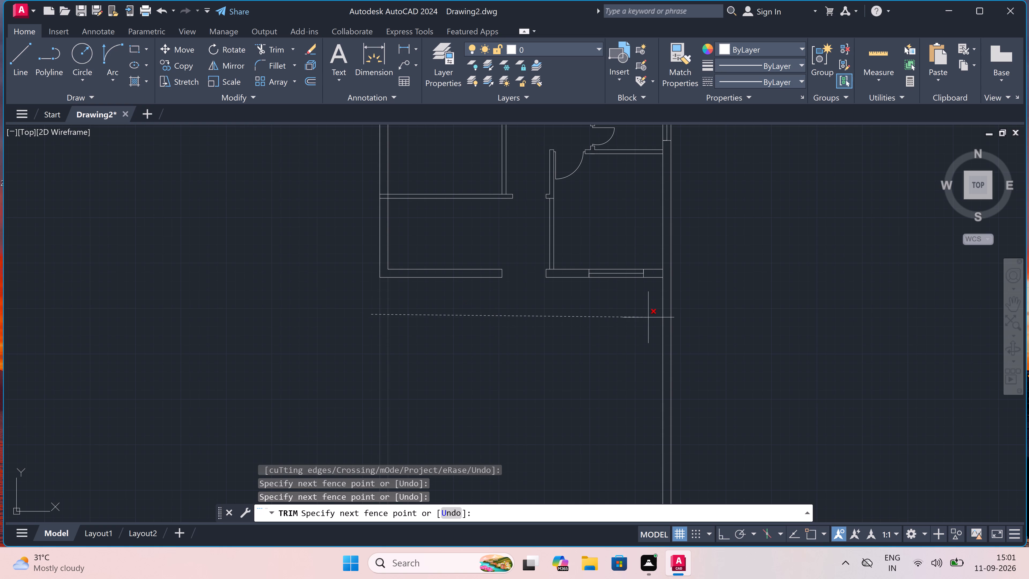
pyautogui.scroll(1, 660, 307)
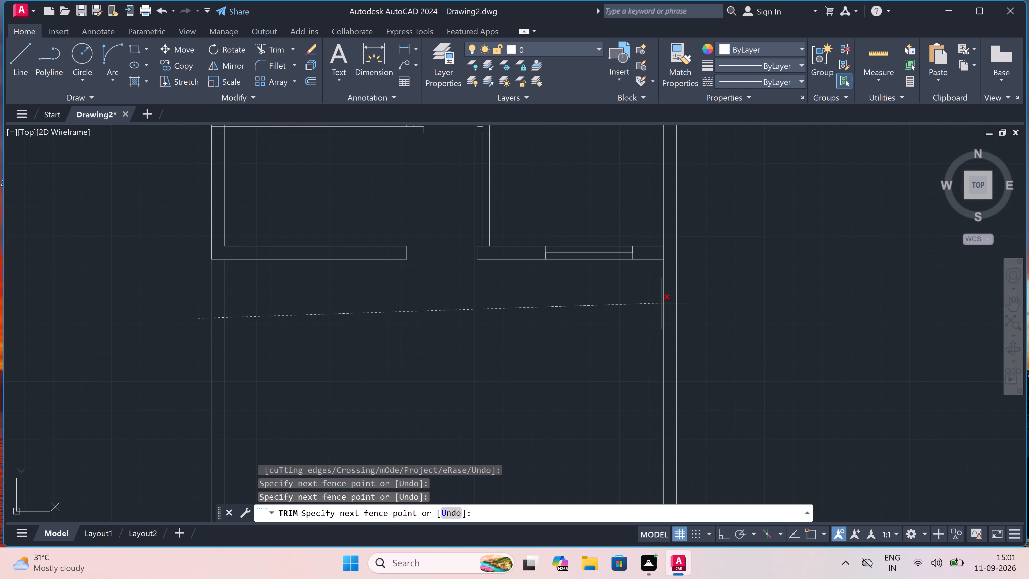
pyautogui.click(665, 300)
pyautogui.press('Escape')
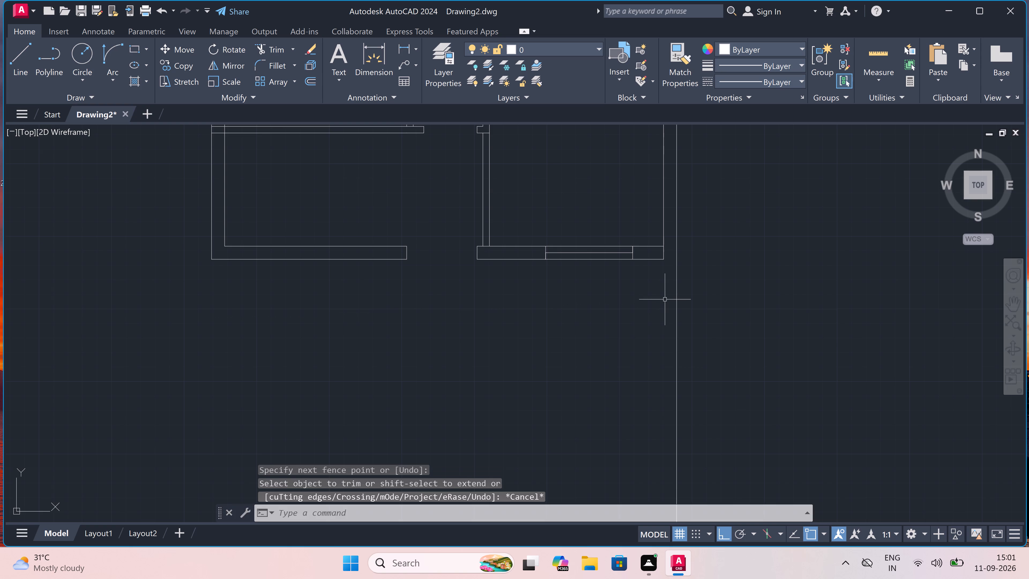
pyautogui.press('space')
pyautogui.press('Escape')
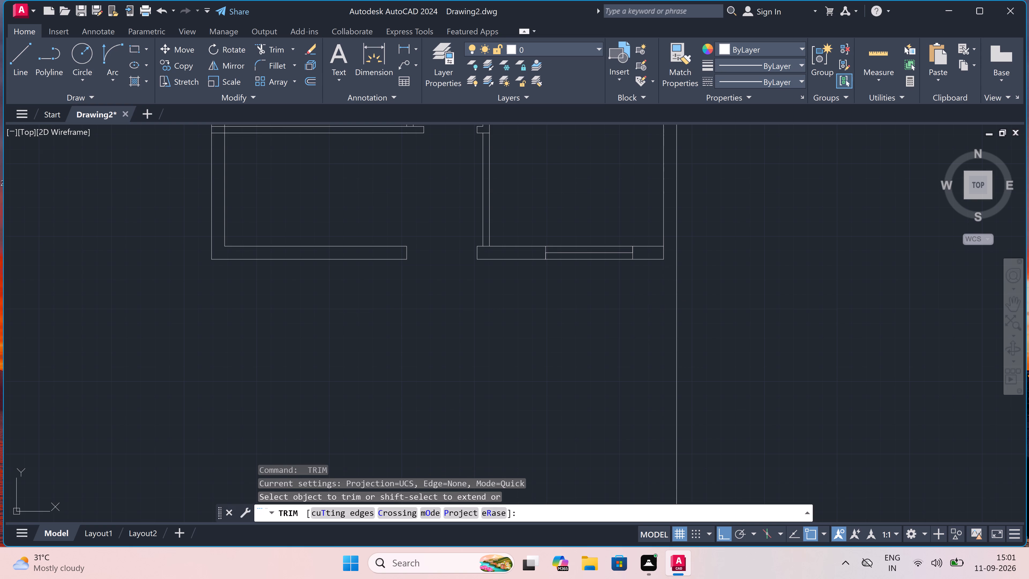
# Draw a line extending the south wall's outer face across to the outer face of the east wall.
pyautogui.write('l')
pyautogui.press('space')
pyautogui.scroll(3, 667, 267)
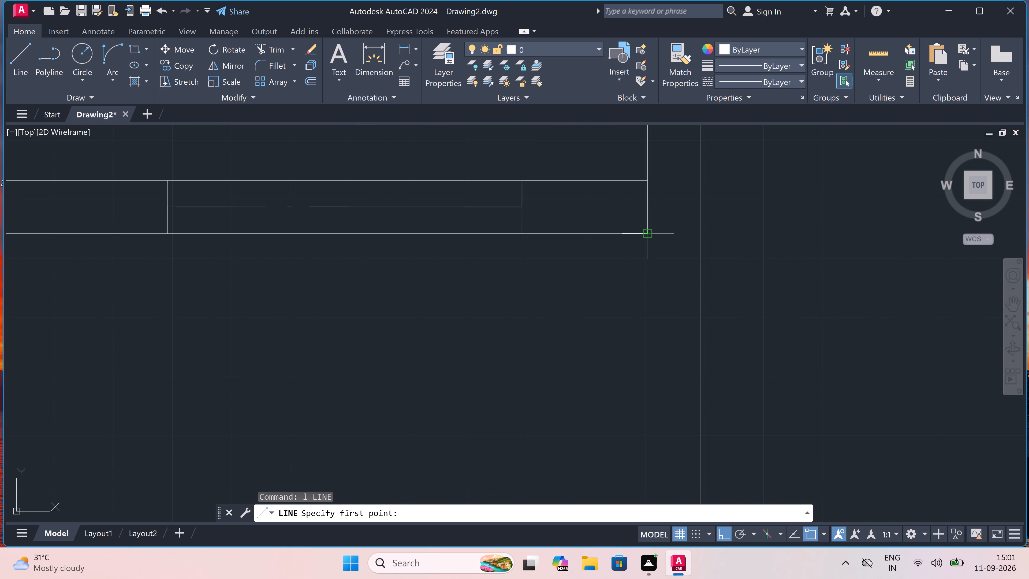
pyautogui.moveTo(649, 234); pyautogui.dragTo(655, 235)
pyautogui.doubleClick(705, 235)
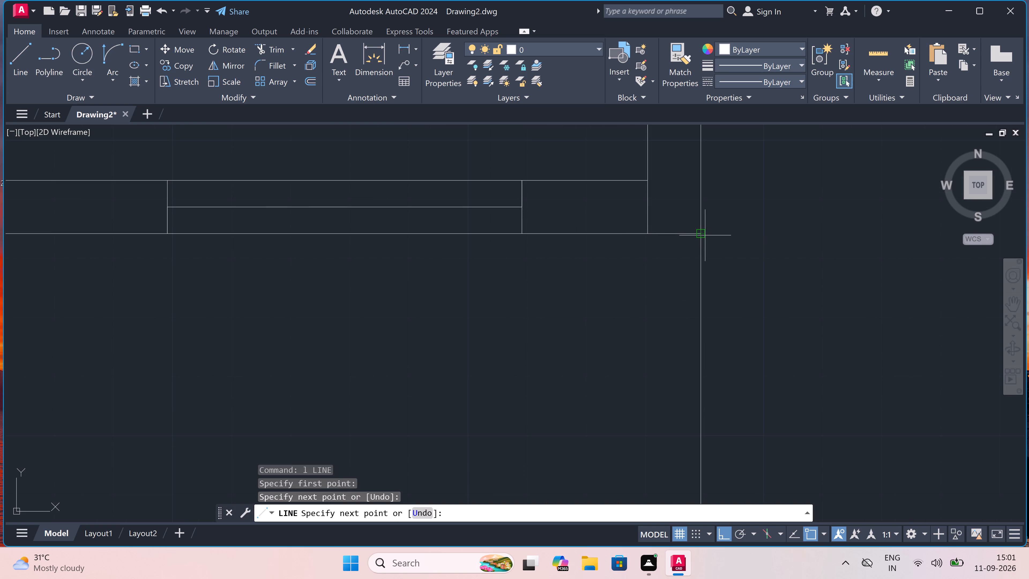
pyautogui.press('Escape')
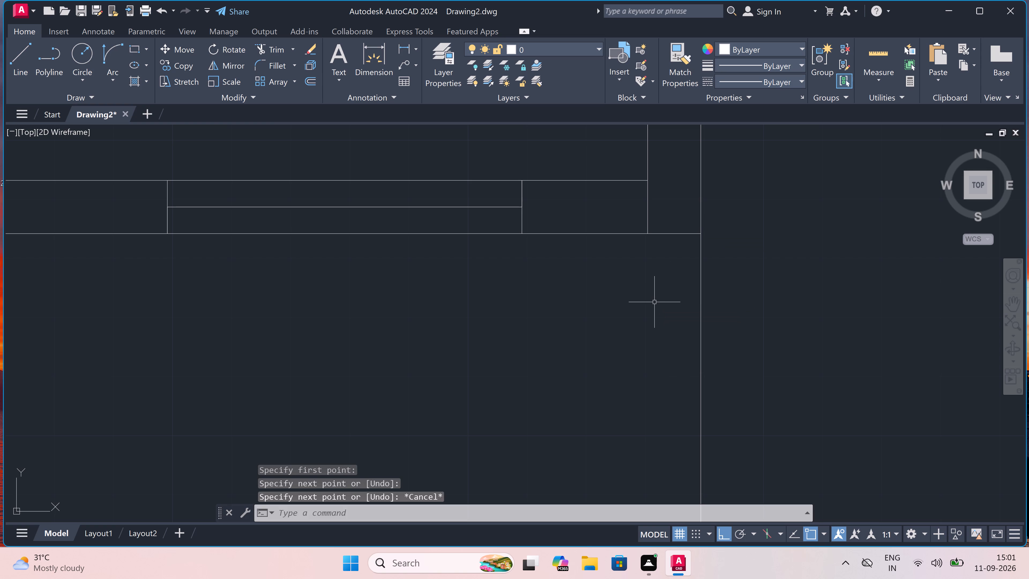
# Trim away the east wall's outer face south of the new corner line.
pyautogui.press('t')
pyautogui.press('r')
pyautogui.press('space')
pyautogui.moveTo(713, 289); pyautogui.dragTo(661, 298)
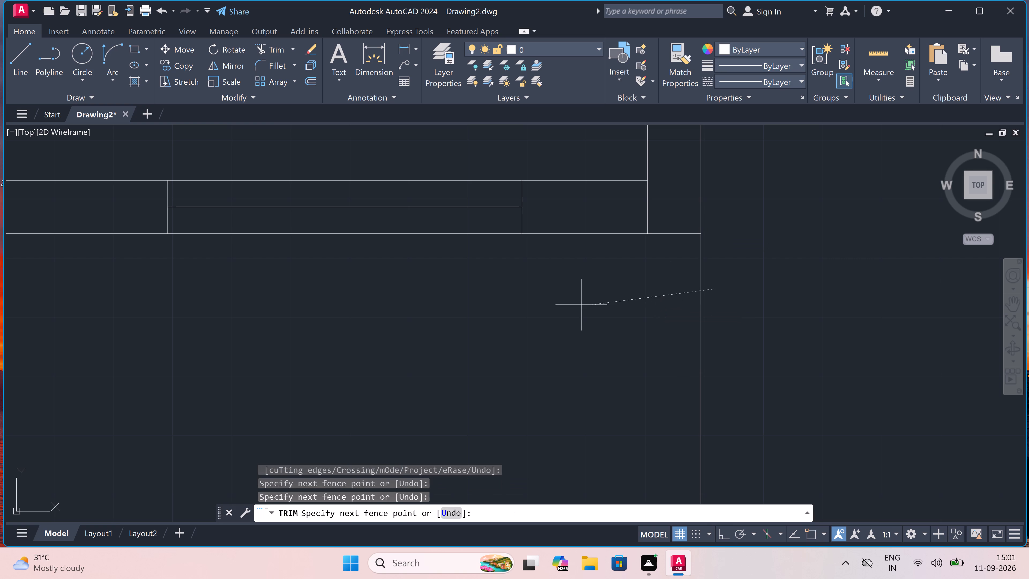
pyautogui.click(581, 305)
pyautogui.scroll(-6, 582, 305)
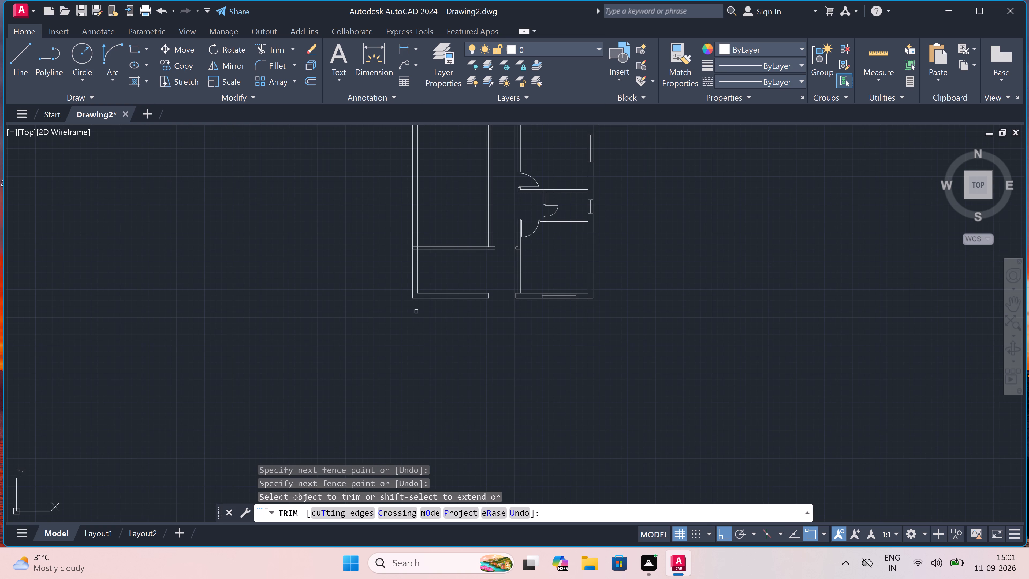
pyautogui.scroll(3, 501, 283)
pyautogui.scroll(1, 507, 304)
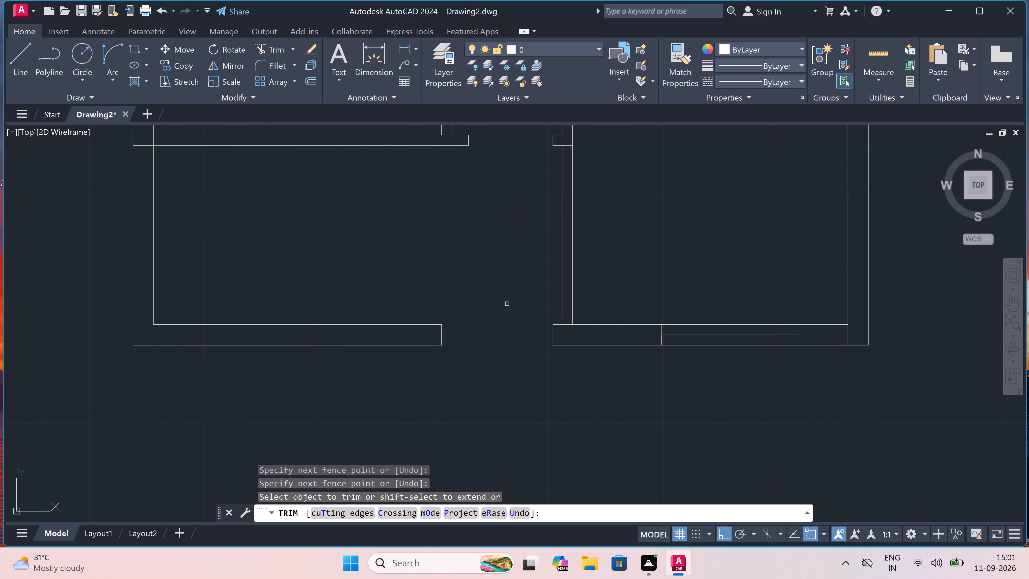
pyautogui.scroll(-2, 506, 304)
pyautogui.scroll(1, 506, 304)
pyautogui.press('Escape')
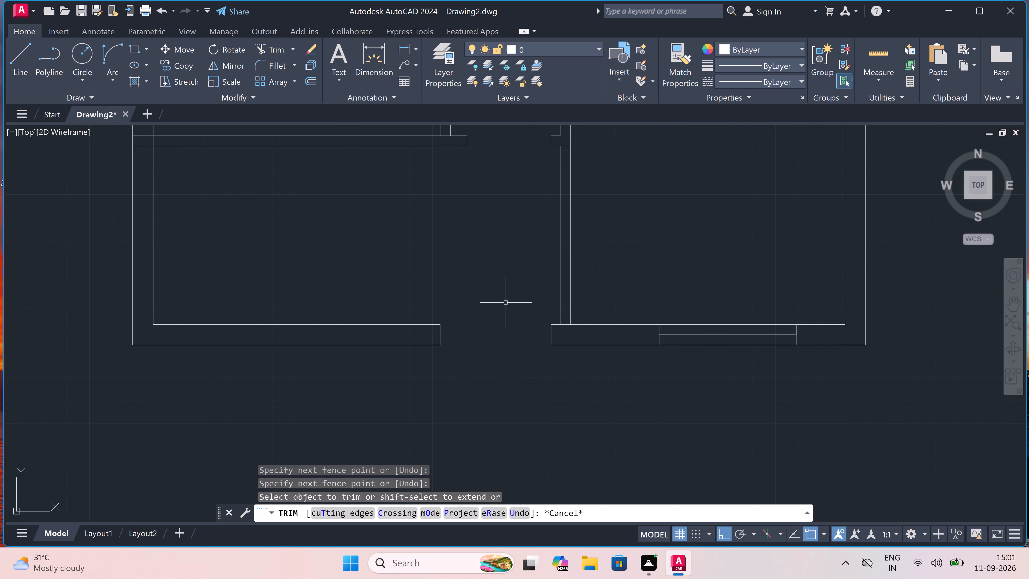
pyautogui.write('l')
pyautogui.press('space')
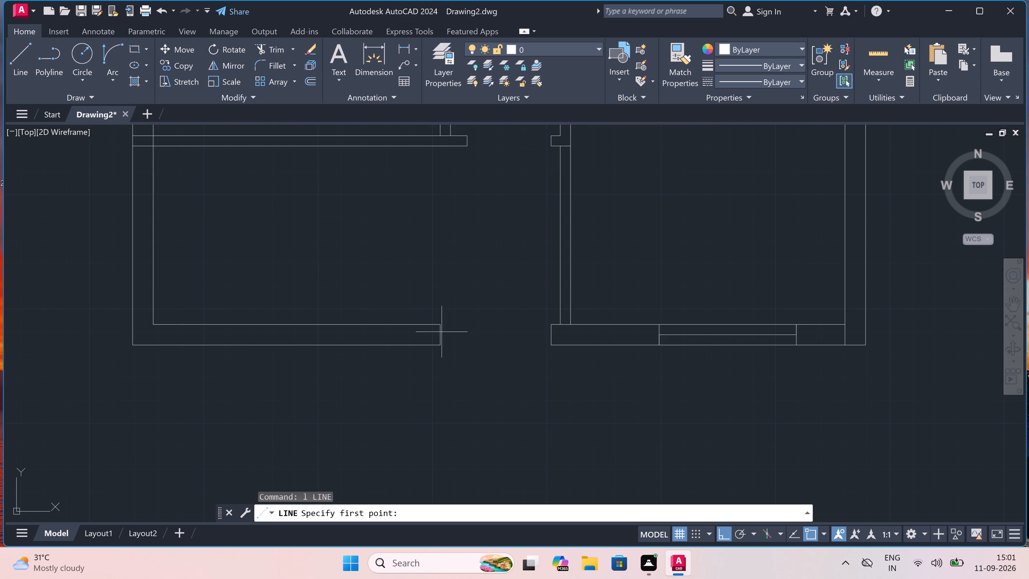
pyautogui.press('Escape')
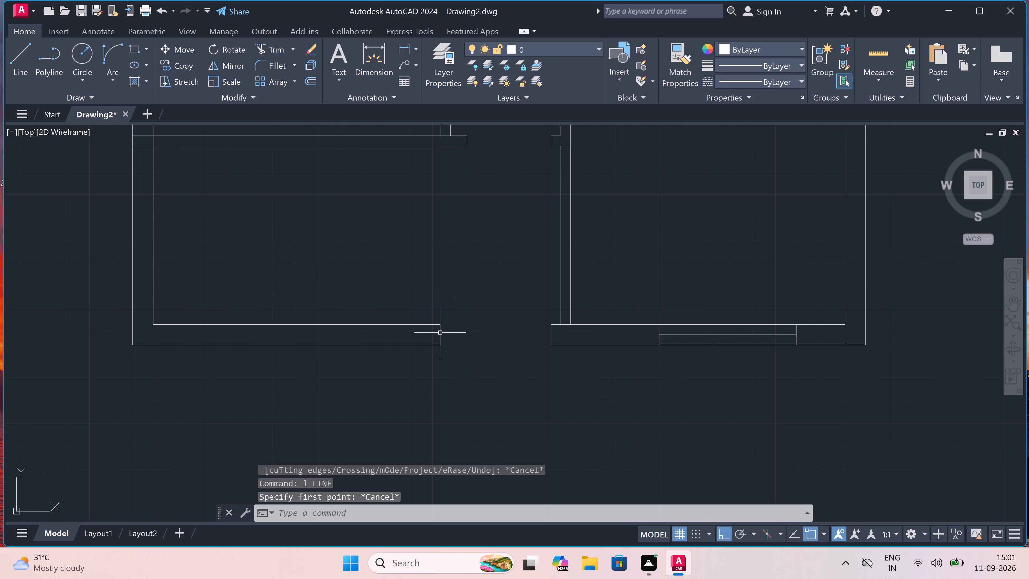
# Draw a line across the south wall just west of the door opening, with a short eastward stub from its midpoint ending in a 2" segment.
pyautogui.press('l')
pyautogui.press('space')
pyautogui.scroll(2, 398, 334)
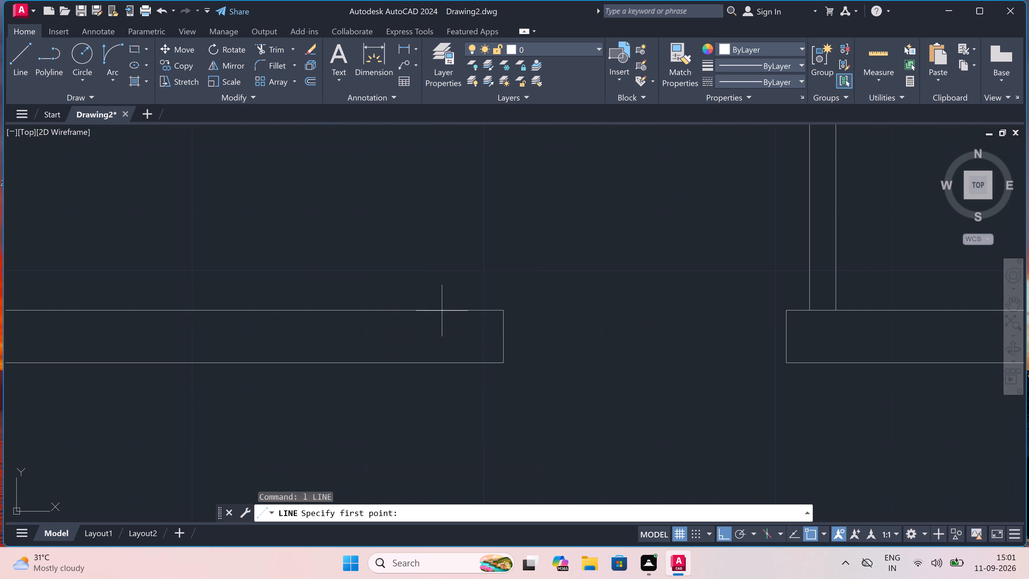
pyautogui.moveTo(454, 310); pyautogui.dragTo(455, 321)
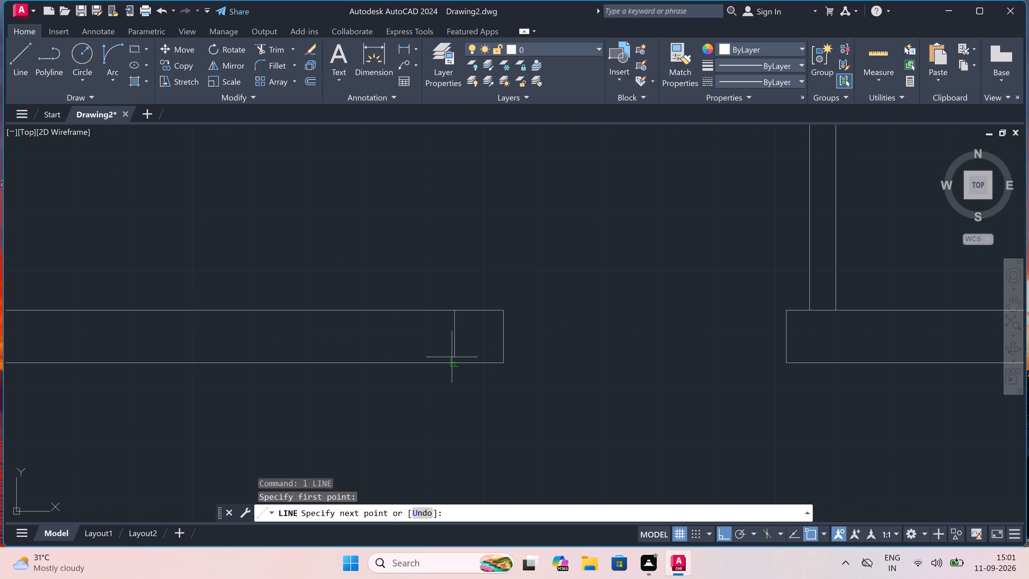
pyautogui.click(455, 364)
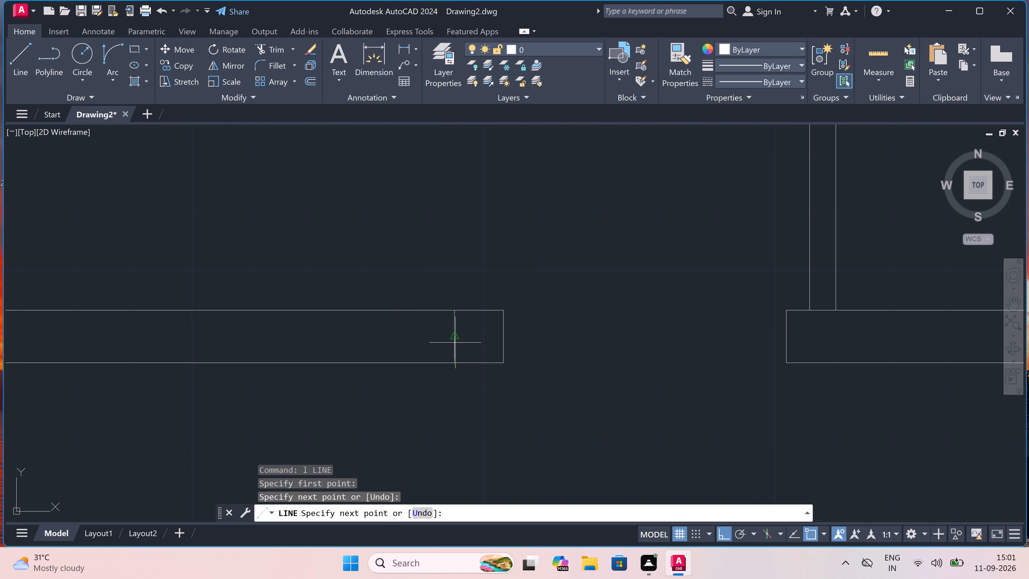
pyautogui.moveTo(455, 338); pyautogui.dragTo(458, 338)
pyautogui.moveTo(463, 338); pyautogui.dragTo(466, 338)
pyautogui.write('2"')
pyautogui.press('space')
pyautogui.press('Escape')
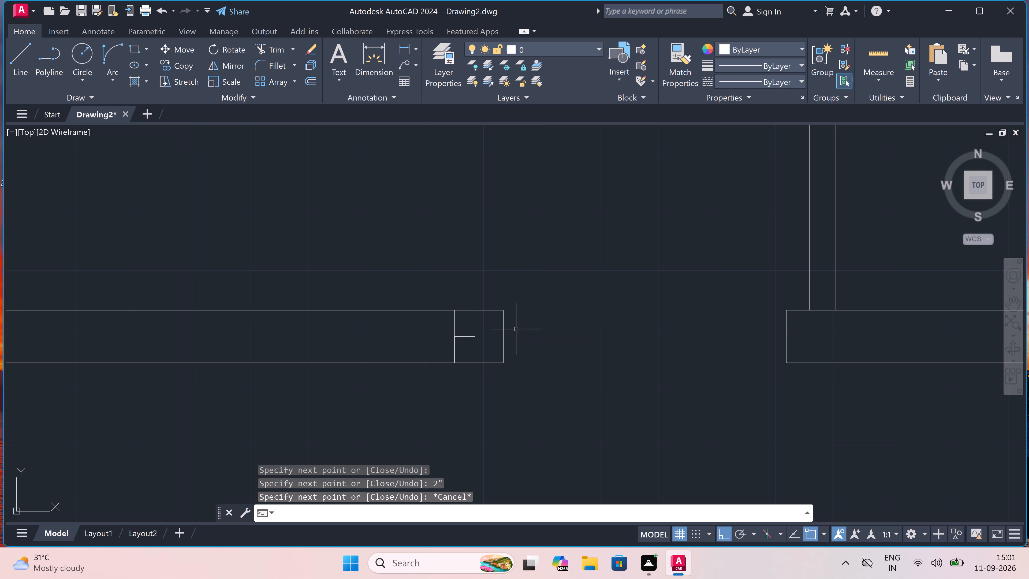
# Draw a 2" stub westward from the midpoint of the south door opening's east jamb, continuing into a 3' door leaf northward.
pyautogui.press('space')
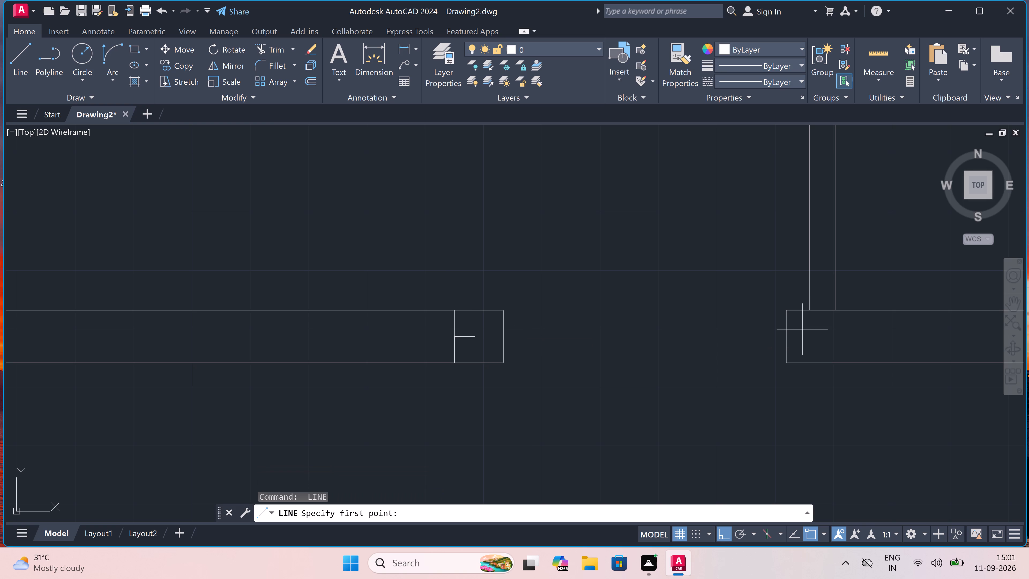
pyautogui.moveTo(785, 334); pyautogui.dragTo(782, 335)
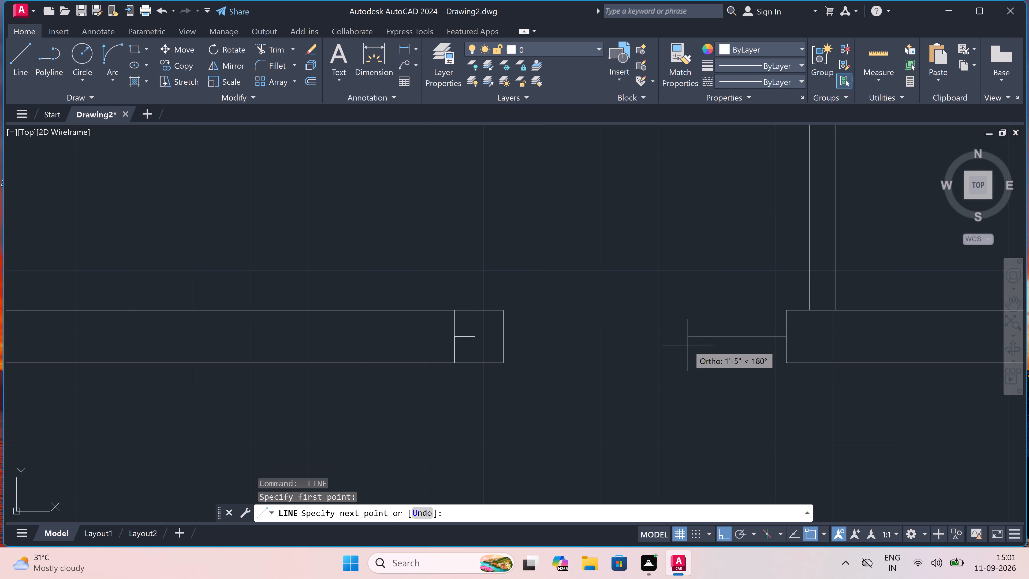
pyautogui.write('2"')
pyautogui.press('space')
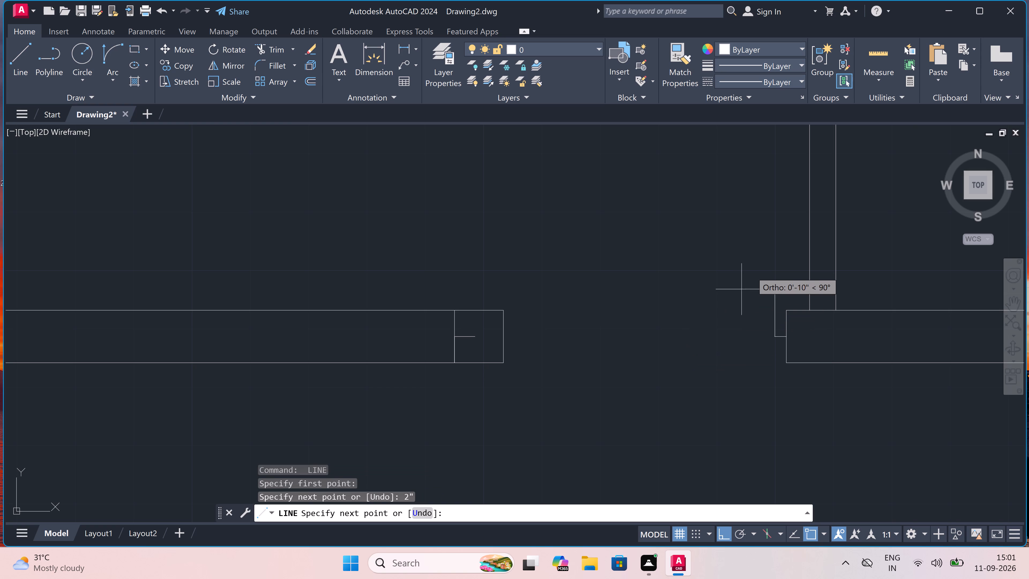
pyautogui.scroll(-4, 751, 272)
pyautogui.scroll(3, 758, 239)
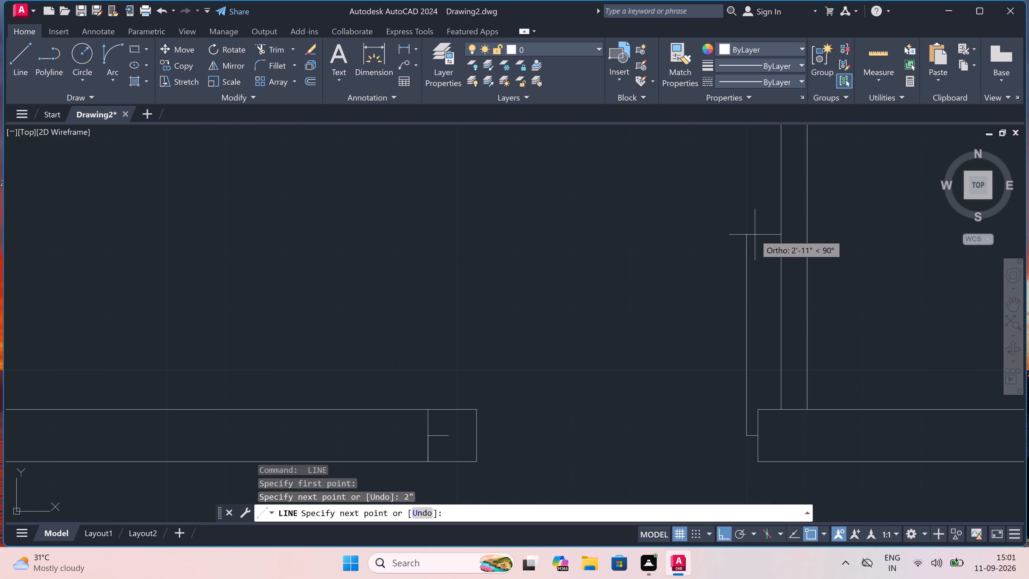
pyautogui.write("3'")
pyautogui.press('space')
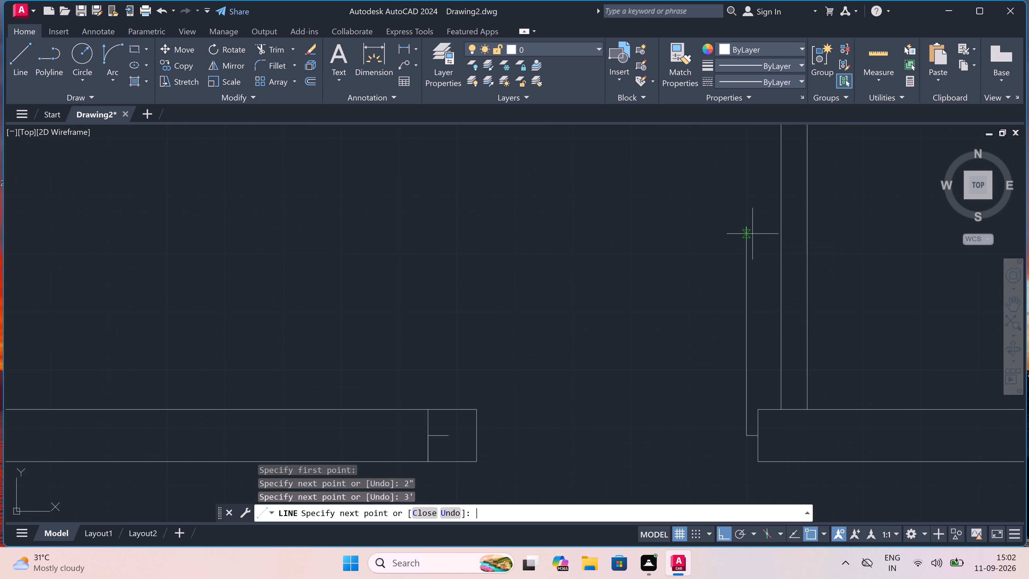
pyautogui.press('Escape')
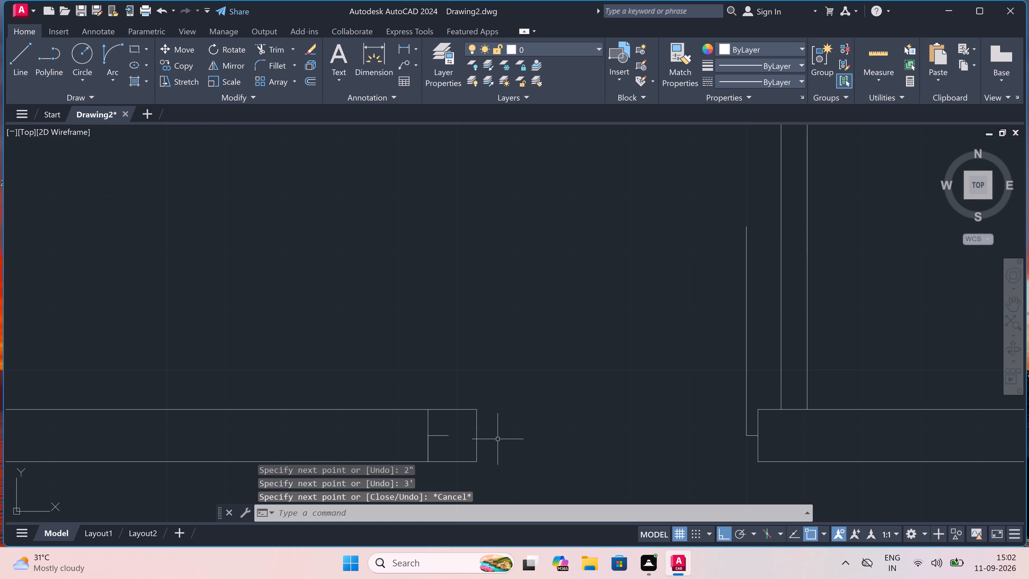
# Trim away the leftover wall end and upper and lower face segments beyond the new west jamb line of the south door opening.
pyautogui.press('t')
pyautogui.press('r')
pyautogui.press('space')
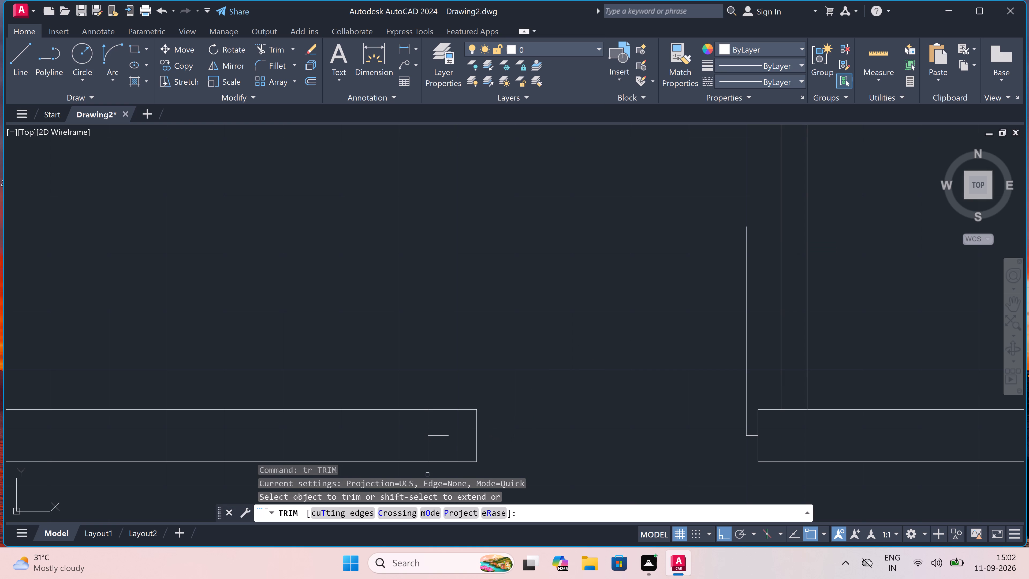
pyautogui.click(434, 470)
pyautogui.click(501, 442)
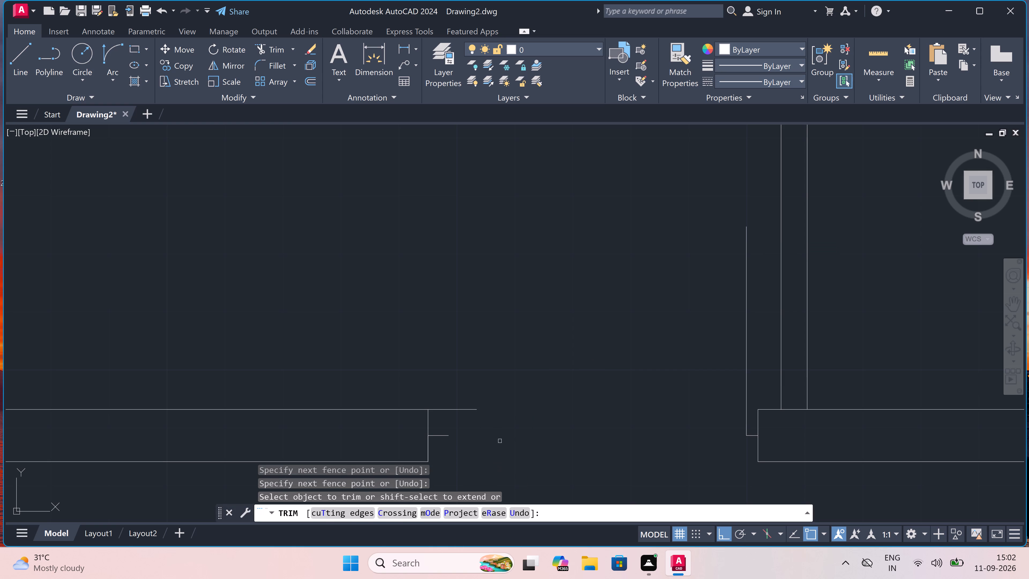
pyautogui.click(444, 420)
pyautogui.click(447, 392)
pyautogui.scroll(-3, 447, 392)
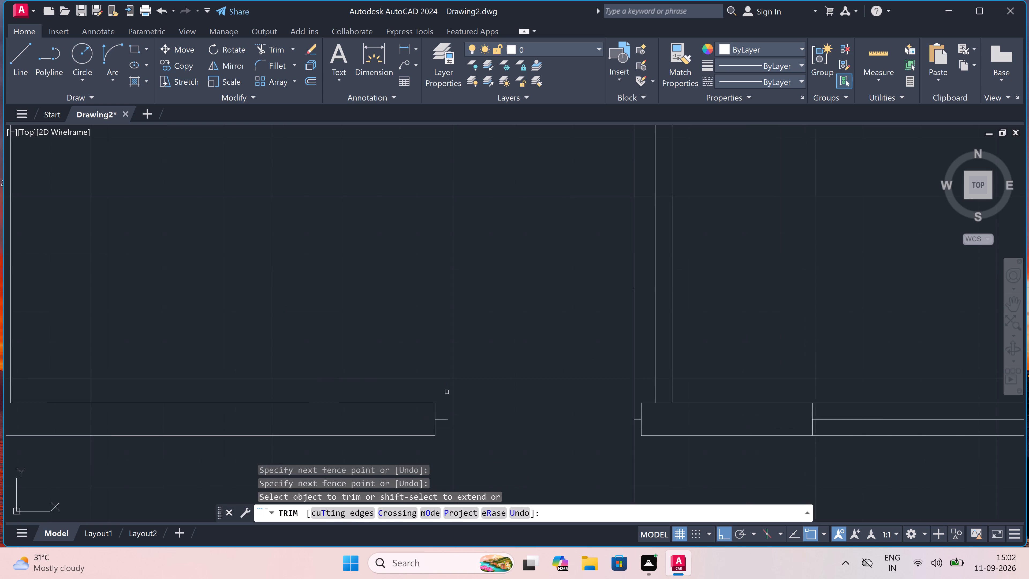
pyautogui.scroll(-2, 447, 392)
pyautogui.scroll(3, 445, 400)
pyautogui.scroll(2, 498, 380)
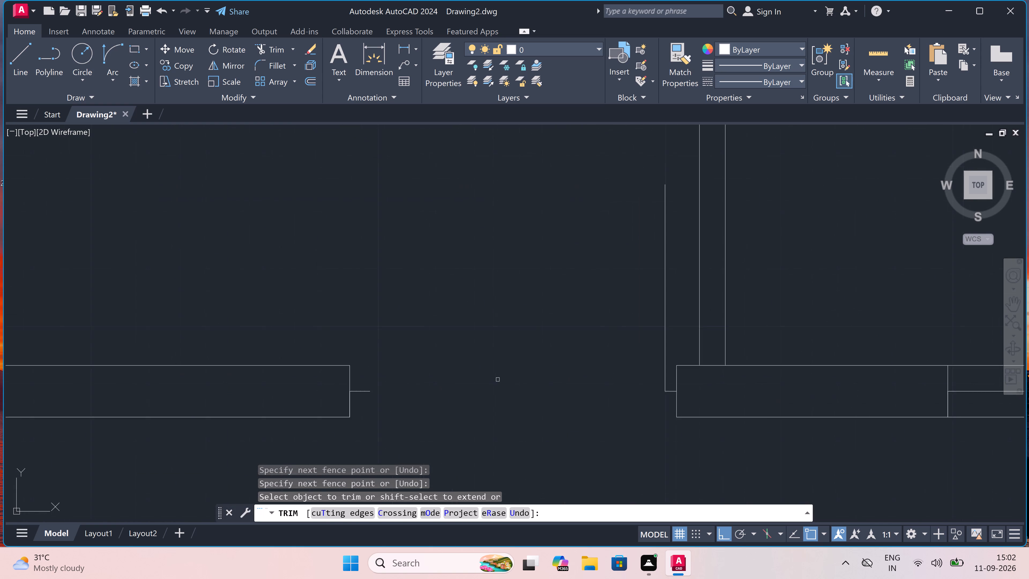
pyautogui.press('Escape')
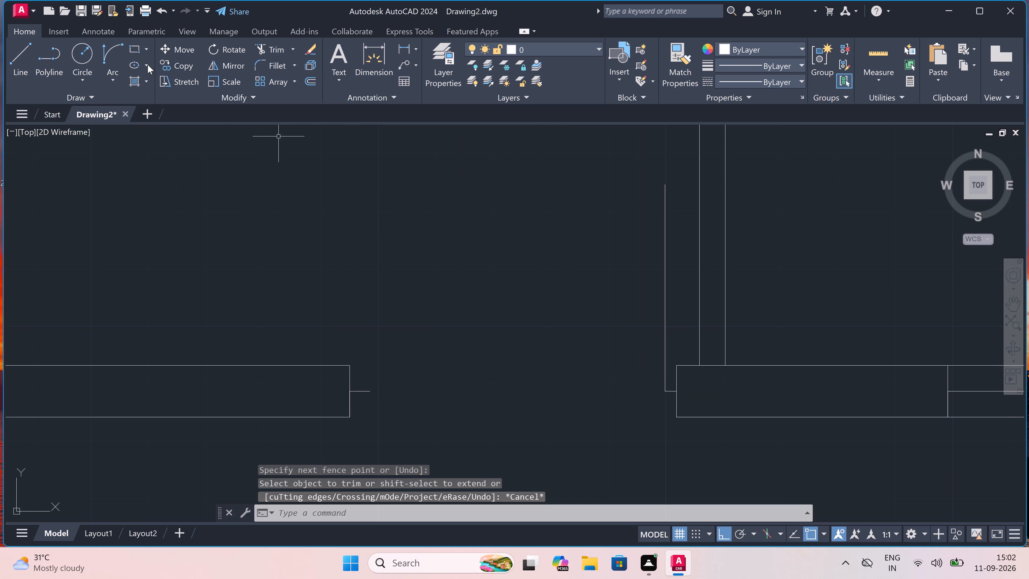
# Draw the south door's swing arc from the west stub's end to the leaf's north end, with a northward start tangent.
pyautogui.click(113, 49)
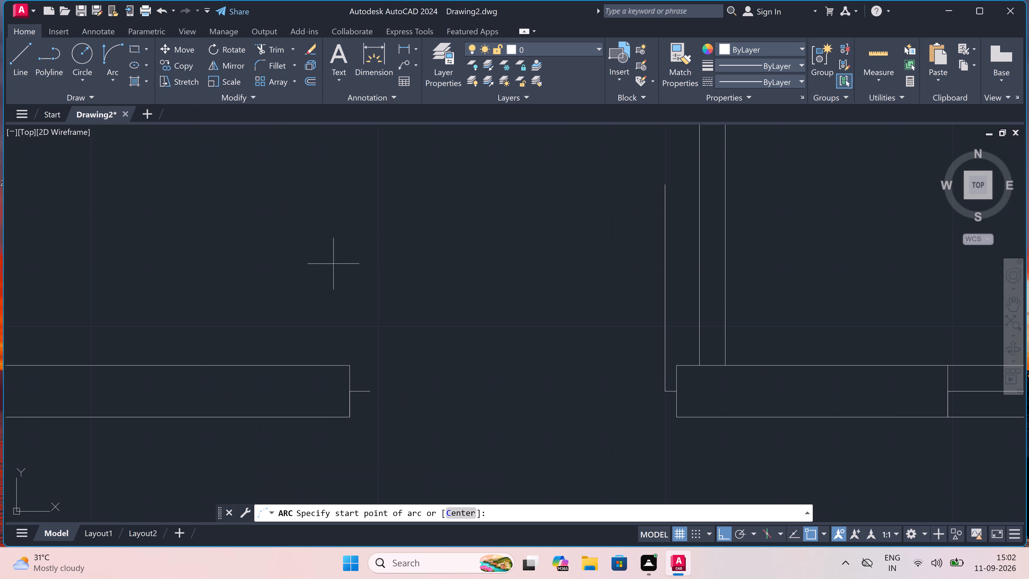
pyautogui.click(371, 389)
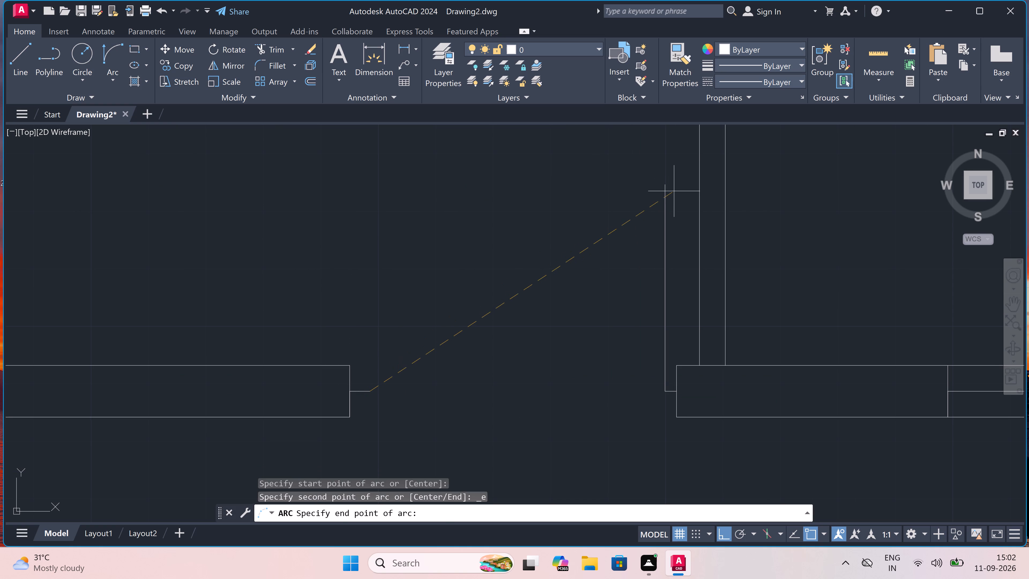
pyautogui.click(662, 187)
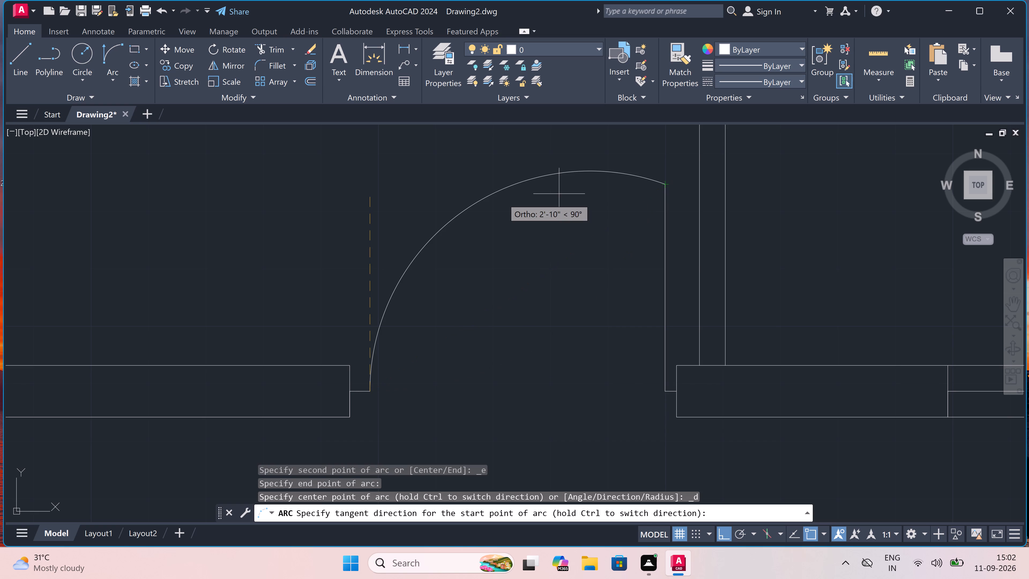
pyautogui.click(447, 201)
# Draw a 2" stub eastward from the west jamb's midpoint at the partition opening north of the south door.
pyautogui.scroll(-4, 447, 201)
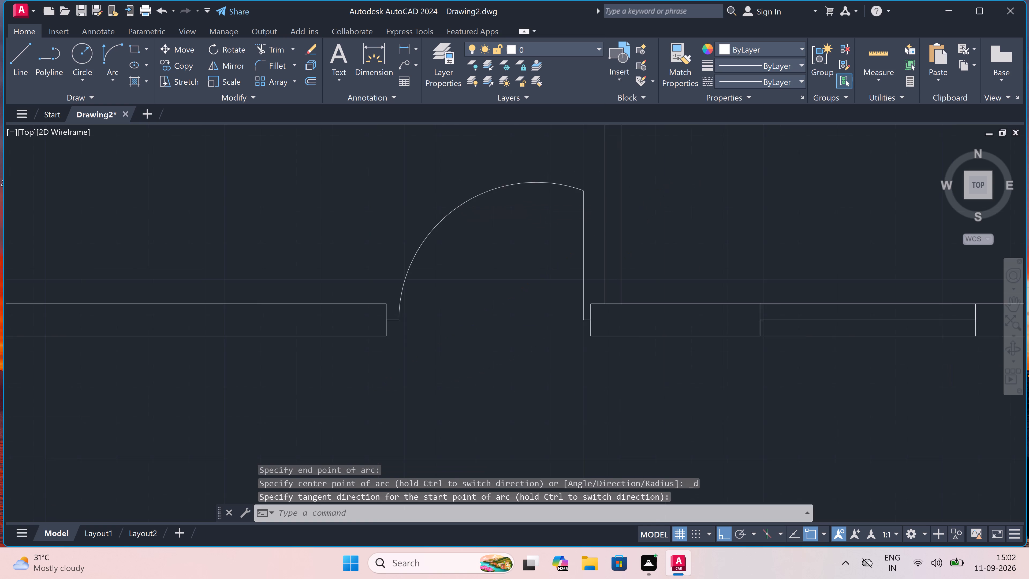
pyautogui.scroll(-2, 447, 201)
pyautogui.scroll(3, 452, 183)
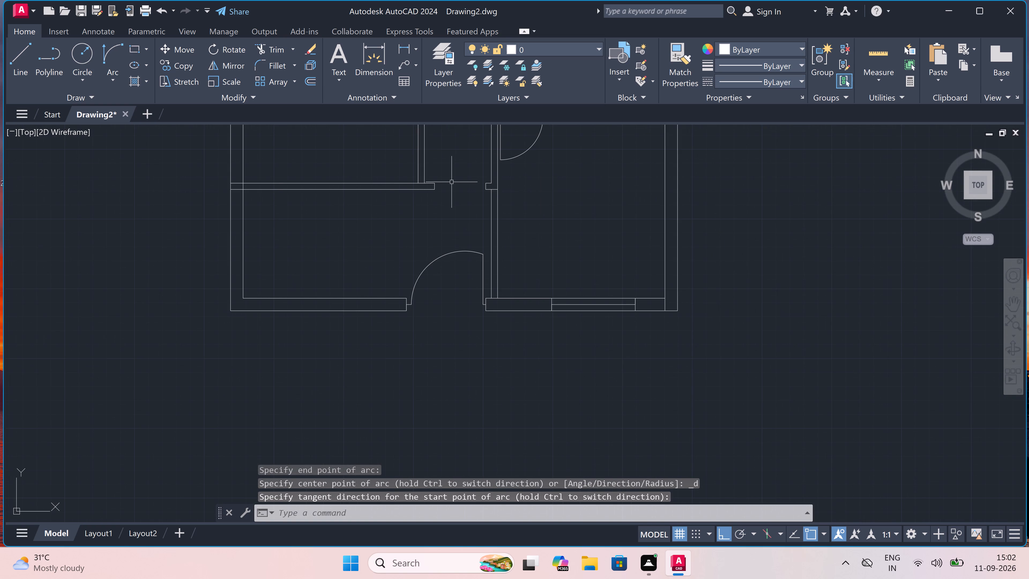
pyautogui.scroll(3, 452, 182)
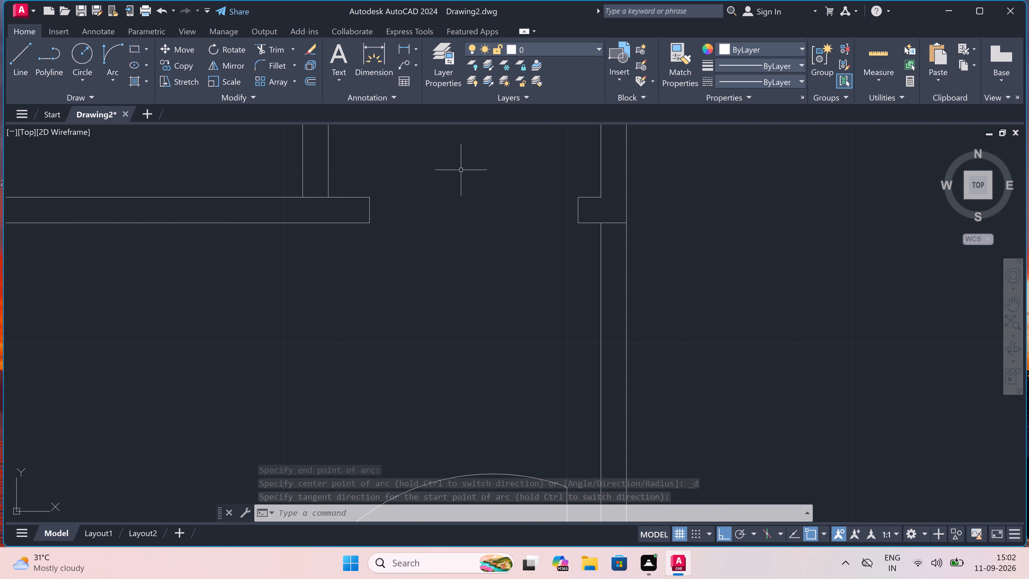
pyautogui.write('l')
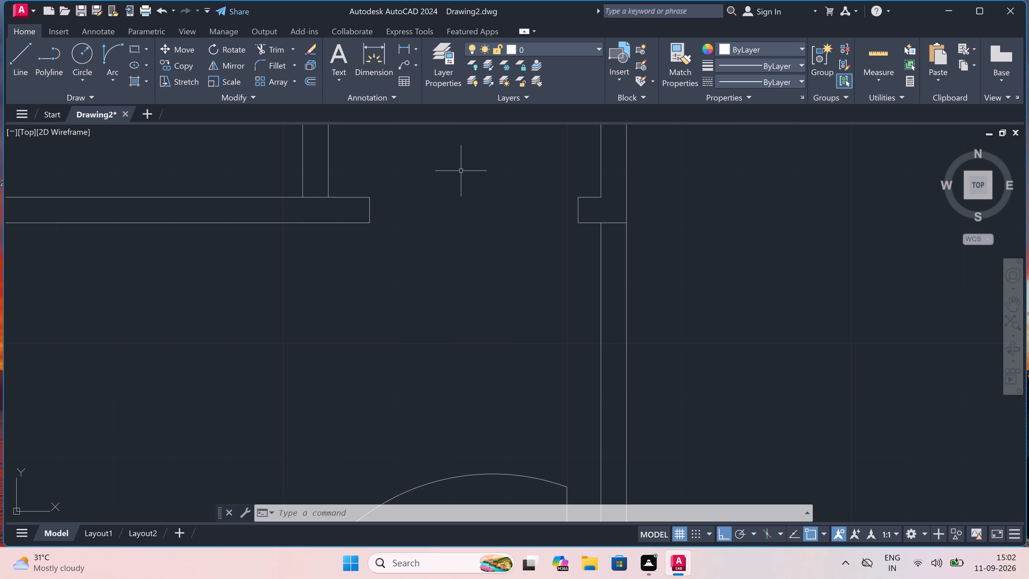
pyautogui.press('space')
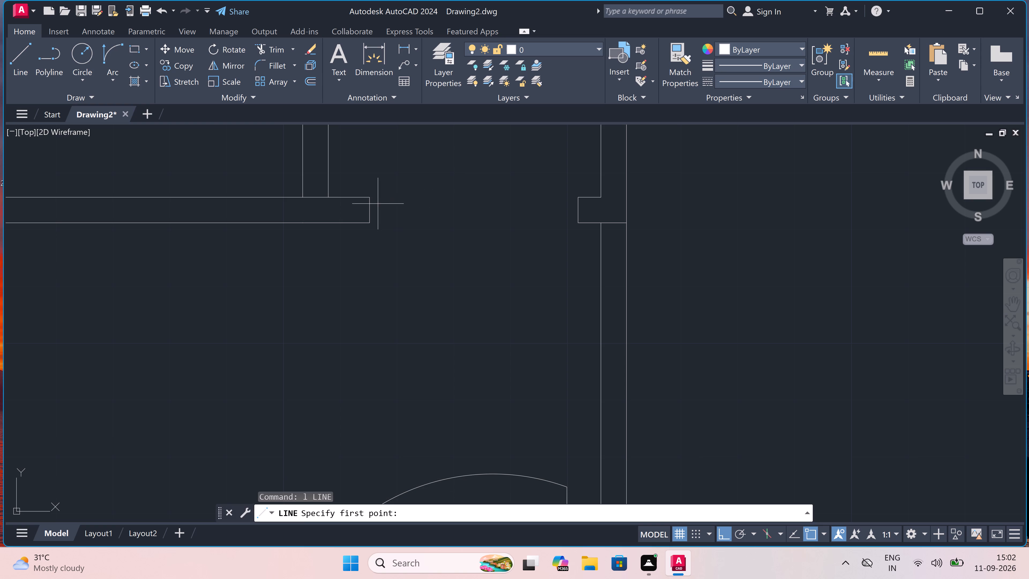
pyautogui.moveTo(370, 210); pyautogui.dragTo(376, 210)
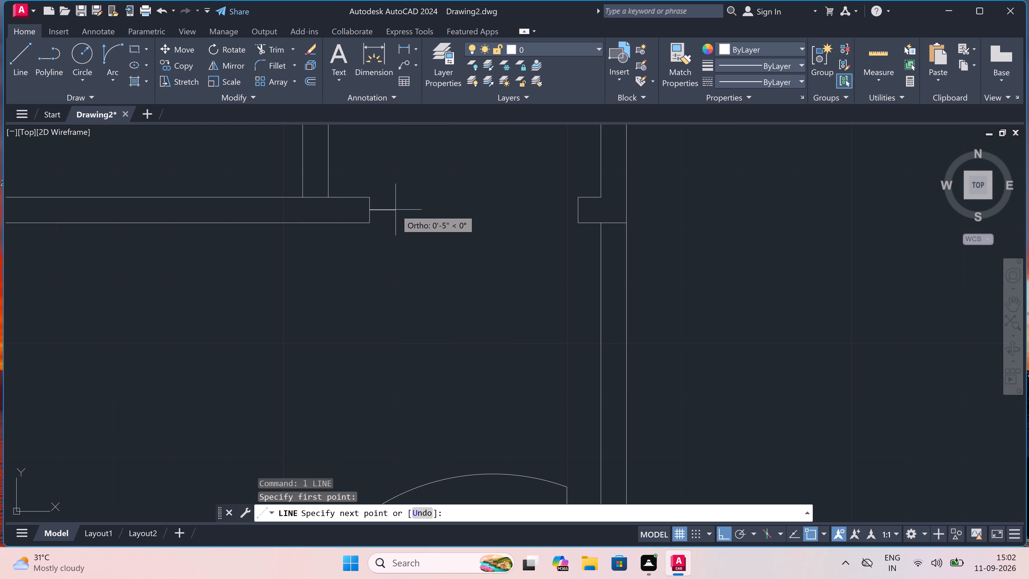
pyautogui.write('2"')
pyautogui.press('space')
pyautogui.press('Escape')
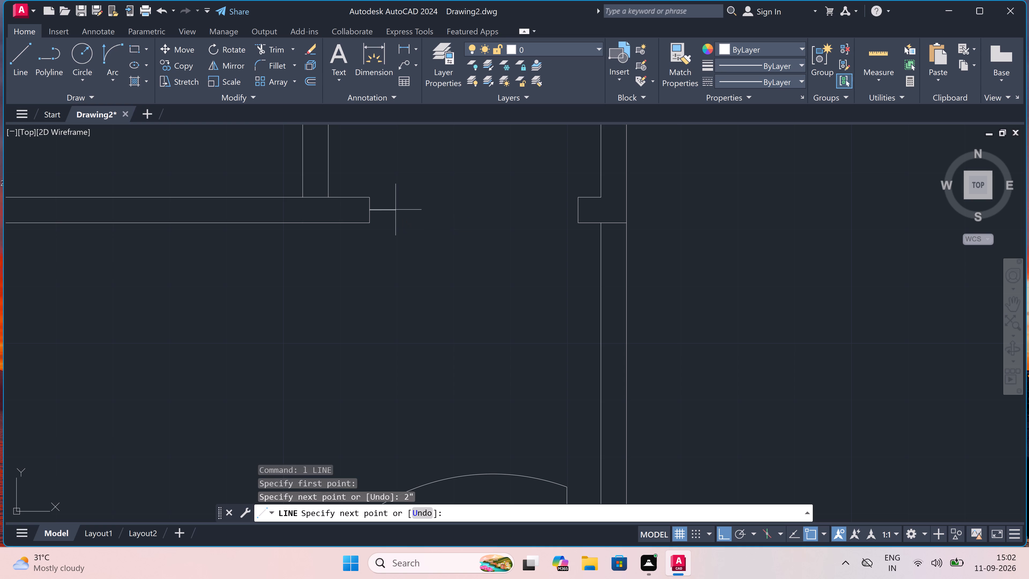
# Draw a 2" stub westward from the partition opening's east jamb midpoint, with a door leaf northward in 2' and 0.5' segments.
pyautogui.press('space')
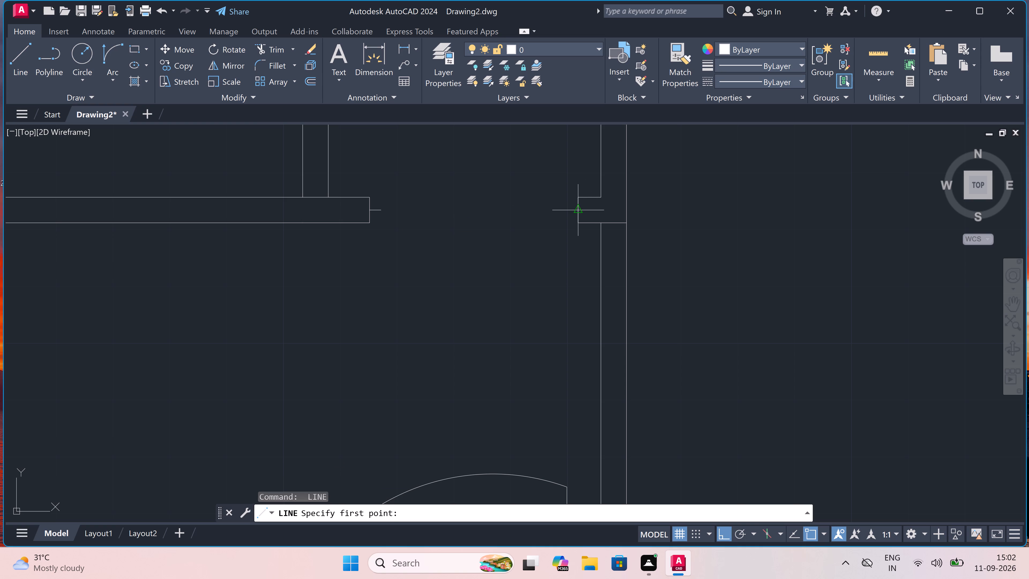
pyautogui.moveTo(580, 208); pyautogui.dragTo(577, 209)
pyautogui.write('2"')
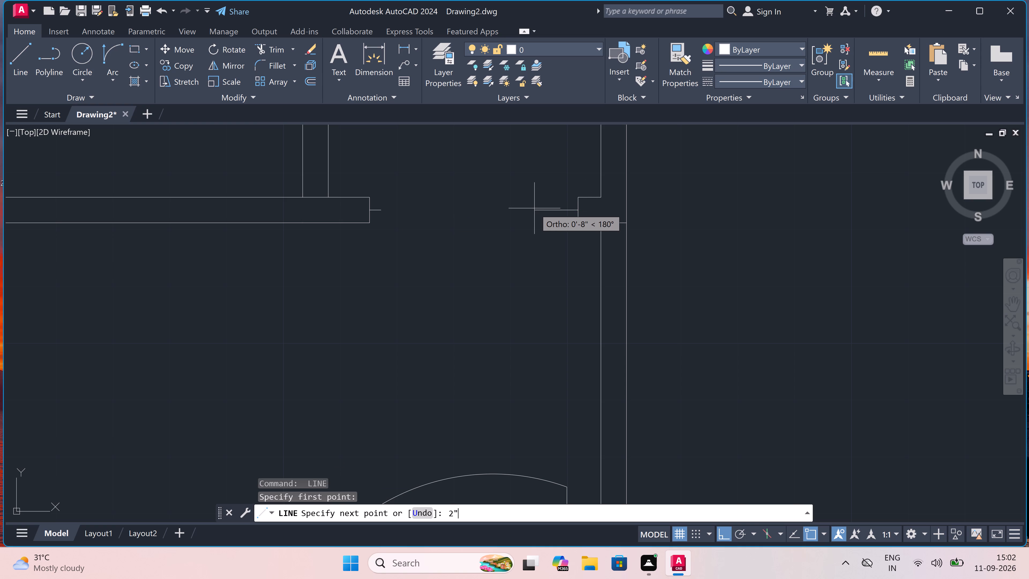
pyautogui.press('space')
pyautogui.scroll(-4, 534, 210)
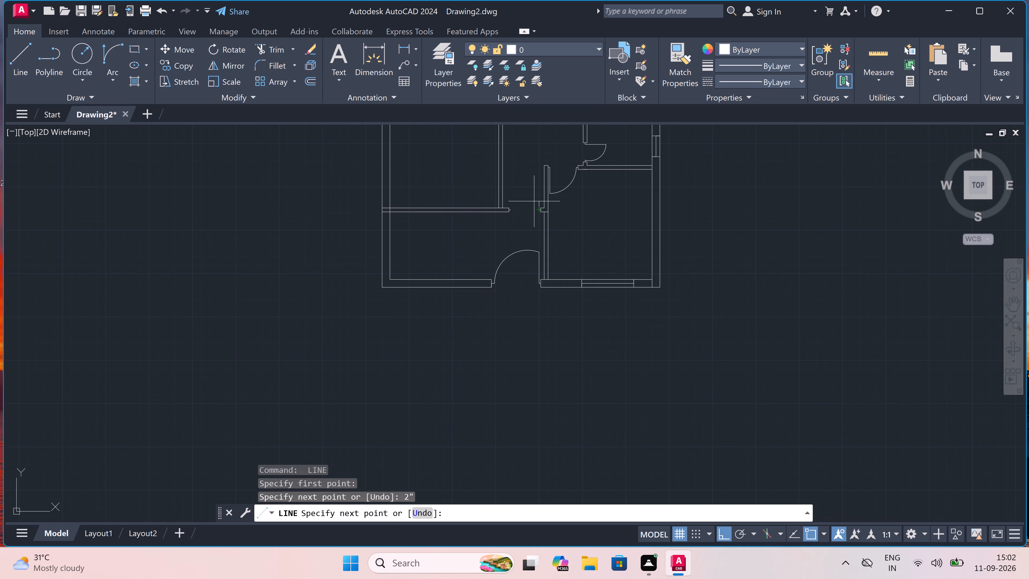
pyautogui.scroll(3, 541, 175)
pyautogui.write("2'")
pyautogui.press('space')
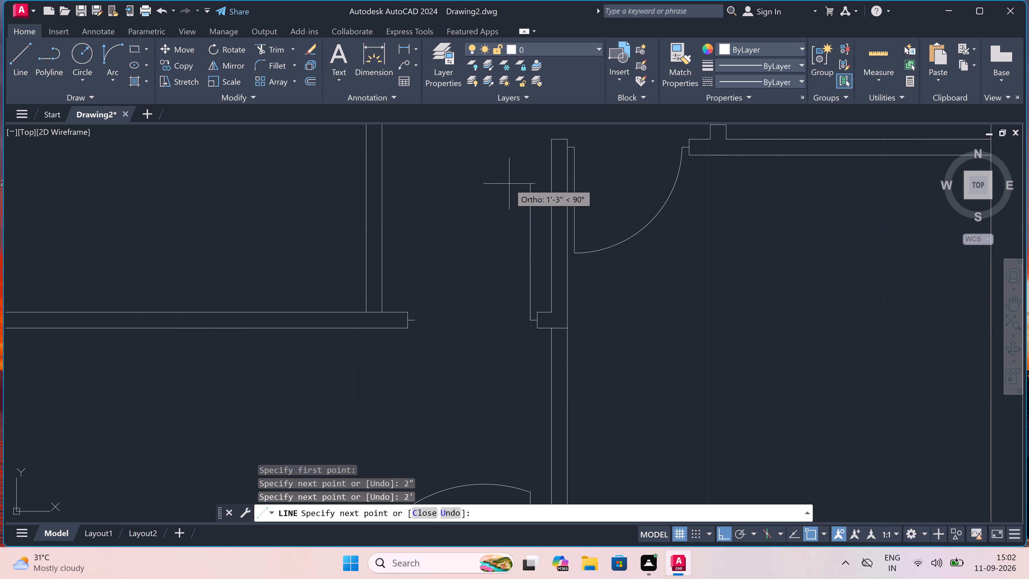
pyautogui.write('0.')
pyautogui.write("5'")
pyautogui.press('space')
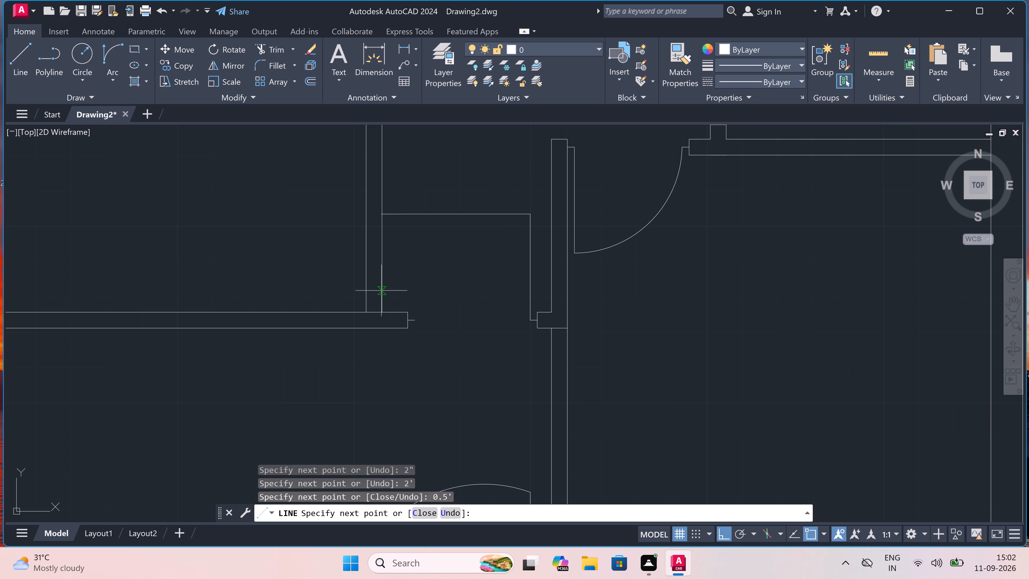
pyautogui.press('Escape')
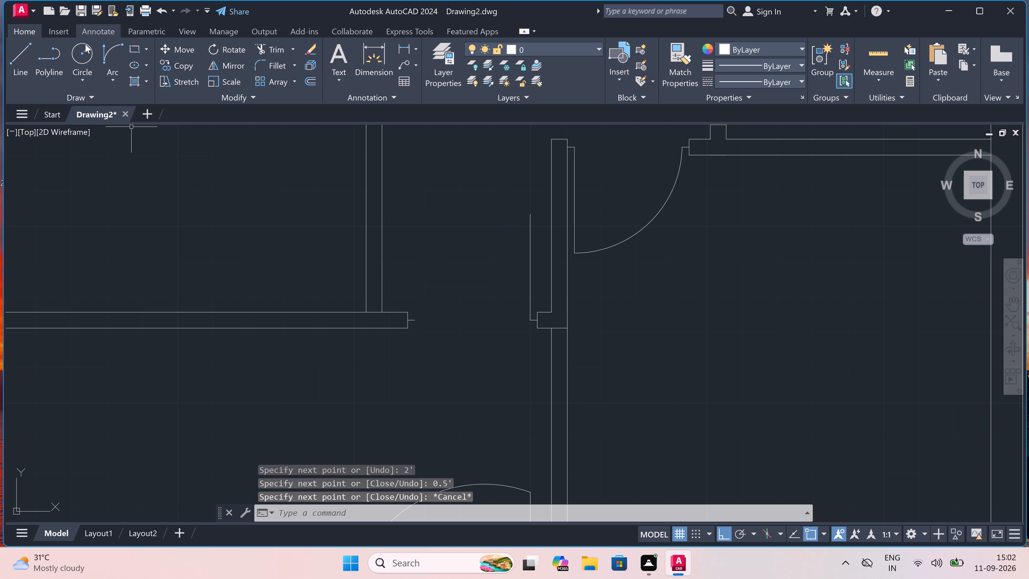
# Draw the partition door's swing arc from the west stub's end to the leaf's north end, with a northward start tangent.
pyautogui.click(110, 48)
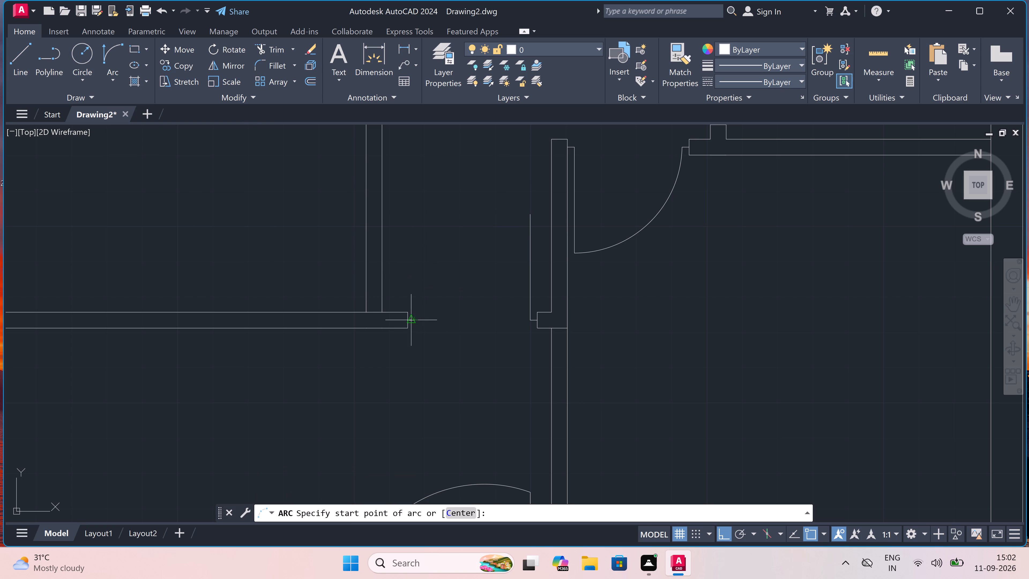
pyautogui.scroll(1, 416, 317)
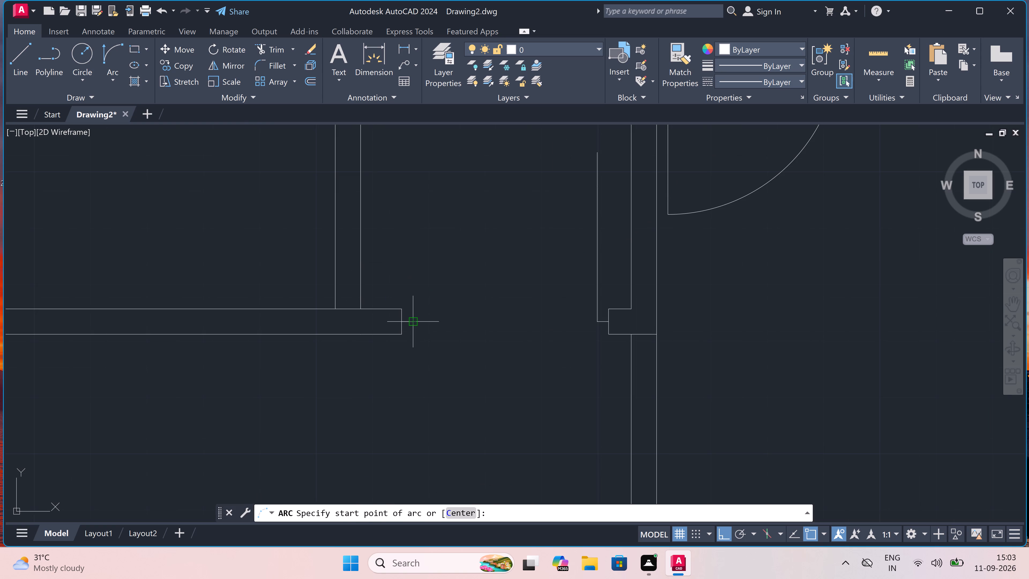
pyautogui.click(416, 318)
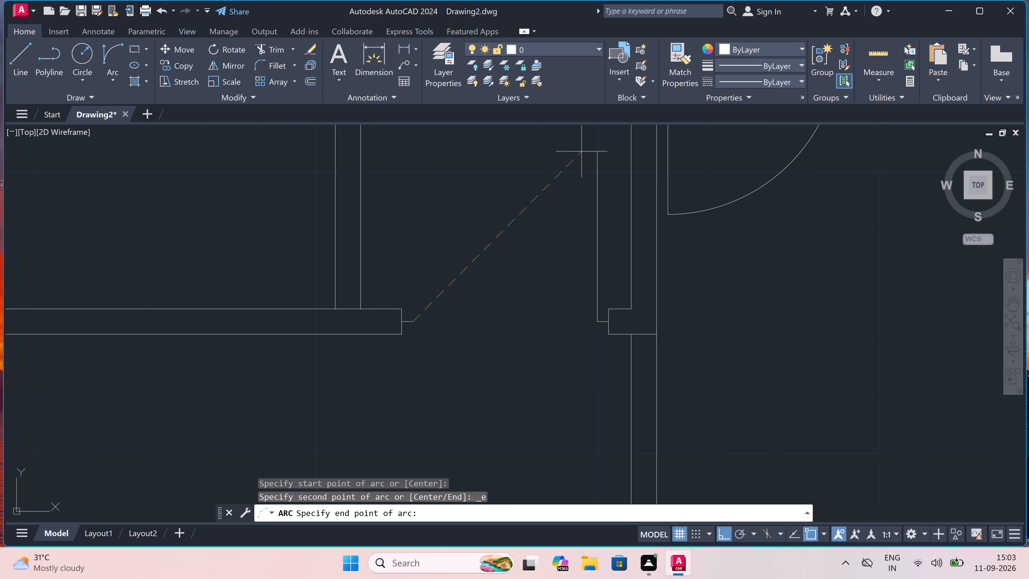
pyautogui.click(598, 155)
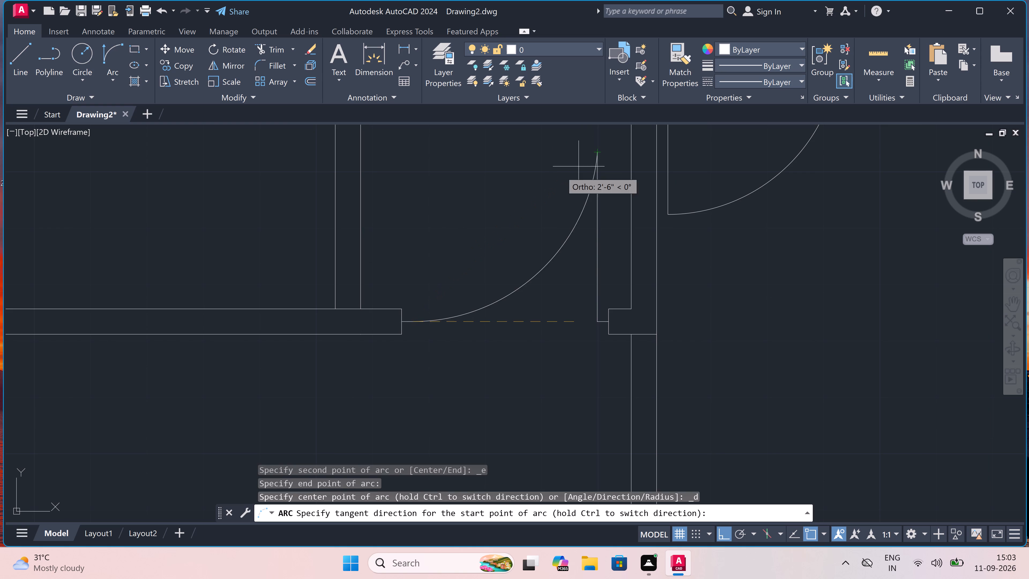
pyautogui.click(472, 179)
# Draw a rectangular entrance step against the outer face of the south wall, spanning slightly beyond both sides of the south door opening.
pyautogui.scroll(-4, 472, 179)
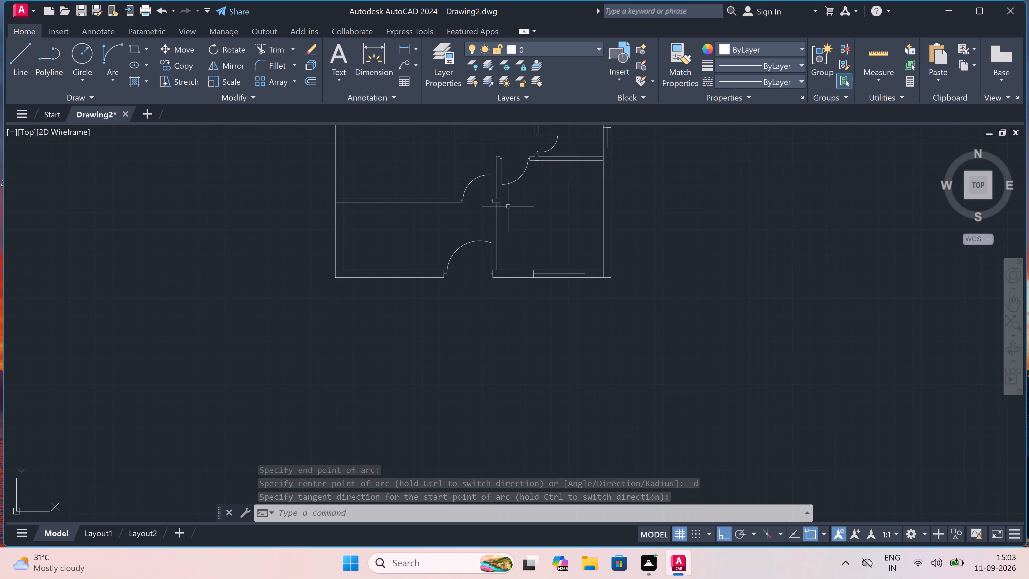
pyautogui.scroll(2, 463, 258)
pyautogui.scroll(1, 471, 322)
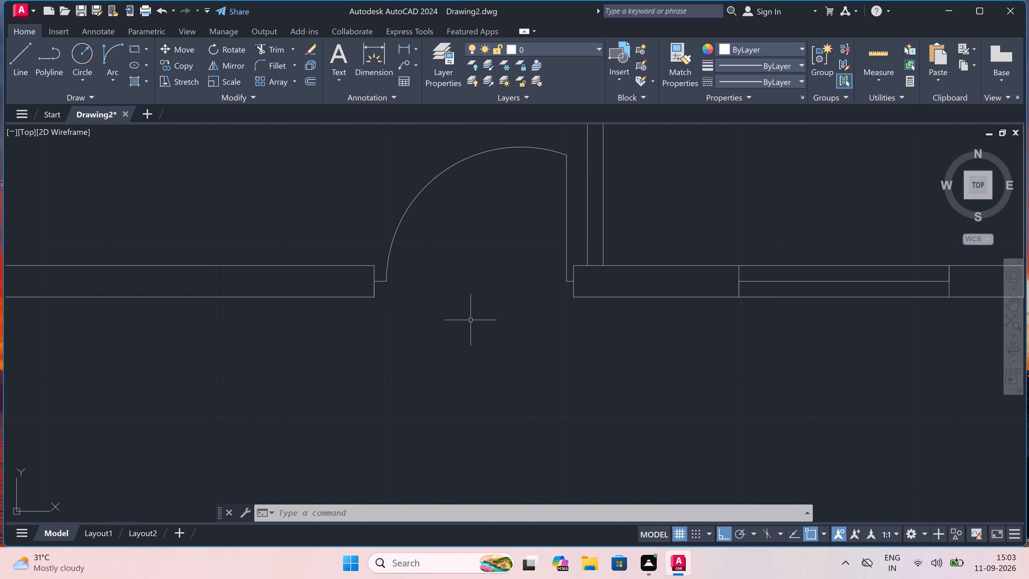
pyautogui.write('rec')
pyautogui.press('space')
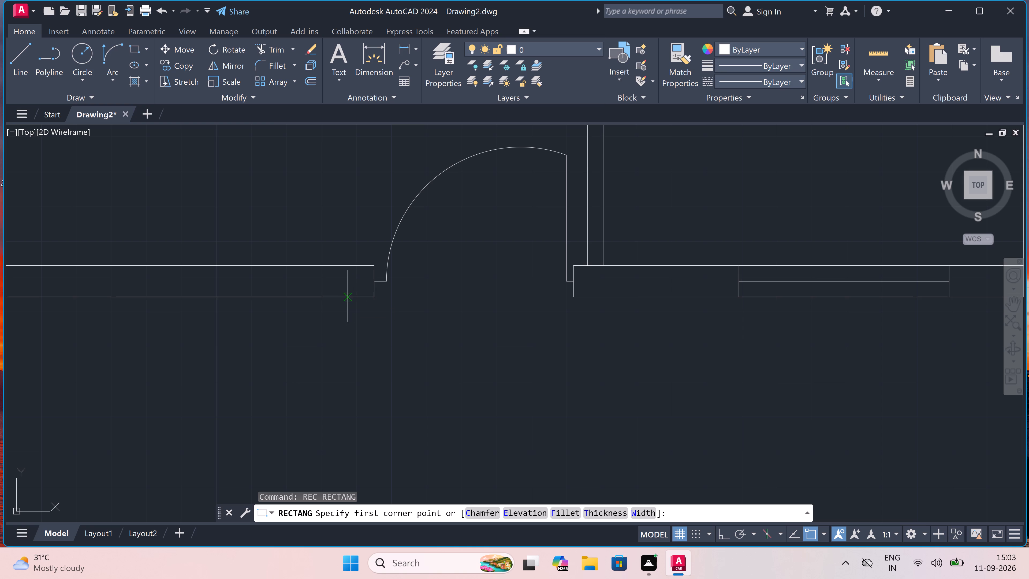
pyautogui.moveTo(340, 297); pyautogui.dragTo(347, 299)
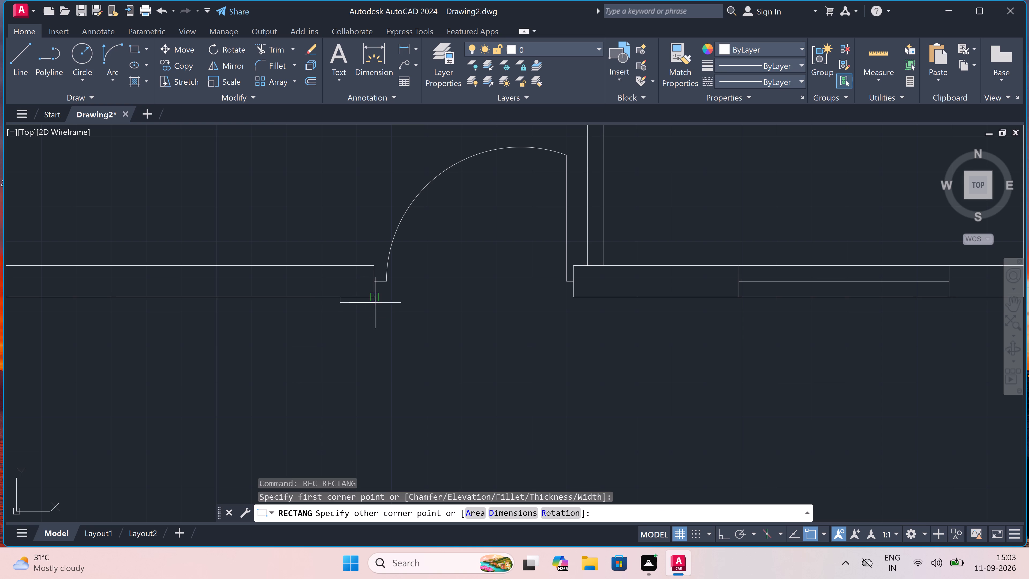
pyautogui.click(595, 335)
pyautogui.click(595, 335)
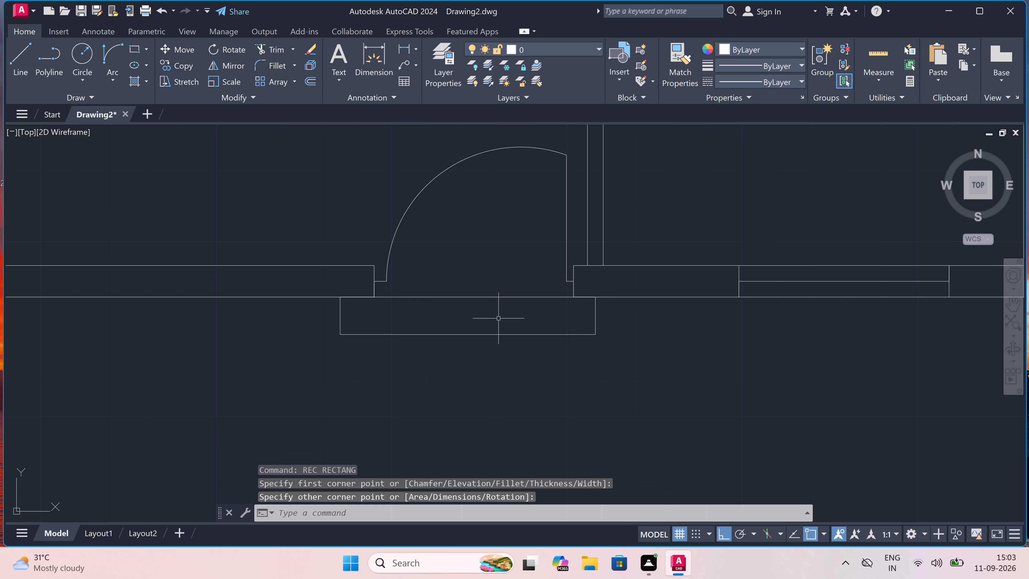
# Copy the entrance step rectangle directly south so the copy adjoins the original's lower edge.
pyautogui.moveTo(493, 316); pyautogui.dragTo(487, 327)
pyautogui.click(476, 341)
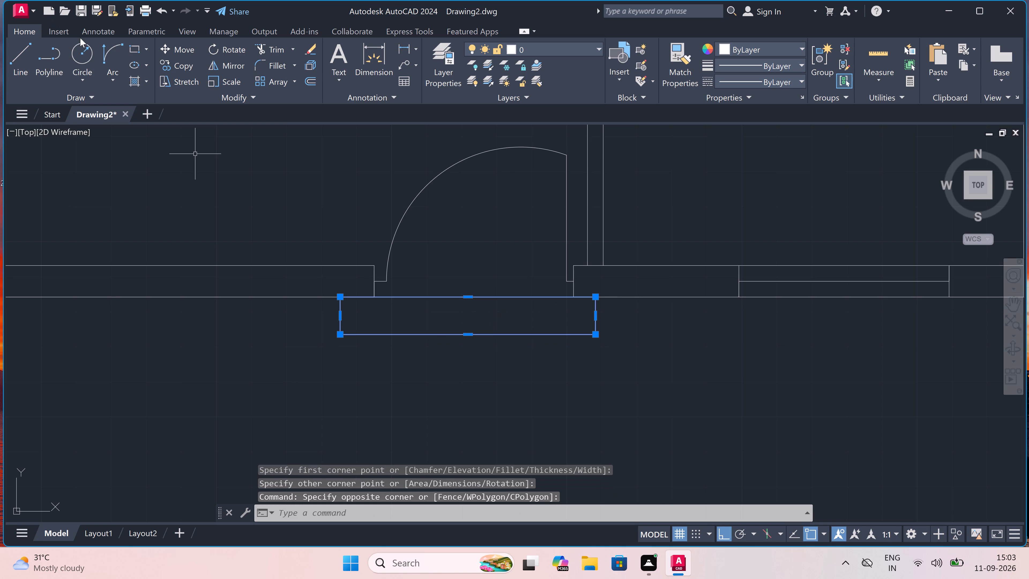
pyautogui.click(178, 64)
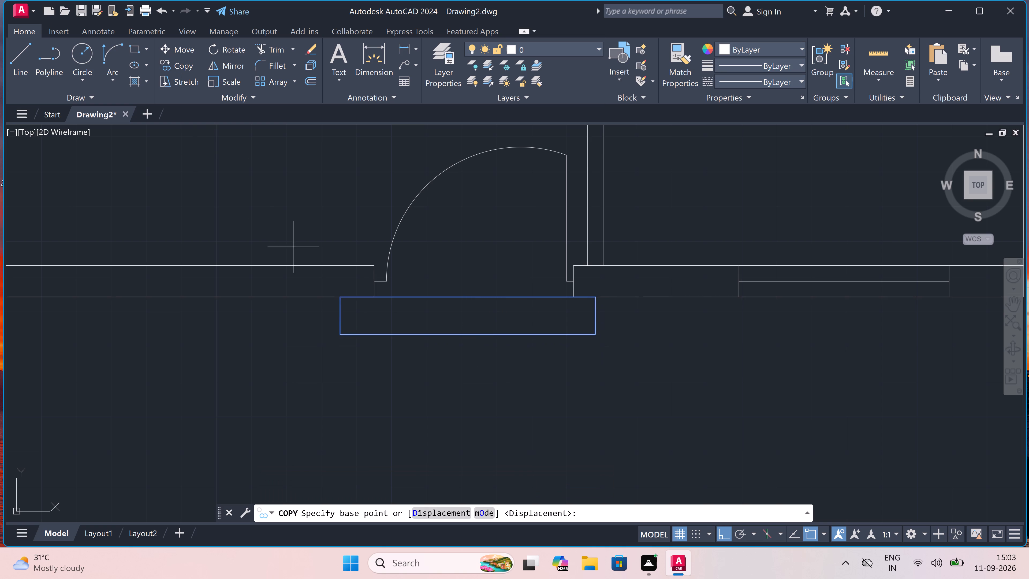
pyautogui.doubleClick(339, 299)
pyautogui.doubleClick(339, 337)
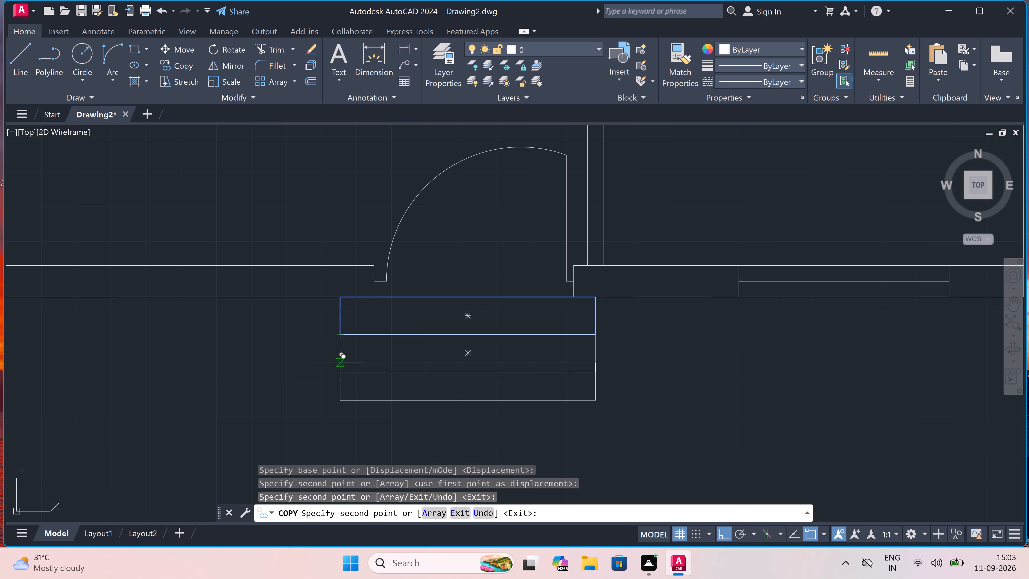
pyautogui.press('Escape')
pyautogui.scroll(-4, 336, 348)
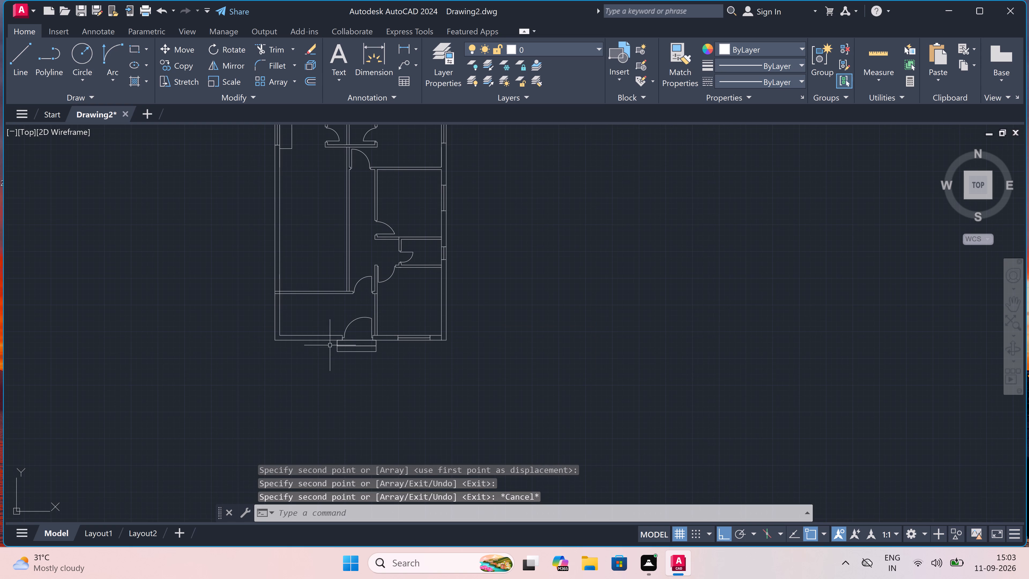
# Trim the partition lines inside the west outer wall and the wall's inner face between them to open the junction.
pyautogui.scroll(2, 264, 334)
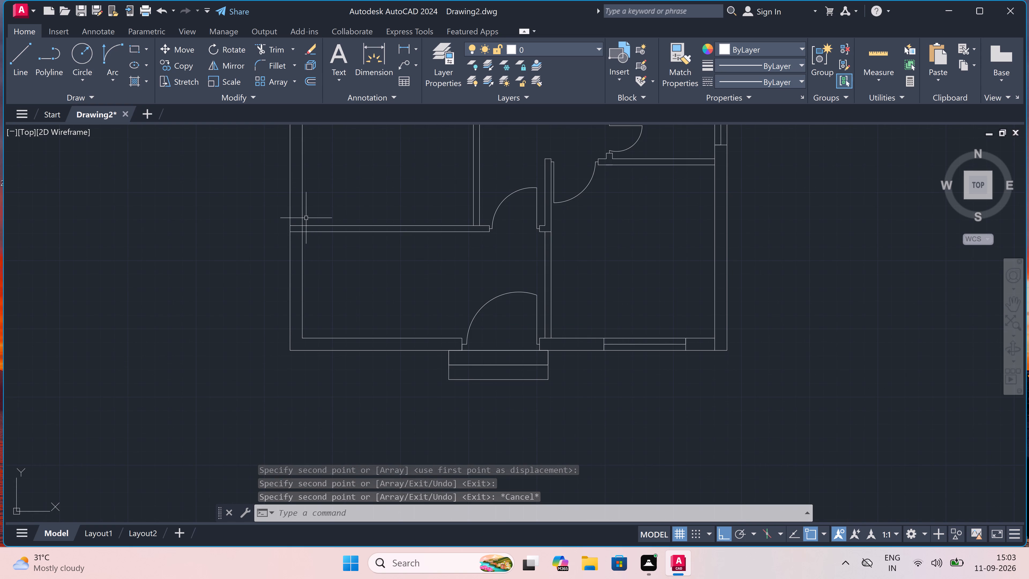
pyautogui.press('t')
pyautogui.press('r')
pyautogui.press('space')
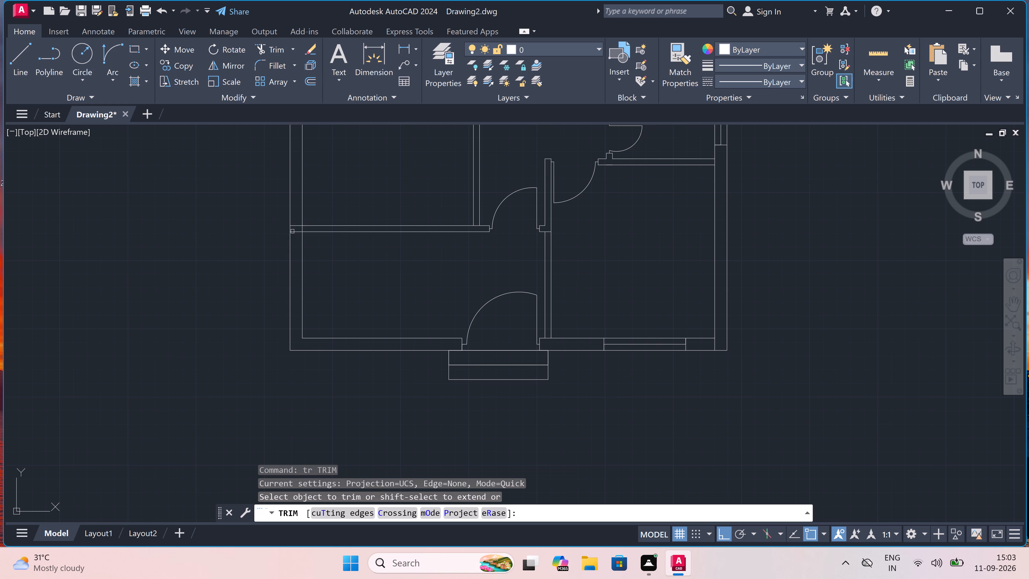
pyautogui.click(293, 234)
pyautogui.click(294, 225)
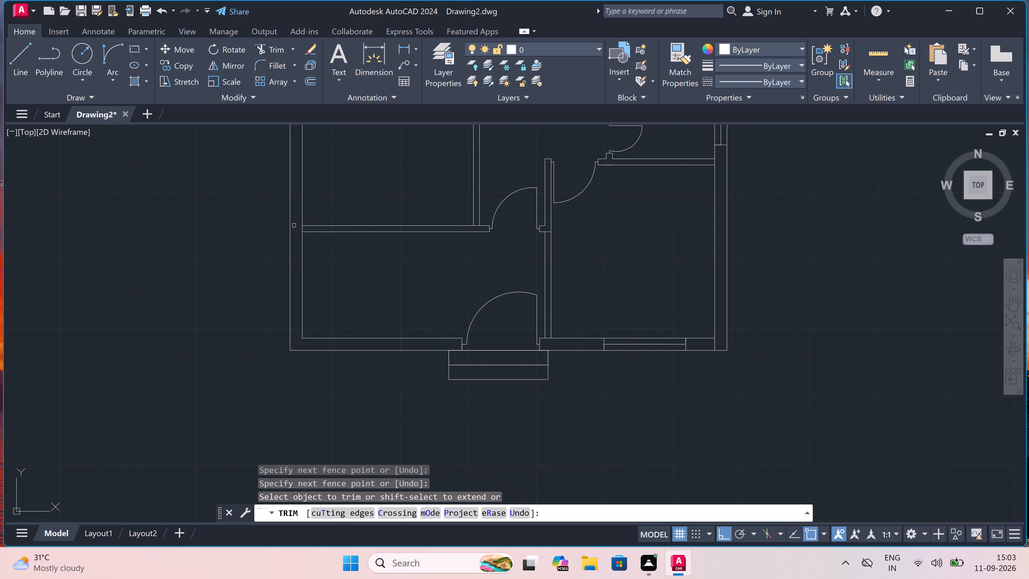
pyautogui.scroll(3, 299, 228)
pyautogui.click(299, 228)
pyautogui.click(336, 233)
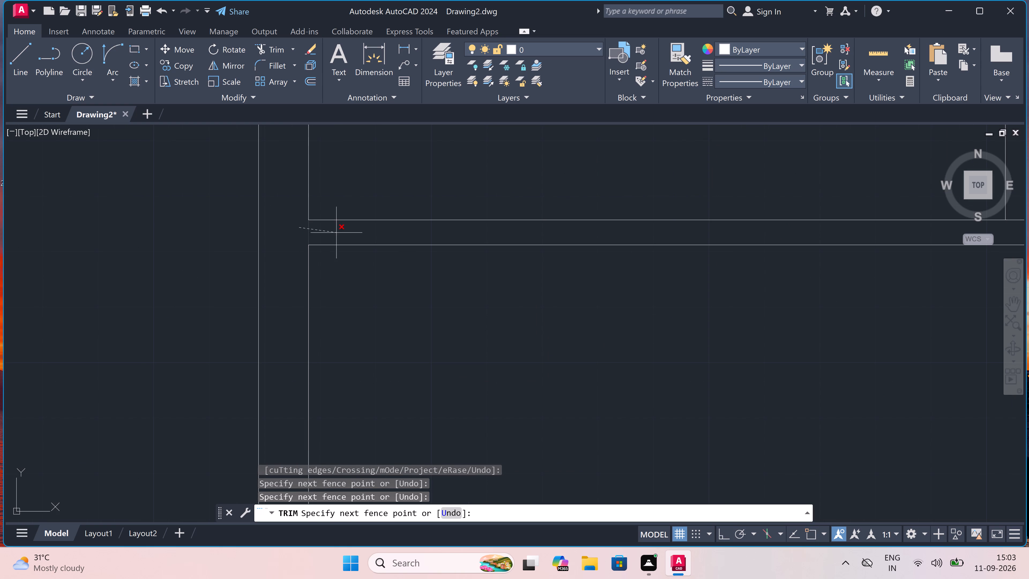
pyautogui.press('Escape')
pyautogui.scroll(-4, 337, 233)
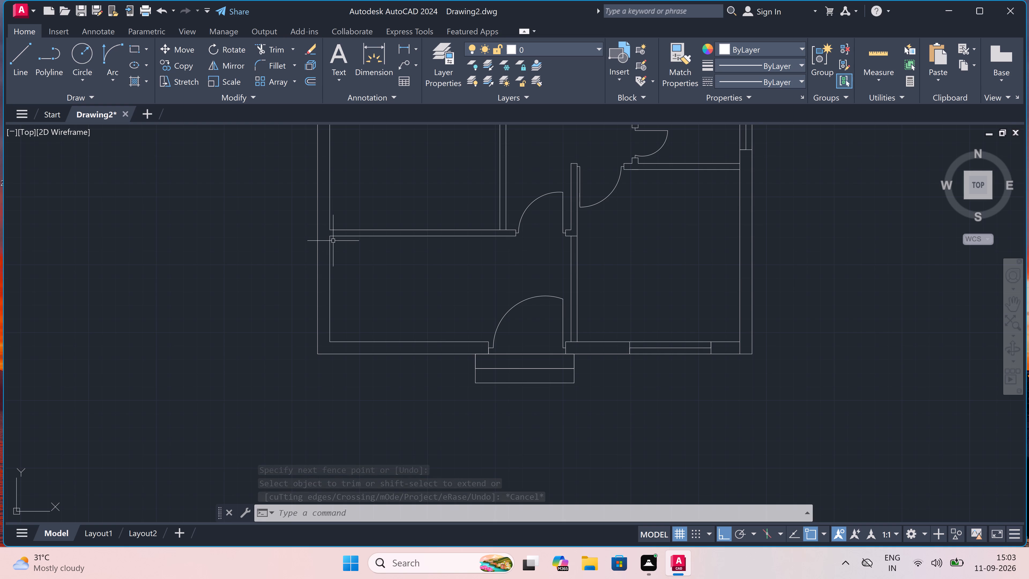
# Draw a window jamb line across the west outer wall south of the partition, returning to the jamb's midpoint.
pyautogui.scroll(2, 300, 263)
pyautogui.press('l')
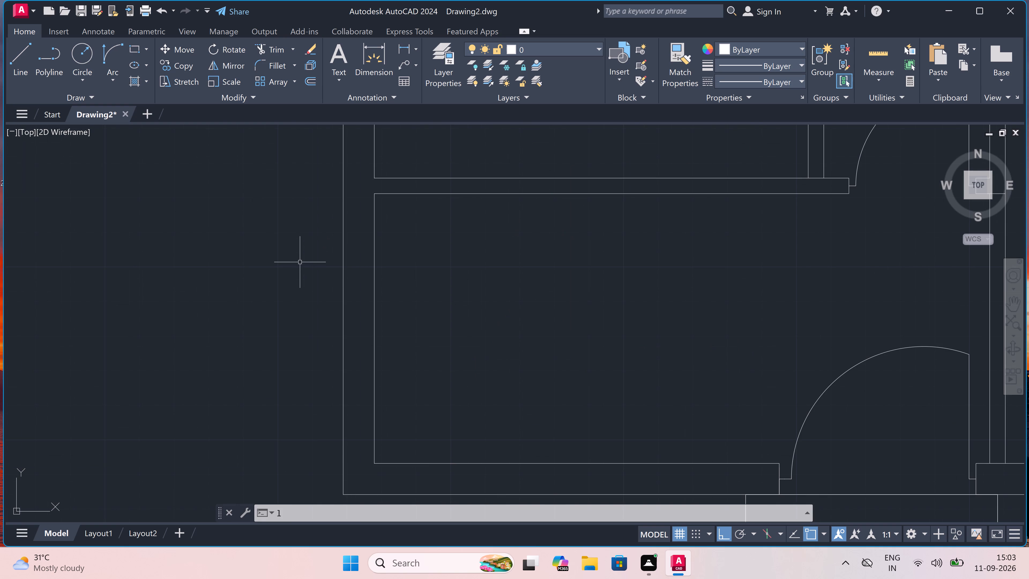
pyautogui.press('space')
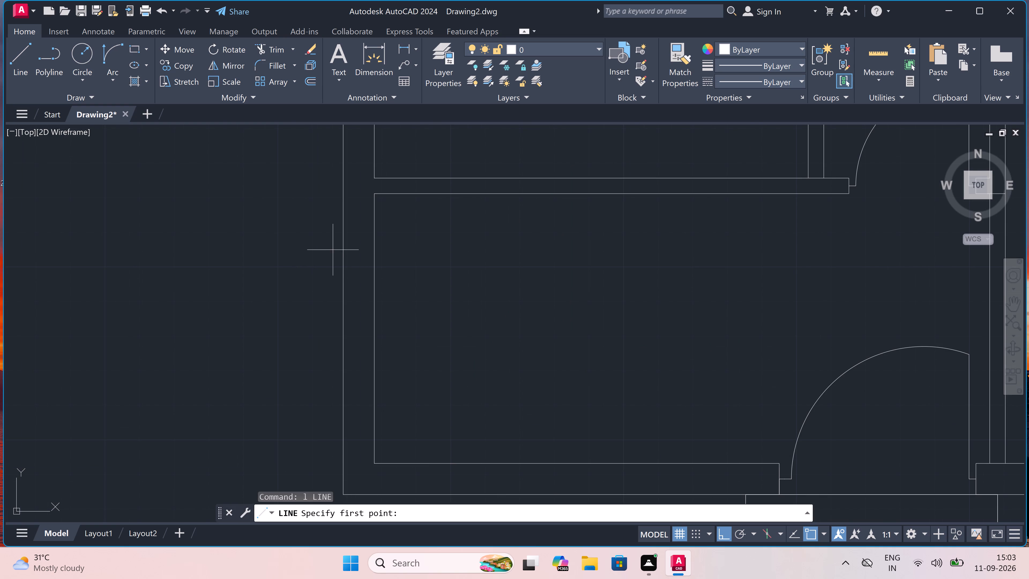
pyautogui.doubleClick(340, 247)
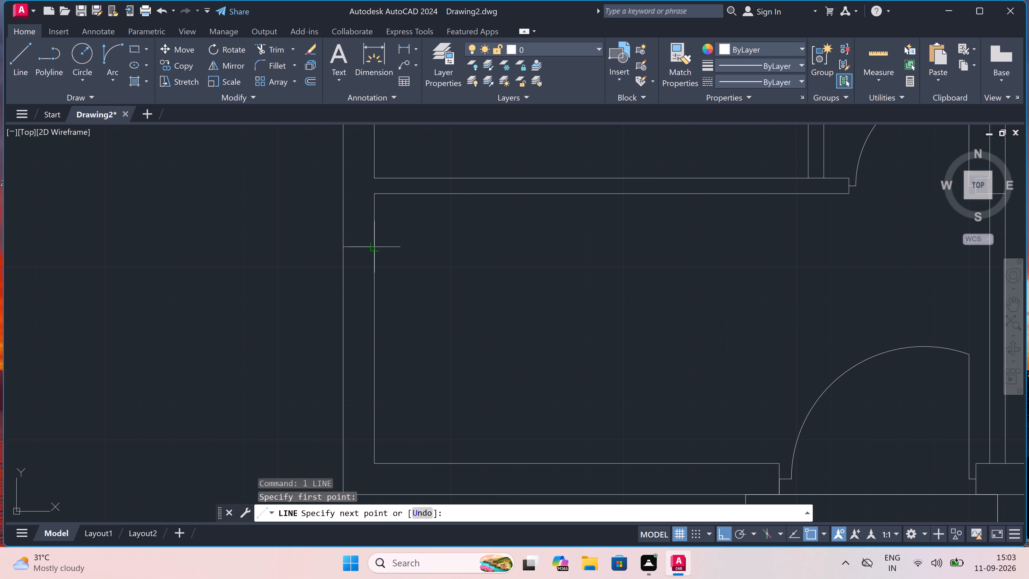
pyautogui.moveTo(375, 244); pyautogui.dragTo(372, 246)
pyautogui.moveTo(357, 246); pyautogui.dragTo(353, 293)
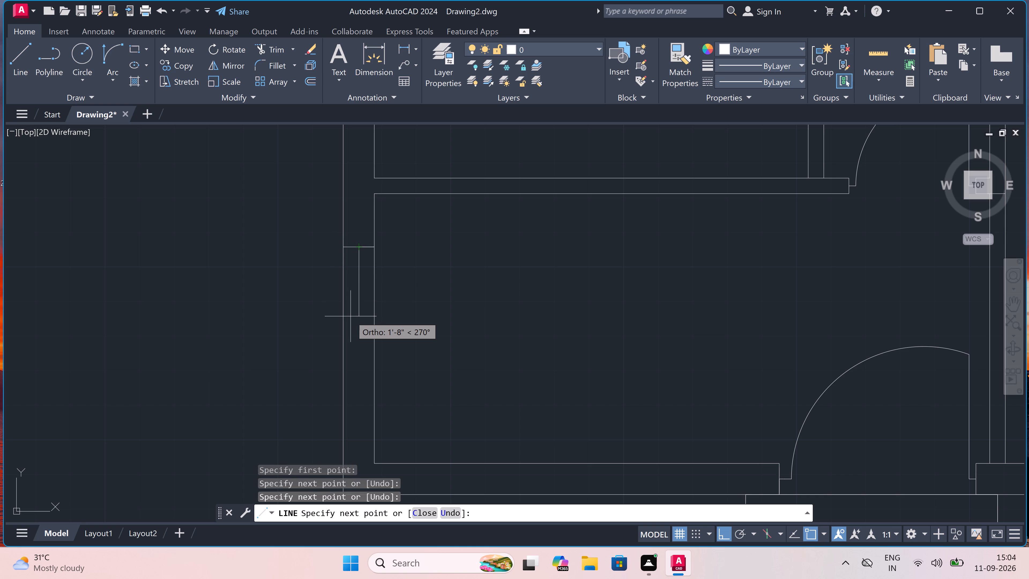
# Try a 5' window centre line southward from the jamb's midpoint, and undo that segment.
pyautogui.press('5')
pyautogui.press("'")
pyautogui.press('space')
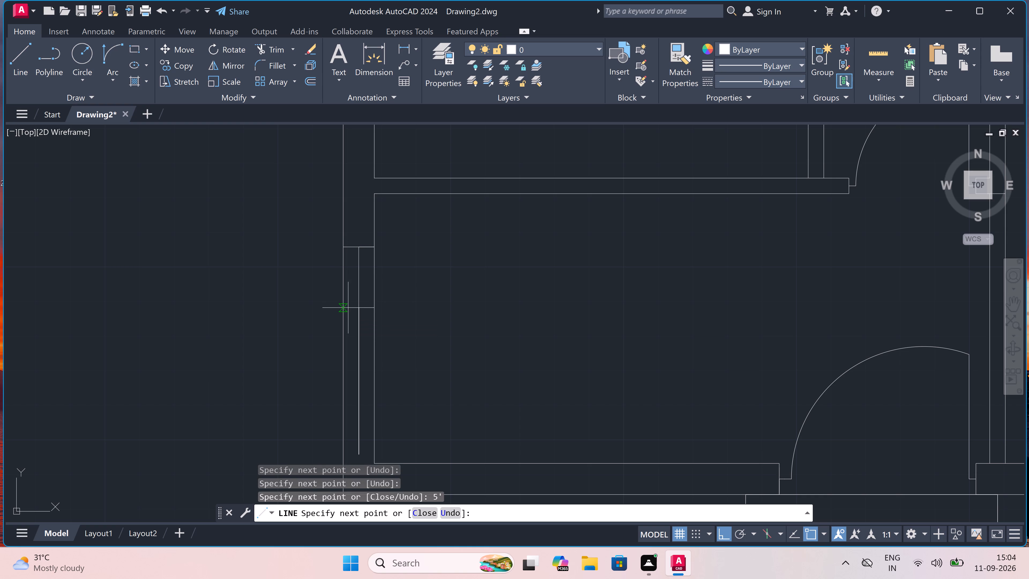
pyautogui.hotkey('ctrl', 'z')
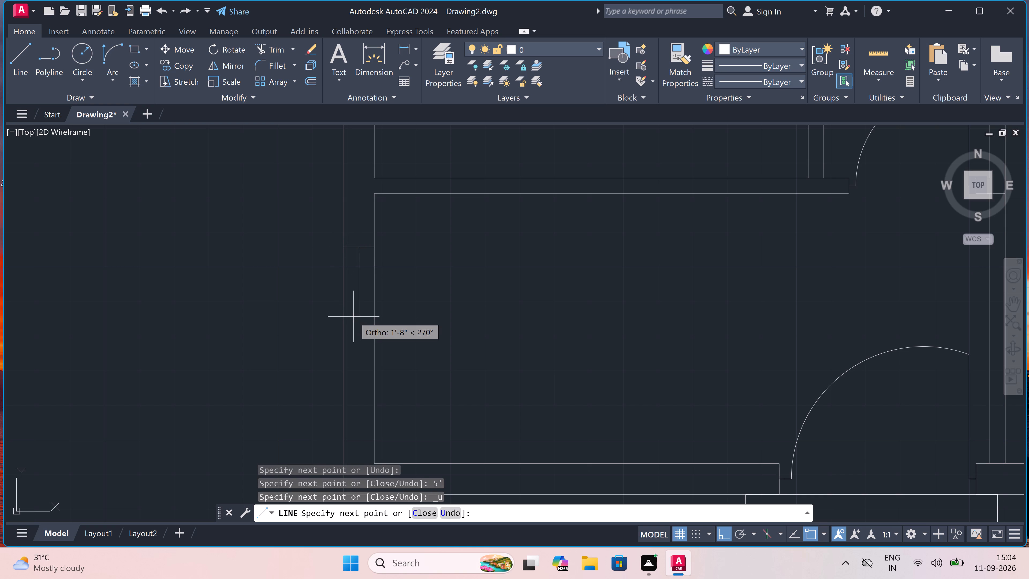
# Draw the window's 4' centre line southward and close its south end with a jamb line across the west wall.
pyautogui.press('4')
pyautogui.press("'")
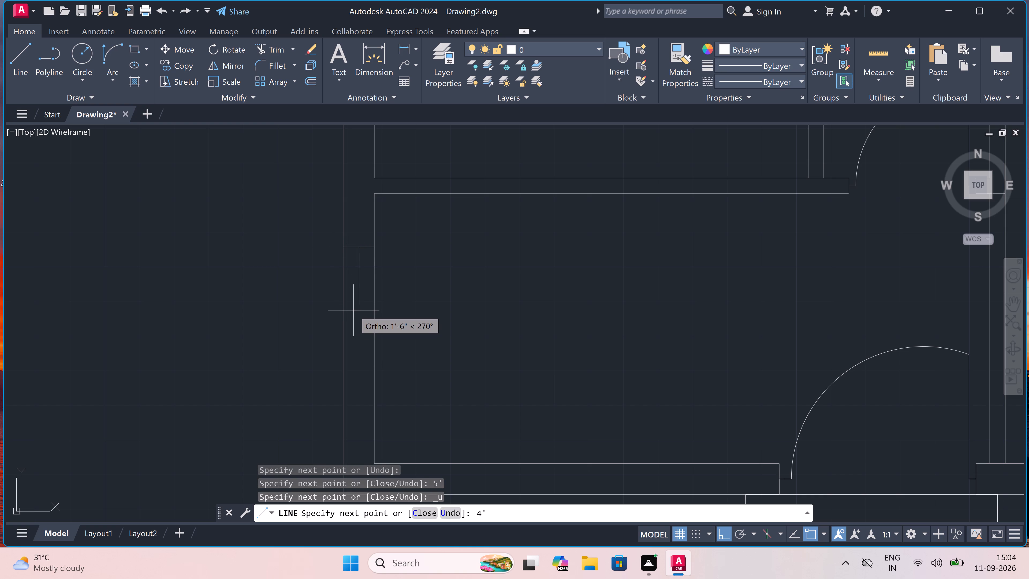
pyautogui.press('space')
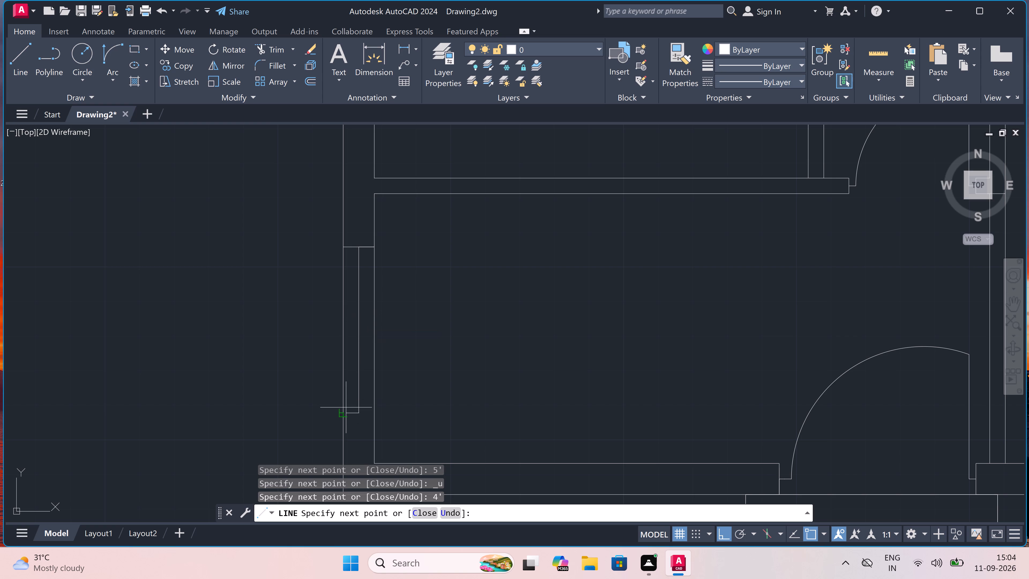
pyautogui.click(344, 413)
pyautogui.click(374, 413)
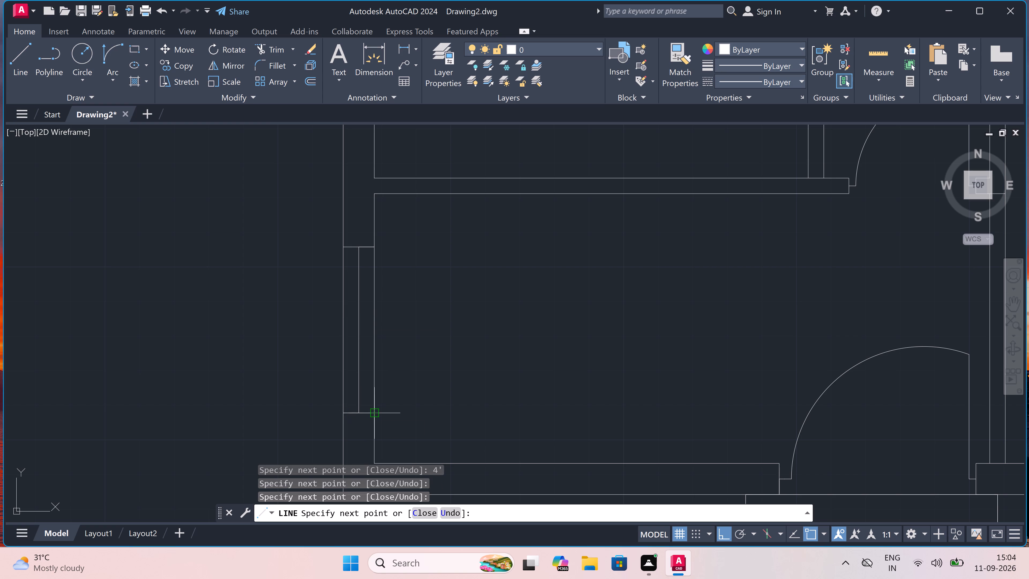
pyautogui.press('Escape')
# Draw a vertical line from the south wall's inner face to the partition, aligned with the entrance step's west edge.
pyautogui.scroll(-4, 394, 382)
pyautogui.scroll(3, 425, 401)
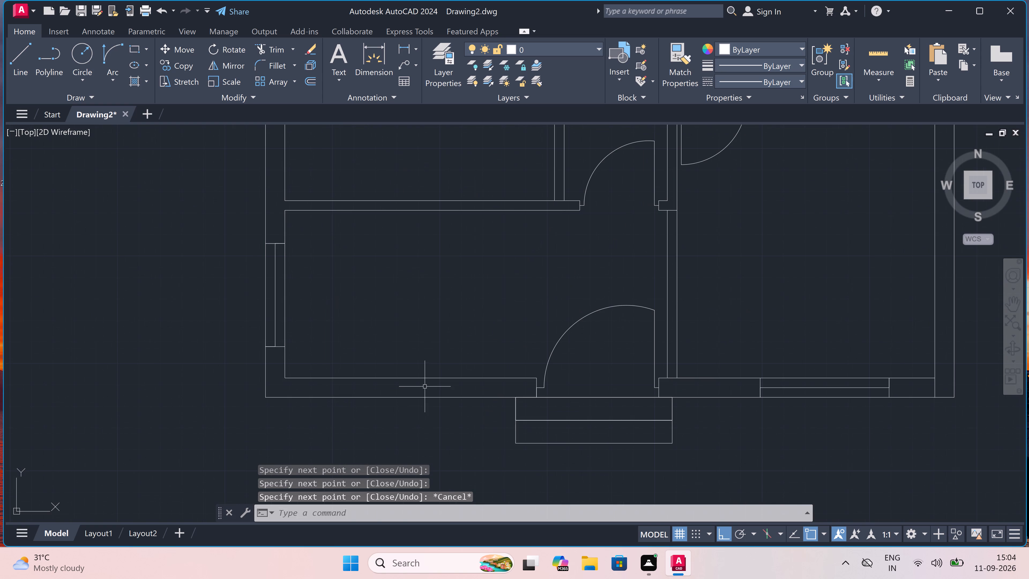
pyautogui.scroll(1, 485, 282)
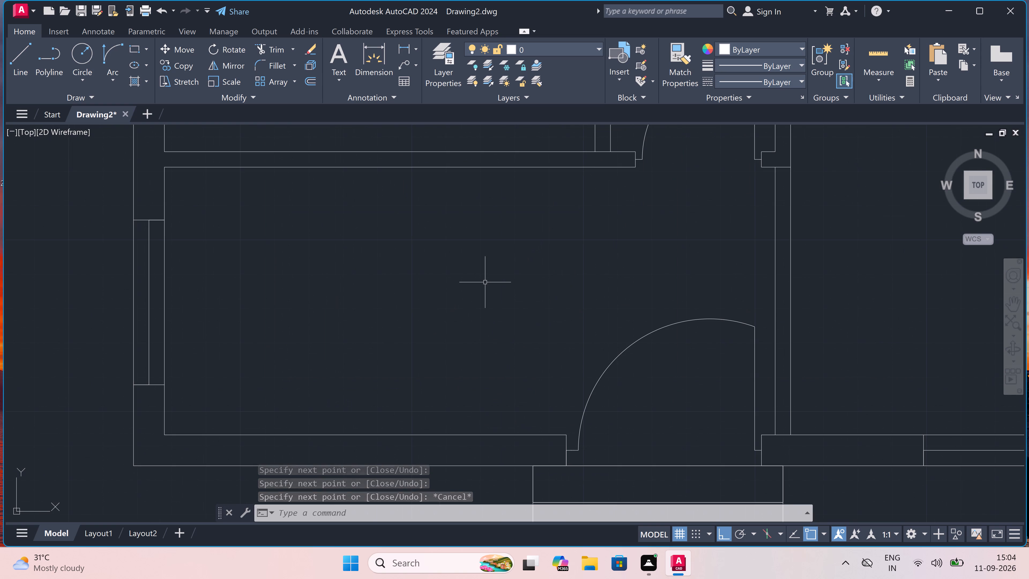
pyautogui.write('l')
pyautogui.press('space')
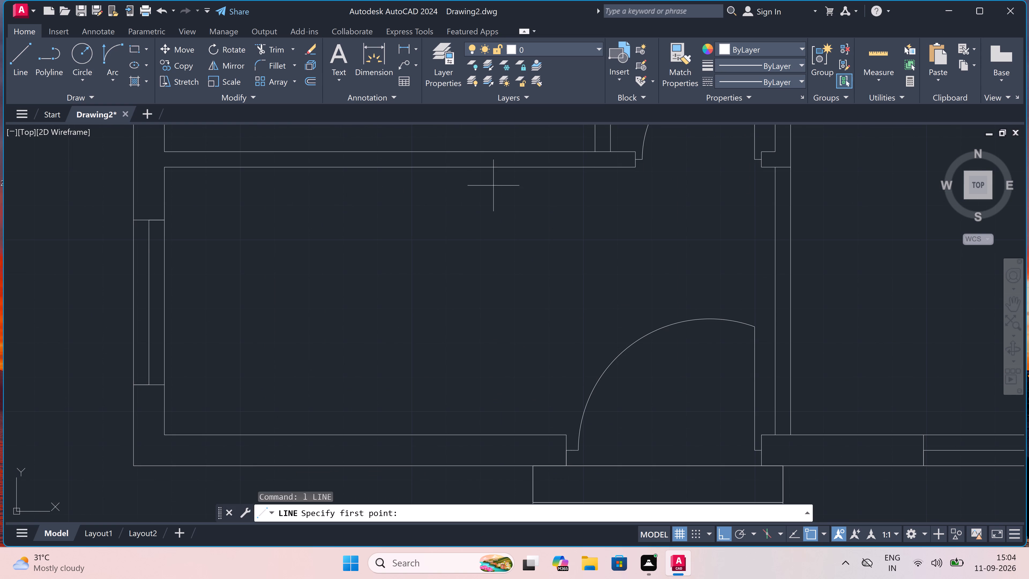
pyautogui.doubleClick(533, 434)
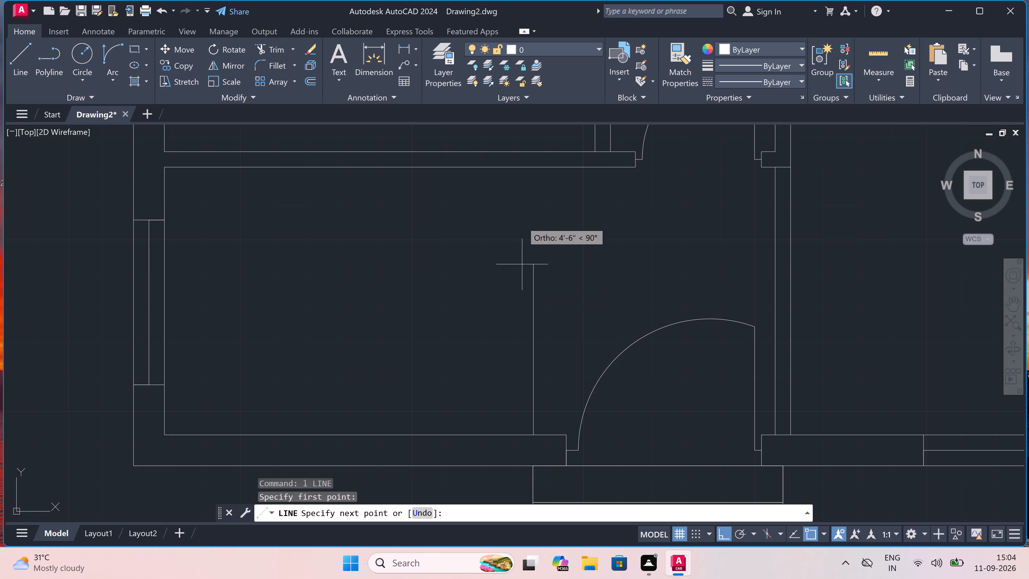
pyautogui.click(532, 168)
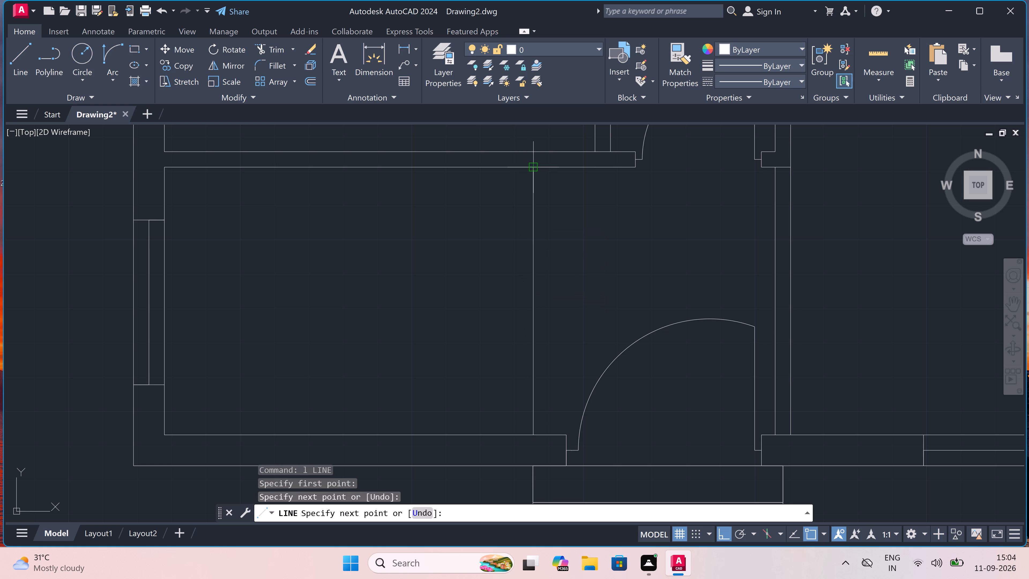
pyautogui.press('Escape')
# Draw a horizontal line about 6'-8" long westward from the new vertical line's midpoint.
pyautogui.press('space')
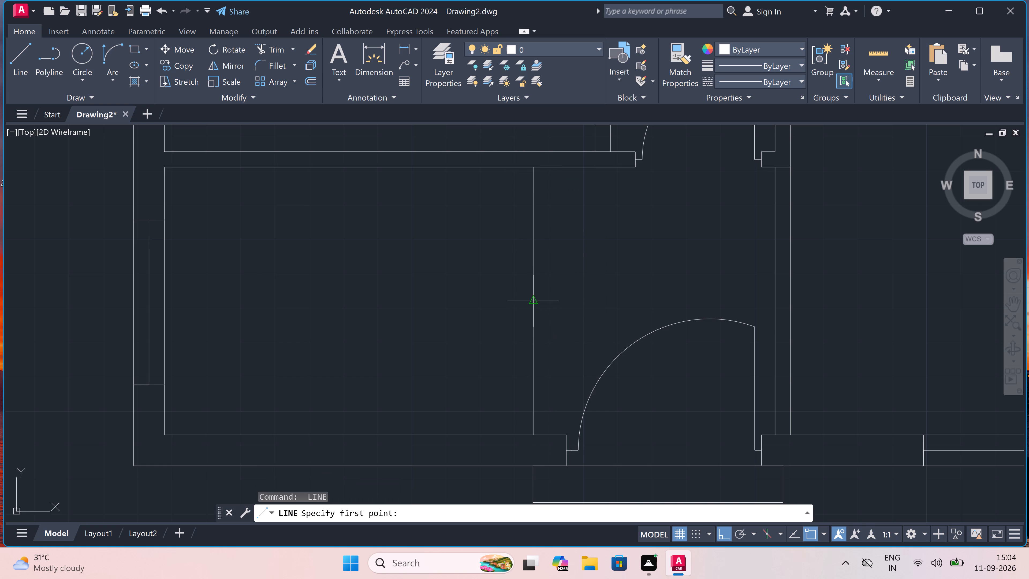
pyautogui.moveTo(534, 303); pyautogui.dragTo(524, 300)
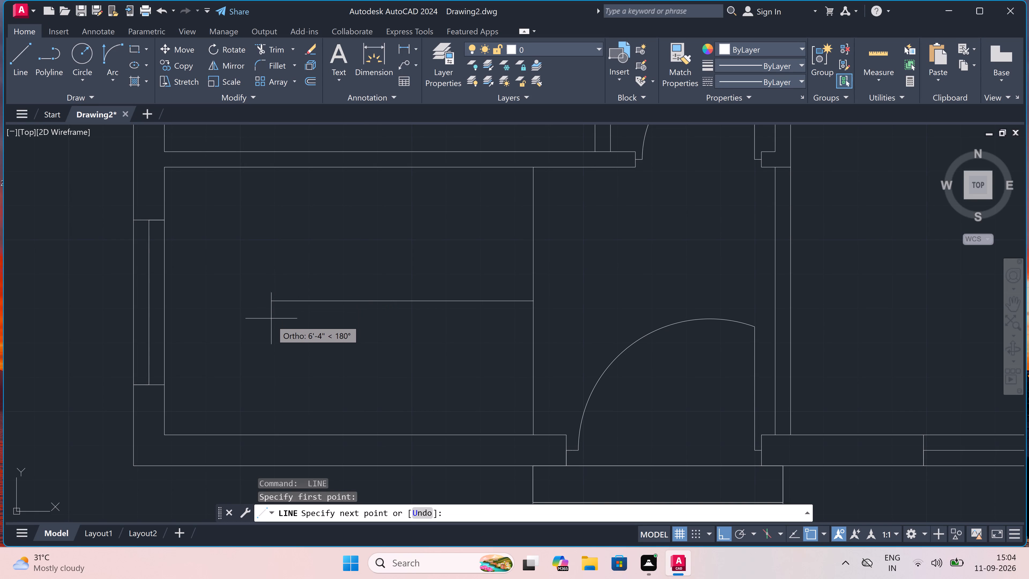
pyautogui.click(254, 300)
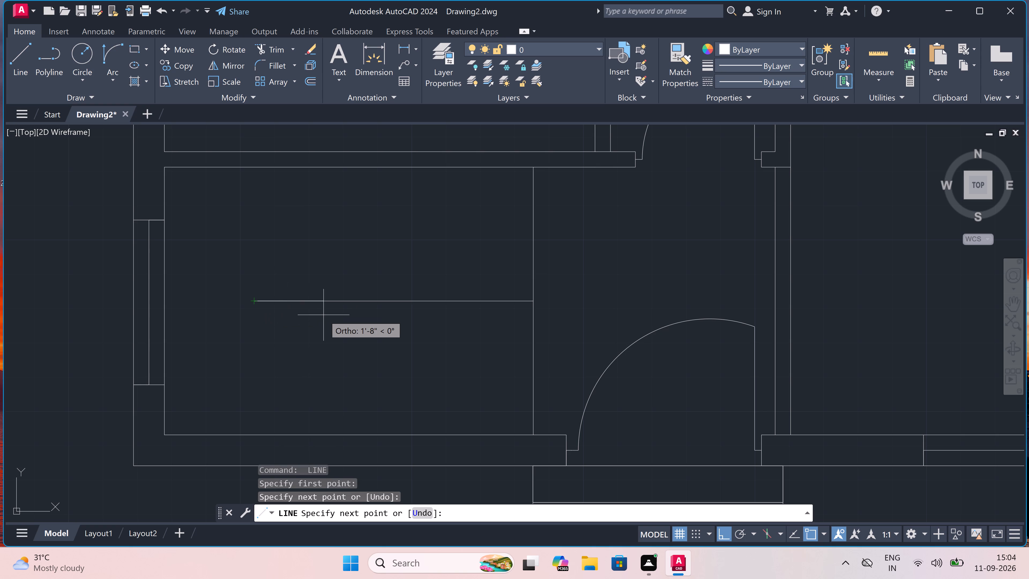
pyautogui.press('Escape')
# Offset the horizontal stair centre line 3" to both its north and south sides.
pyautogui.press('o')
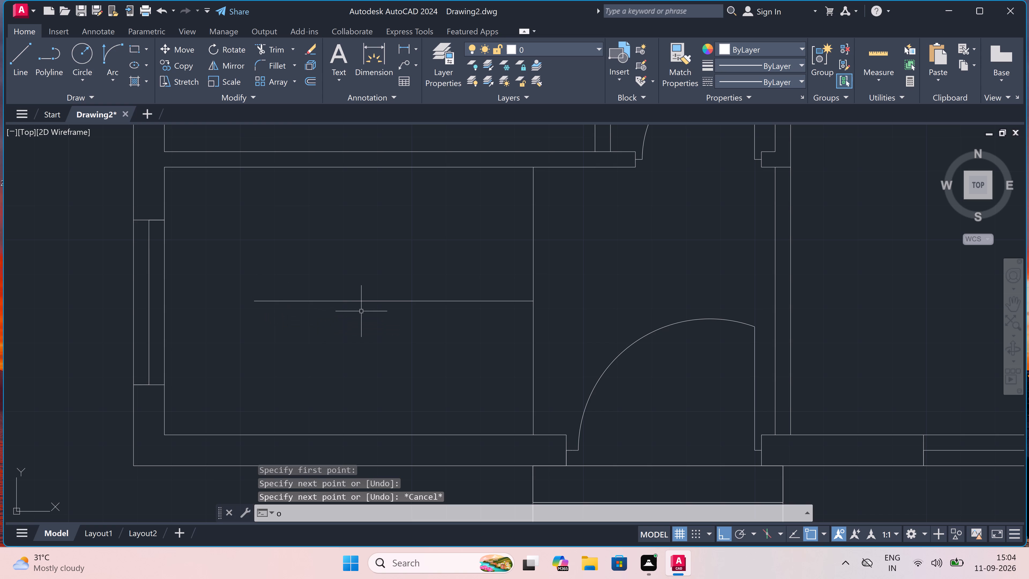
pyautogui.press('space')
pyautogui.click(363, 302)
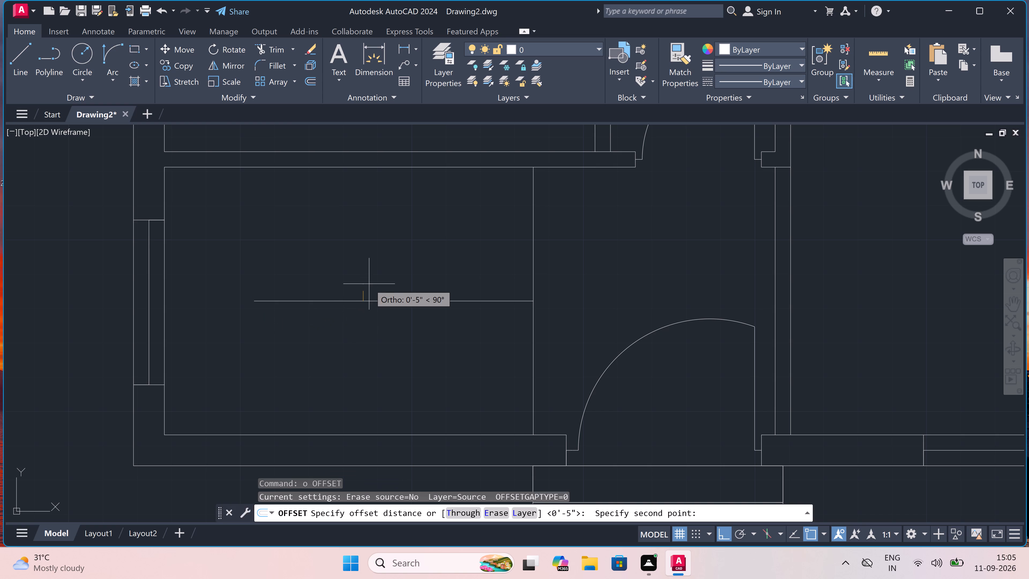
pyautogui.write('3"')
pyautogui.press('space')
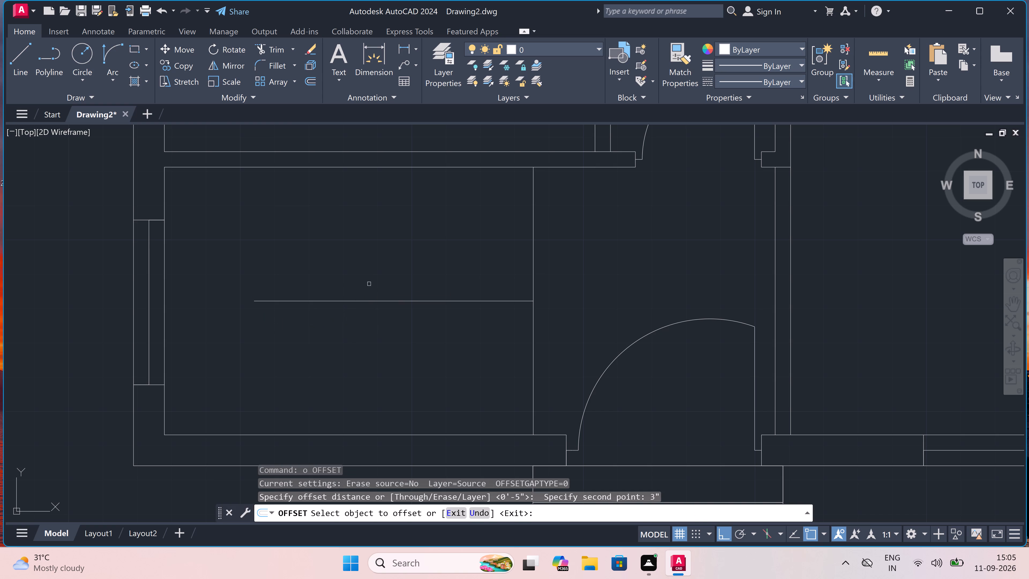
pyautogui.click(368, 300)
pyautogui.doubleClick(368, 296)
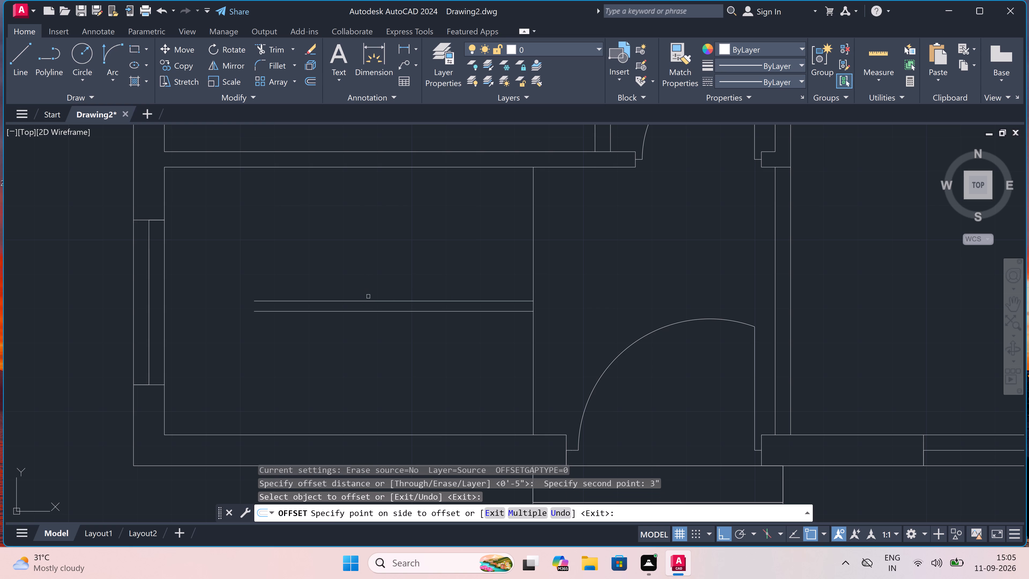
pyautogui.click(369, 301)
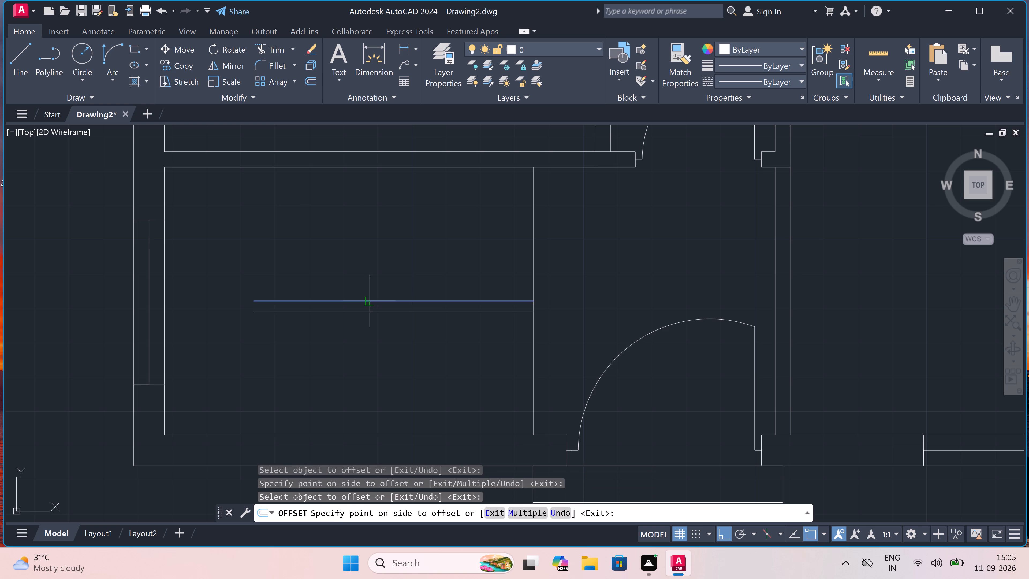
pyautogui.click(369, 290)
pyautogui.press('Escape')
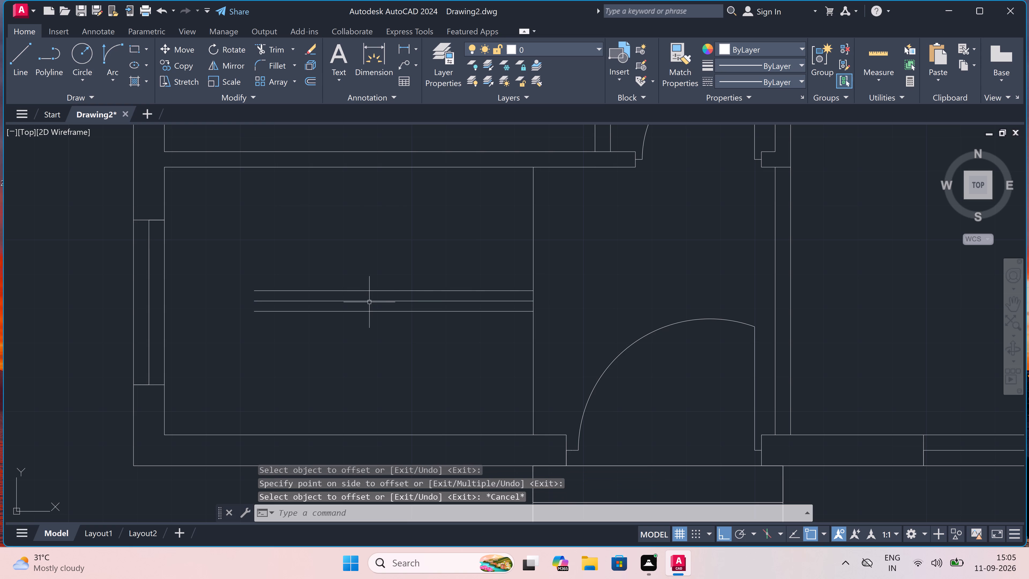
# Delete the original centre line between the two offset lines.
pyautogui.click(369, 302)
pyautogui.press('Delete')
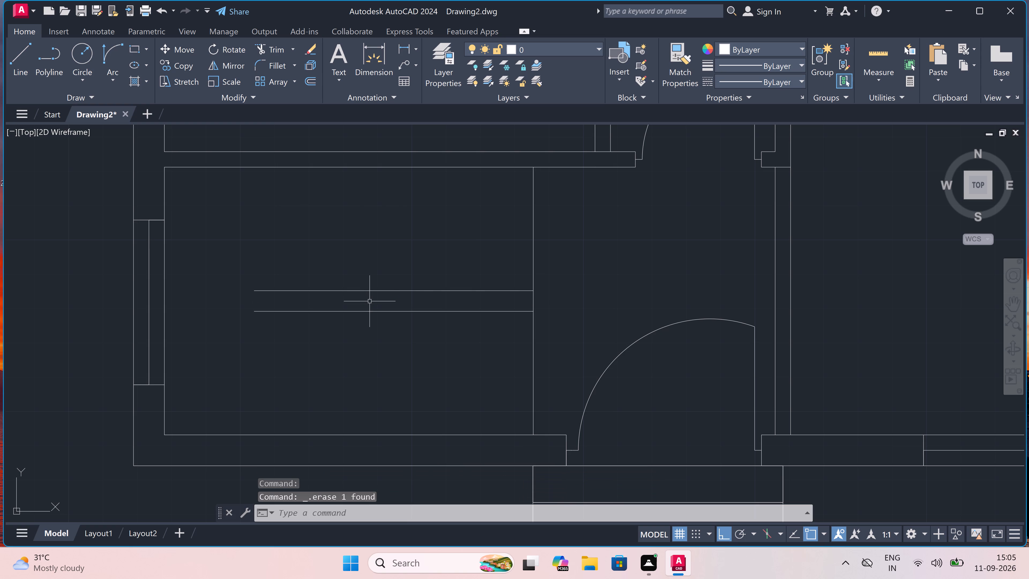
# Offset the vertical line at the stair's east end 10" westward as the first tread line.
pyautogui.write('o')
pyautogui.press('space')
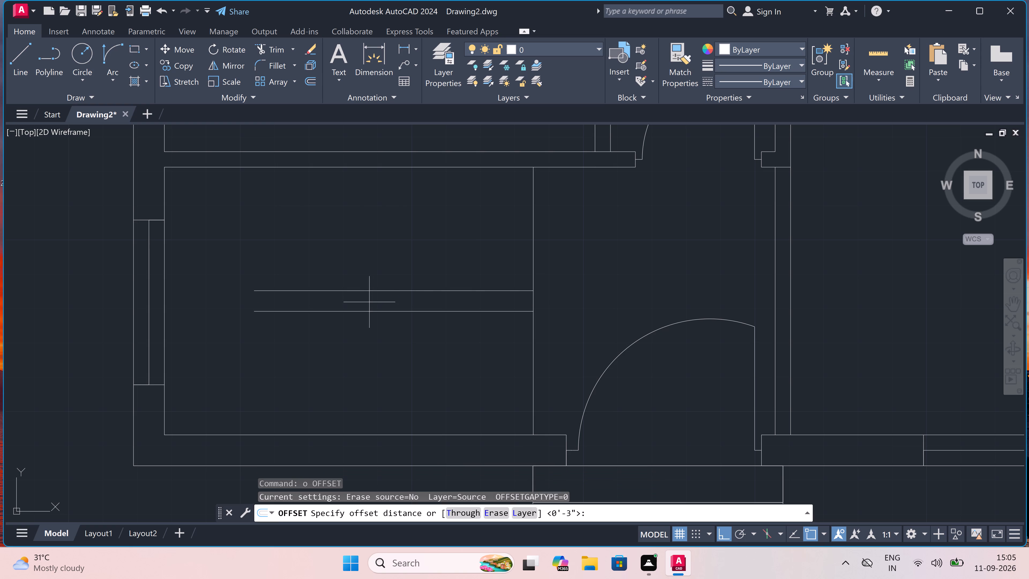
pyautogui.click(531, 235)
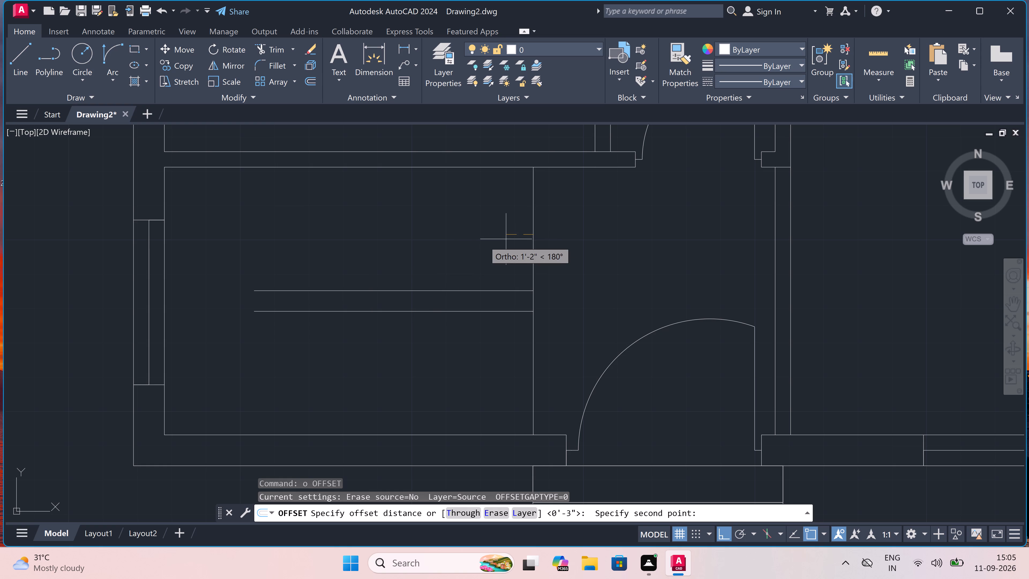
pyautogui.write('10')
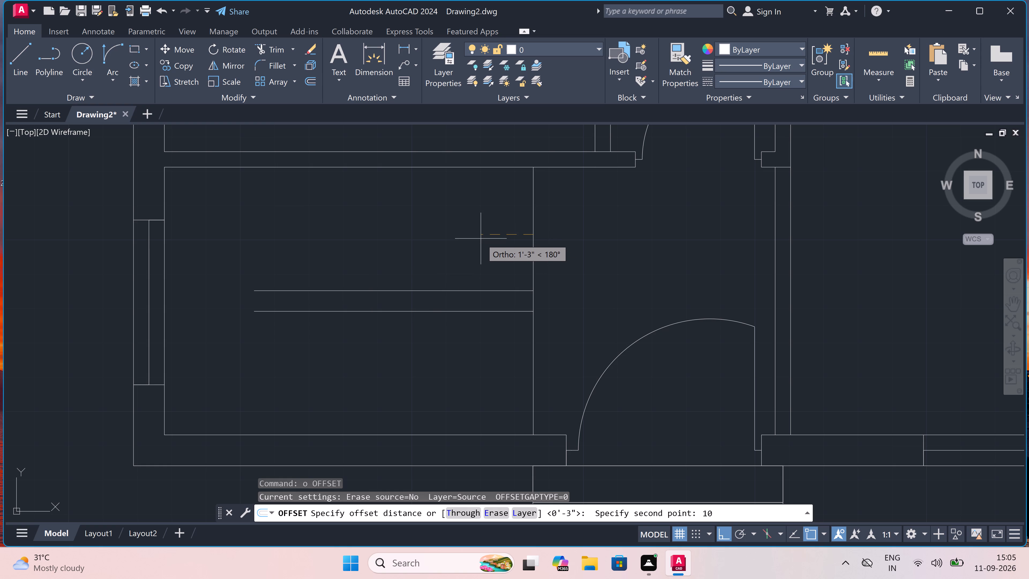
pyautogui.write('"')
pyautogui.press('space')
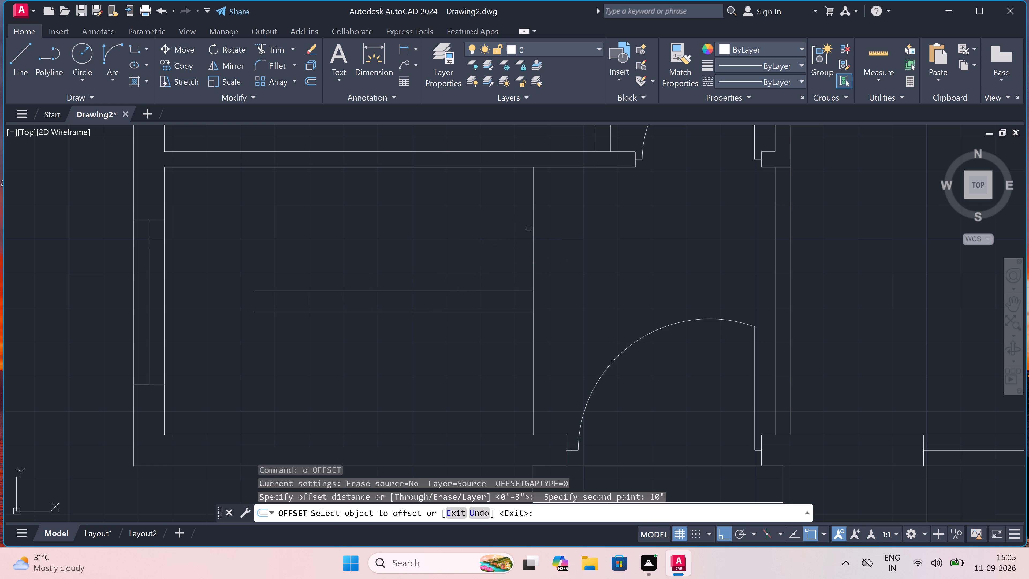
pyautogui.click(533, 228)
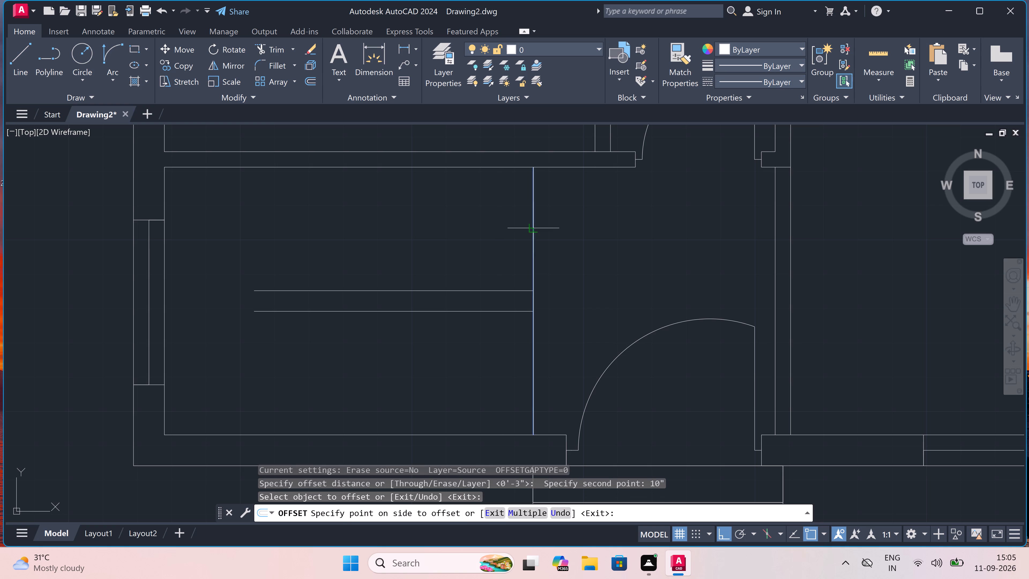
pyautogui.click(523, 230)
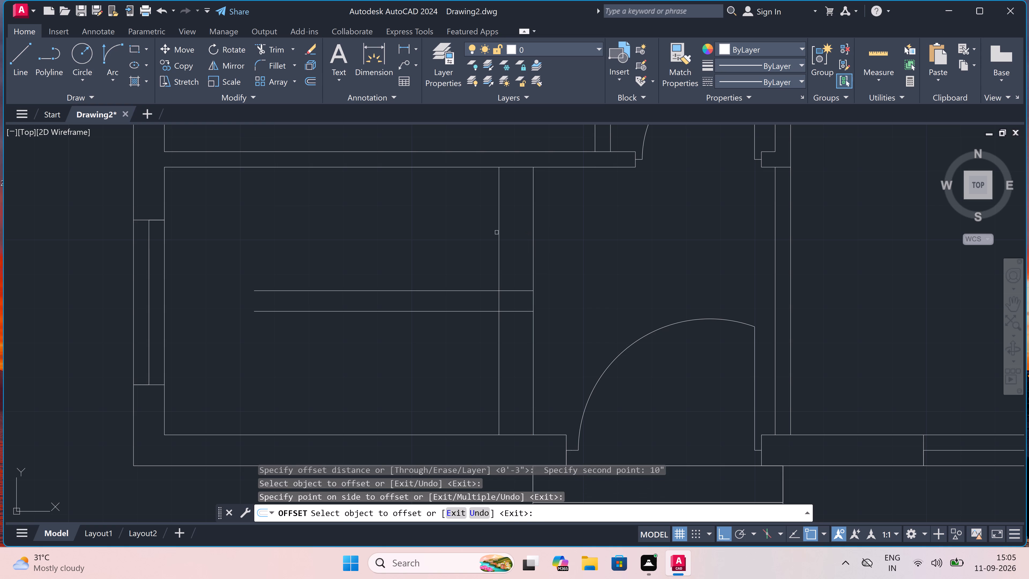
# Repeat the 10" offset westward from the first tread line in multiple mode, adding seven more tread lines.
pyautogui.click(498, 232)
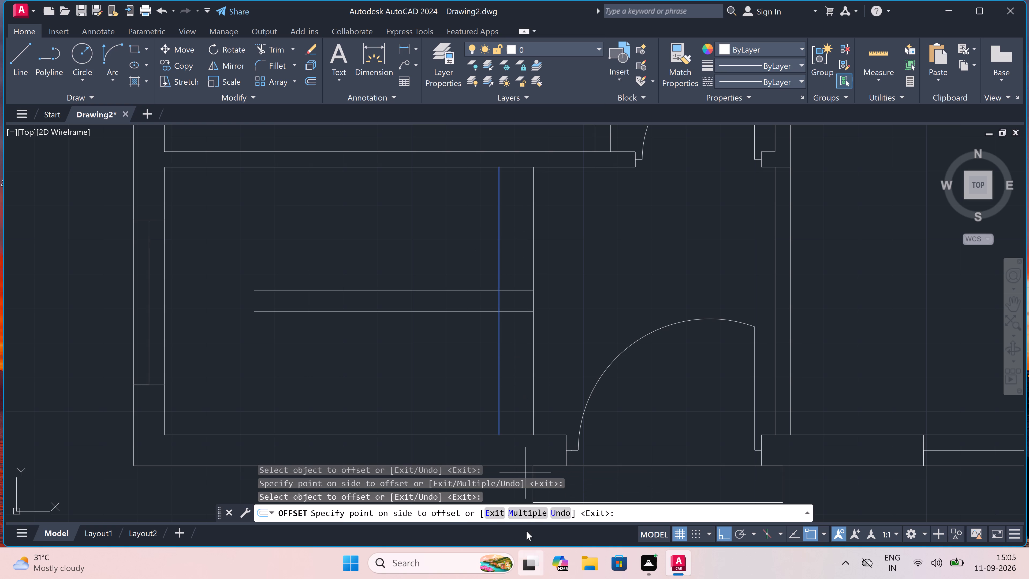
pyautogui.click(516, 513)
pyautogui.tripleClick(354, 248)
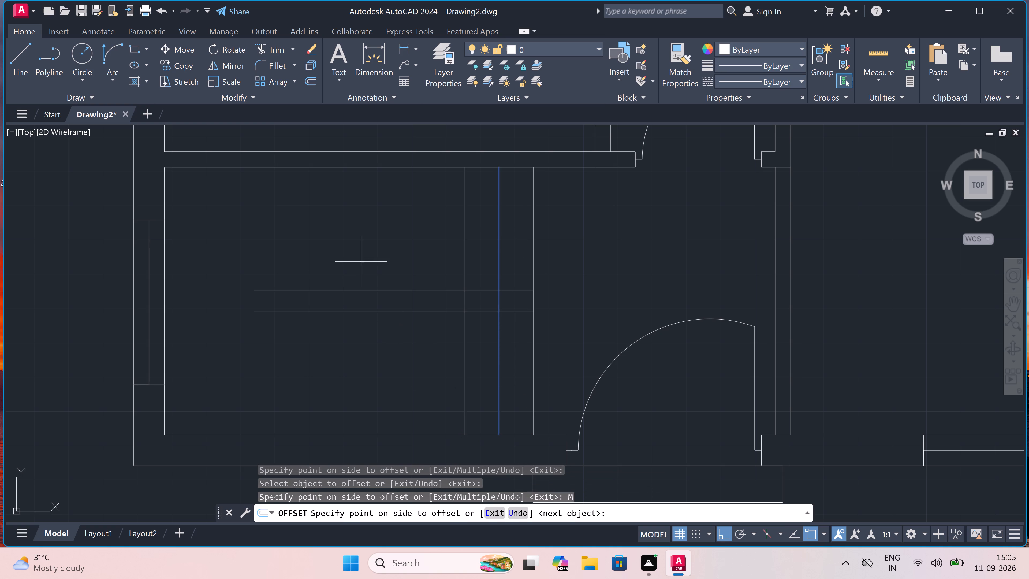
pyautogui.click(354, 248)
pyautogui.doubleClick(341, 242)
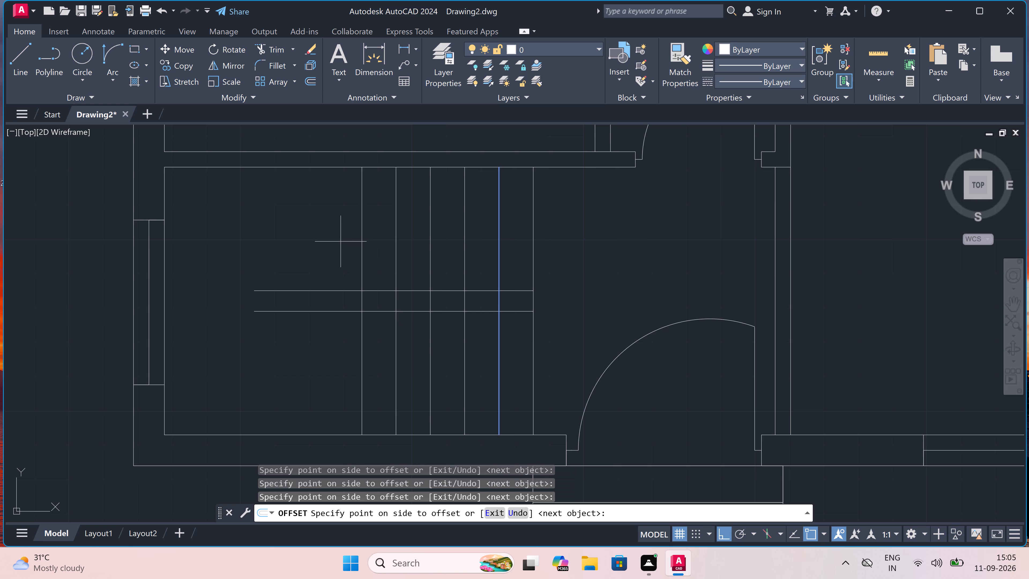
pyautogui.click(330, 239)
pyautogui.click(293, 222)
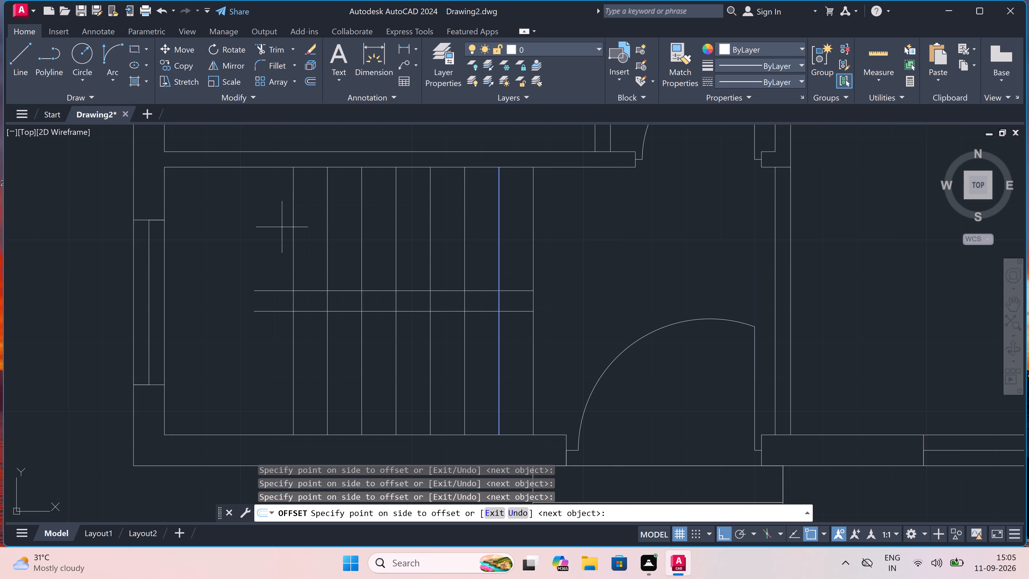
pyautogui.click(259, 219)
pyautogui.click(243, 214)
pyautogui.press('Escape')
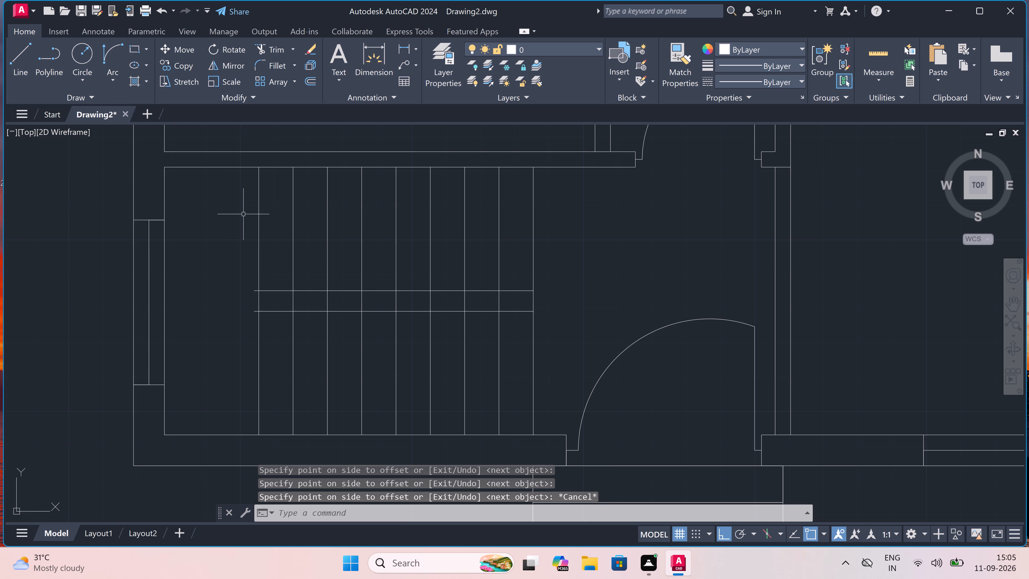
# Trim the two horizontal divider lines' short overhangs beyond the westernmost tread line.
pyautogui.scroll(2, 255, 288)
pyautogui.scroll(1, 249, 324)
pyautogui.press('t')
pyautogui.press('r')
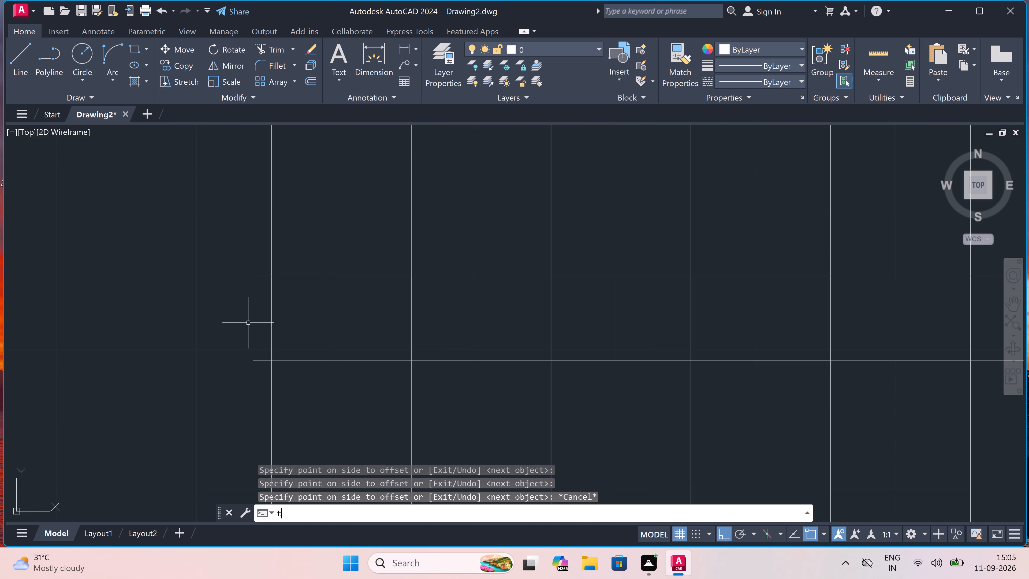
pyautogui.press('space')
pyautogui.scroll(2, 257, 337)
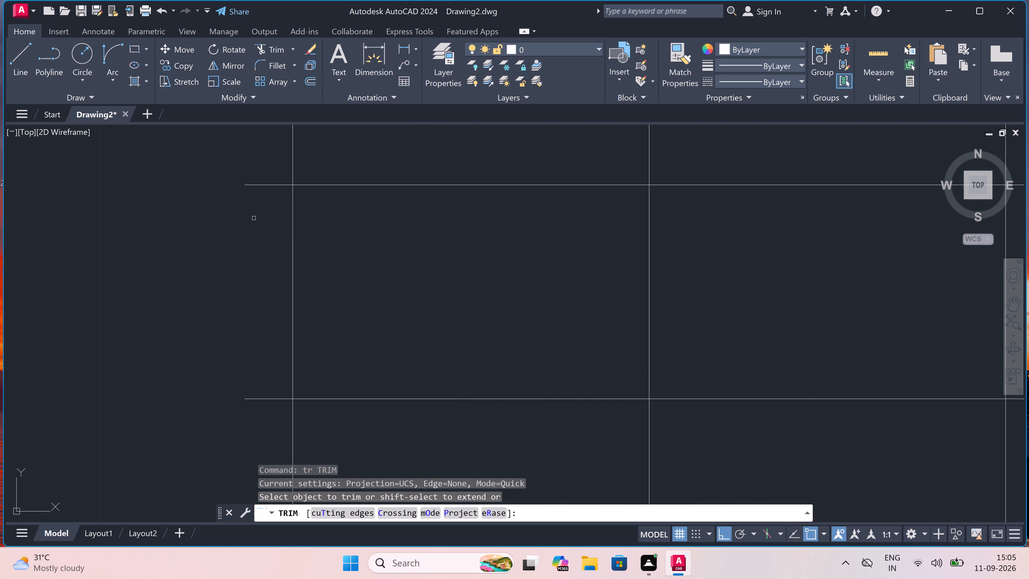
pyautogui.click(261, 180)
pyautogui.moveTo(261, 180); pyautogui.dragTo(262, 190)
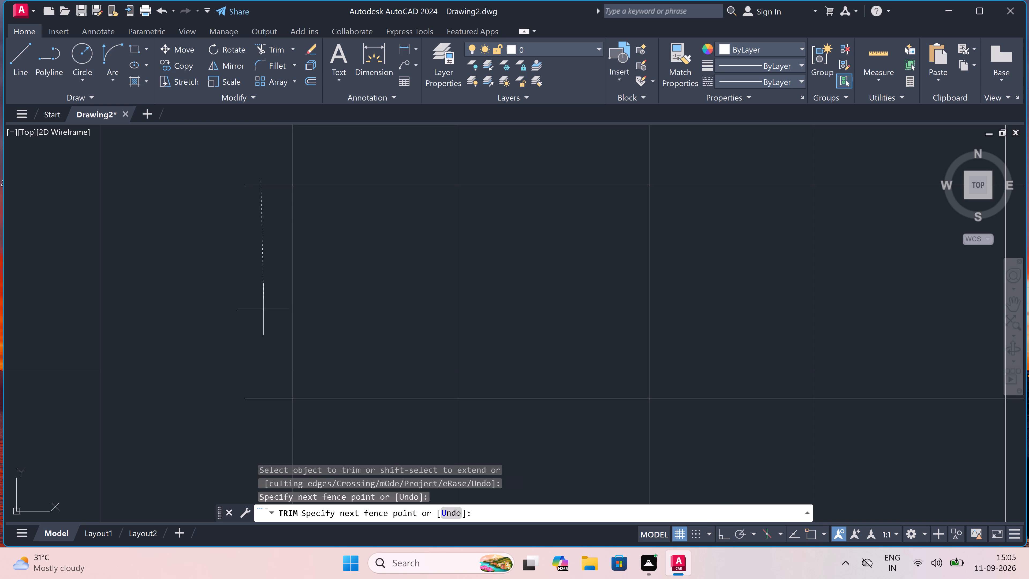
pyautogui.doubleClick(259, 411)
pyautogui.scroll(-4, 258, 410)
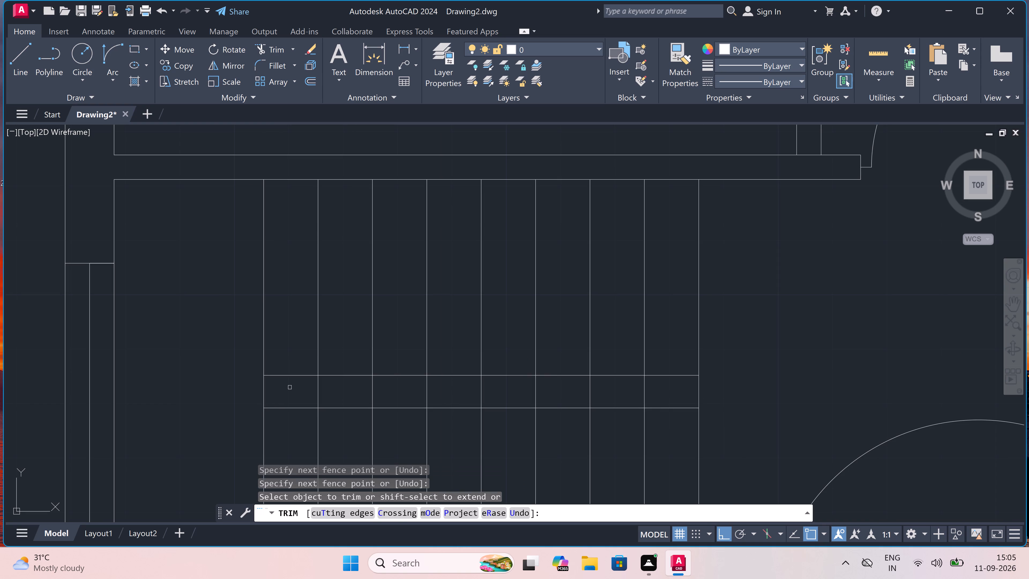
pyautogui.click(308, 383)
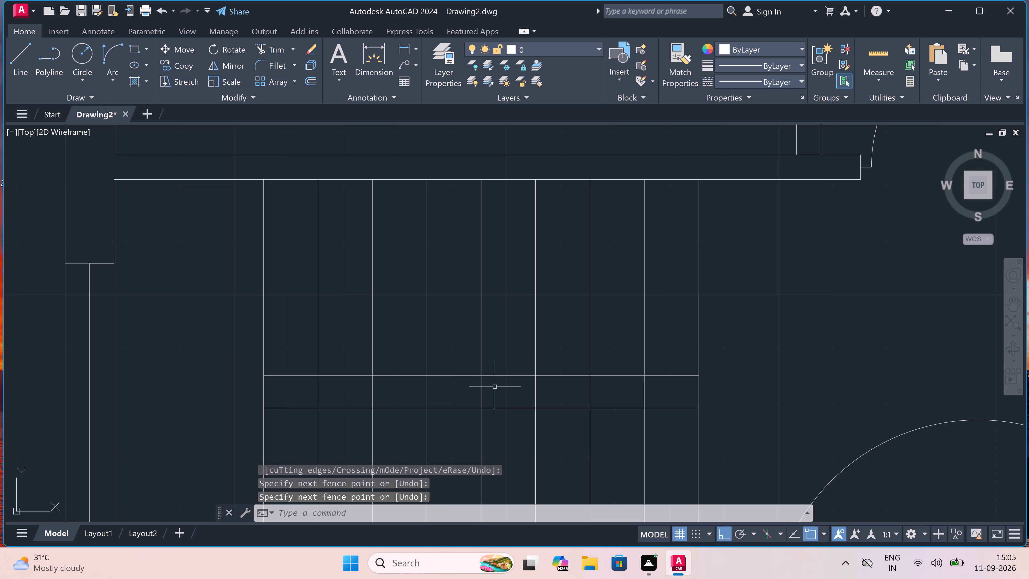
# Trim the seven intermediate tread lines between the two horizontal divider lines, keeping both end lines.
pyautogui.press('t')
pyautogui.write('r')
pyautogui.press('space')
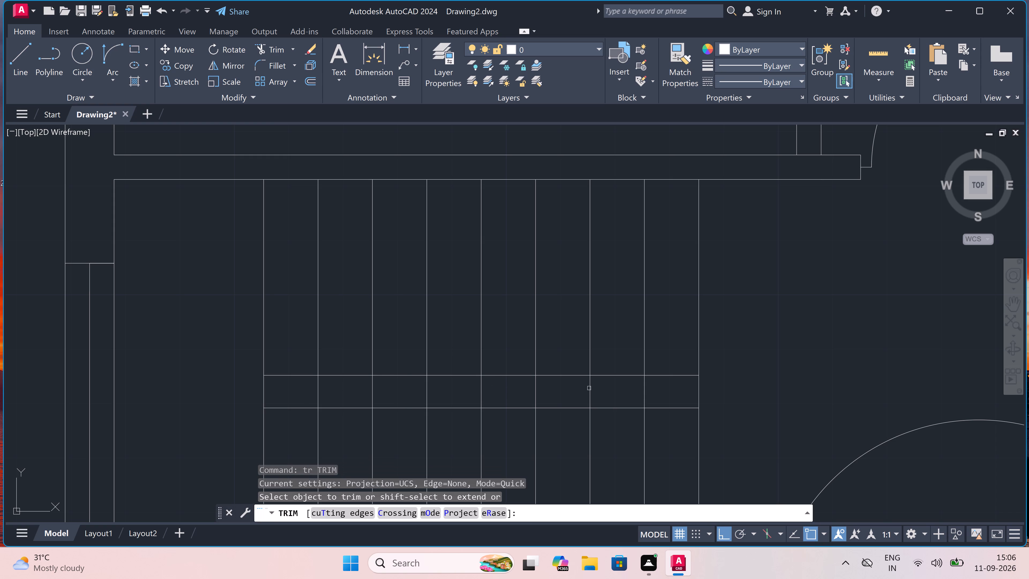
pyautogui.moveTo(663, 387); pyautogui.dragTo(655, 387)
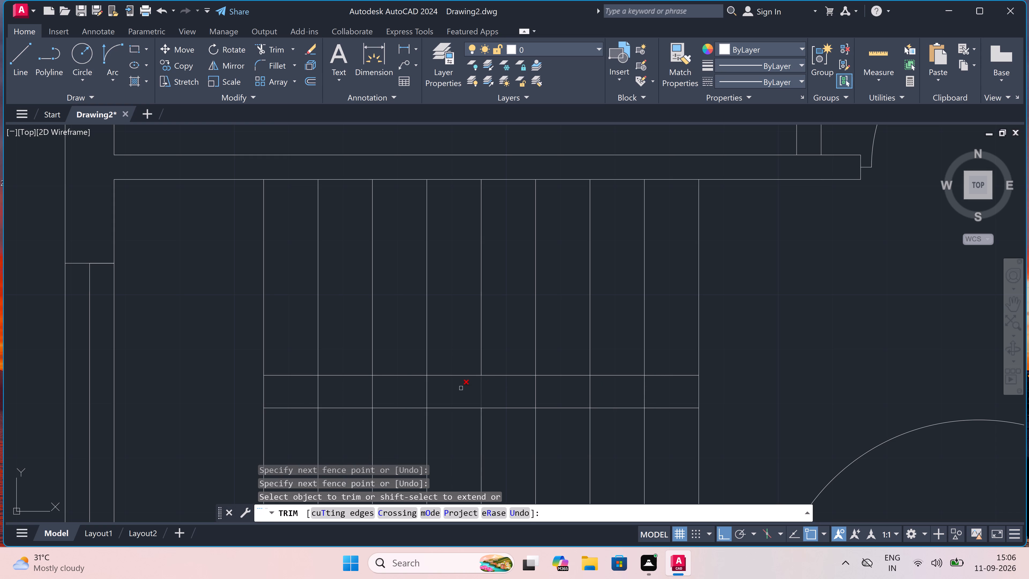
pyautogui.click(296, 391)
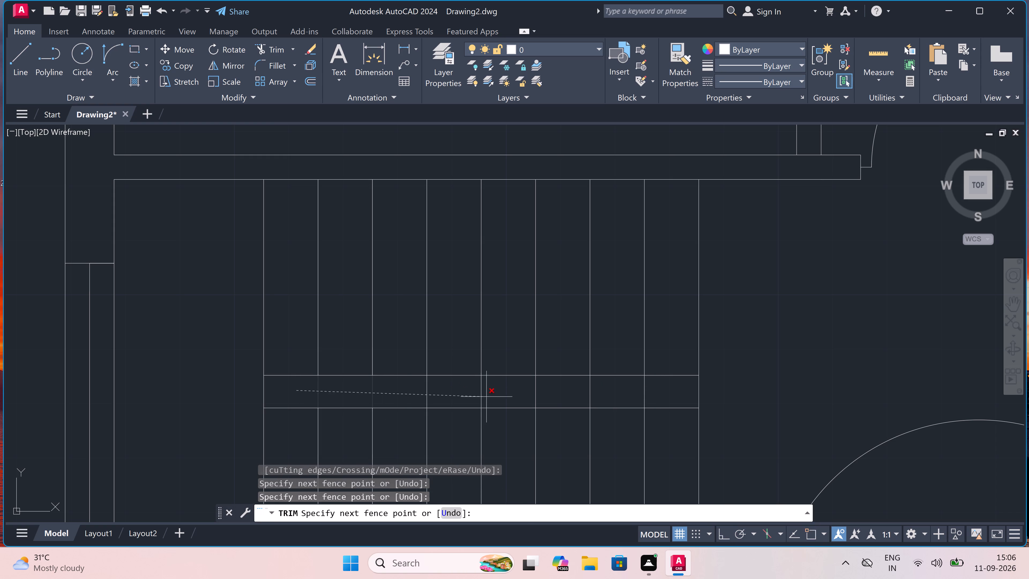
pyautogui.click(660, 387)
pyautogui.scroll(-5, 655, 386)
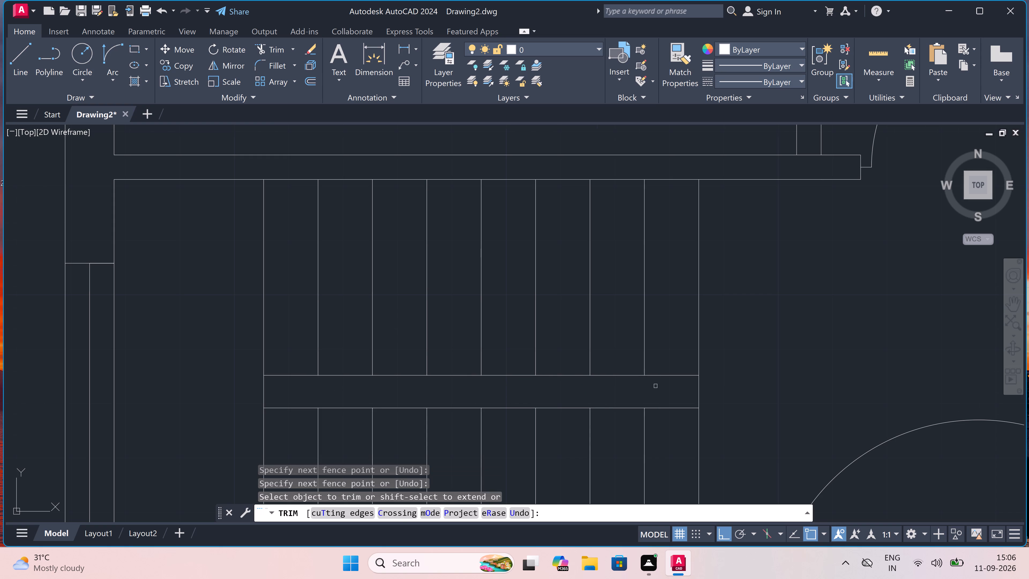
pyautogui.scroll(3, 659, 403)
pyautogui.scroll(1, 700, 318)
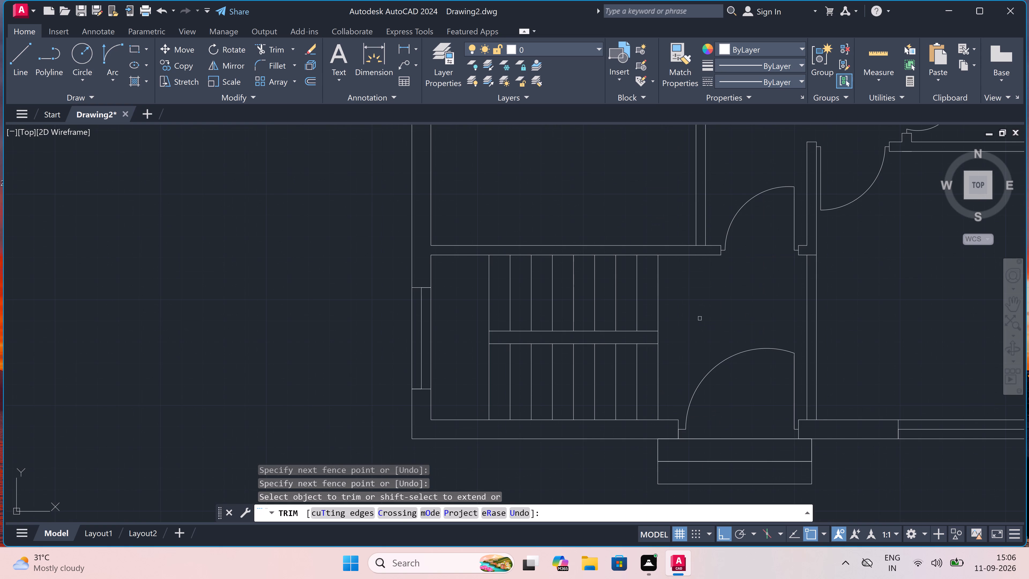
pyautogui.press('Escape')
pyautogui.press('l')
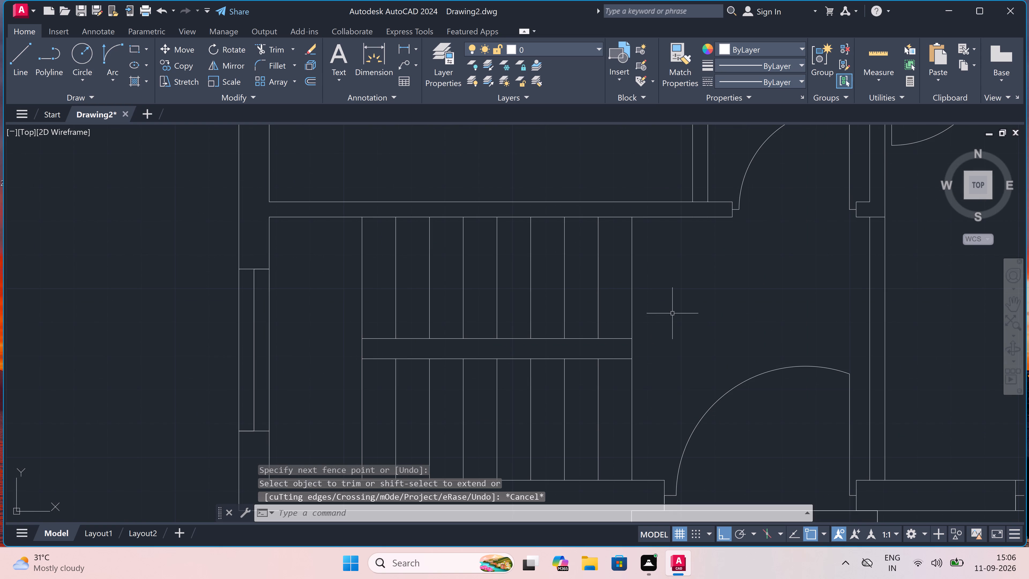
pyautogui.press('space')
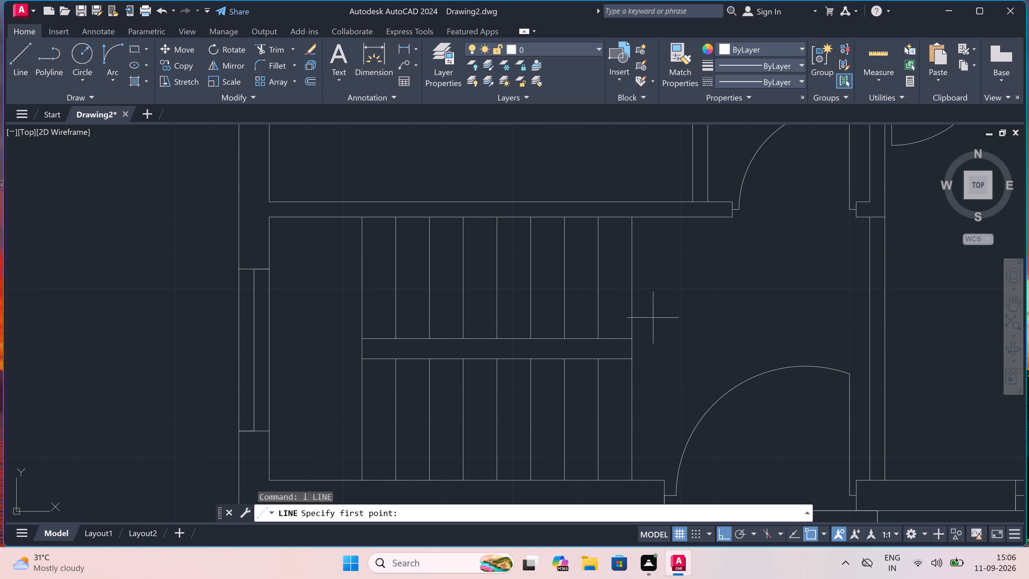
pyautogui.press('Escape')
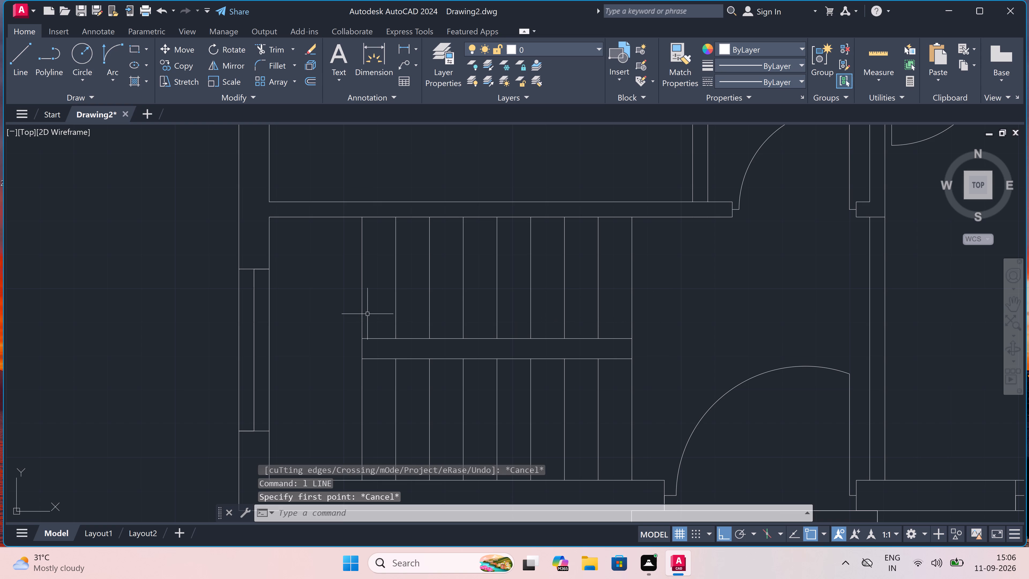
# Draw a line from the stair divider's west midpoint to the west wall and back, continuing diagonally to the landing's northwest corner.
pyautogui.write('l')
pyautogui.press('space')
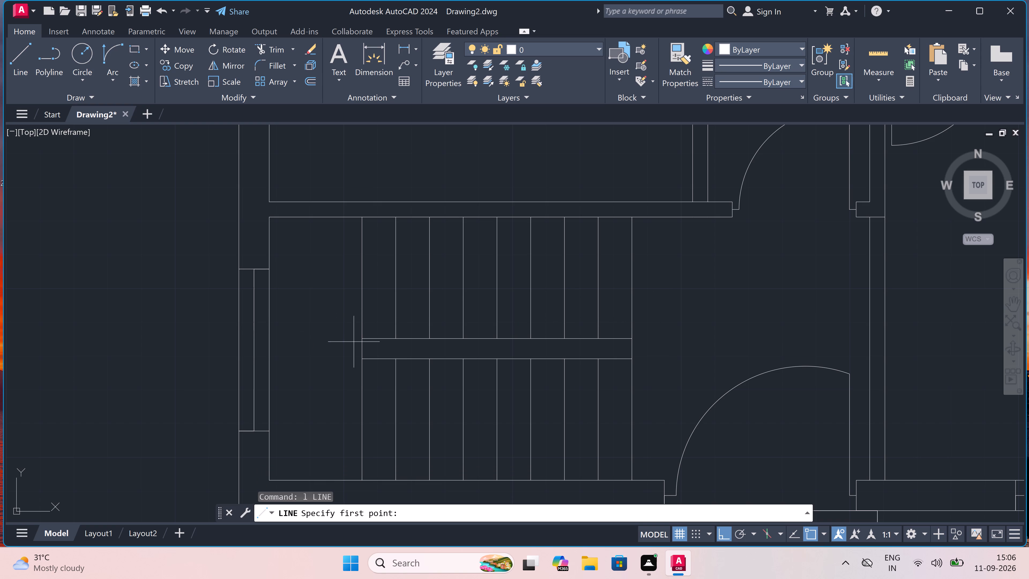
pyautogui.moveTo(362, 347); pyautogui.dragTo(359, 347)
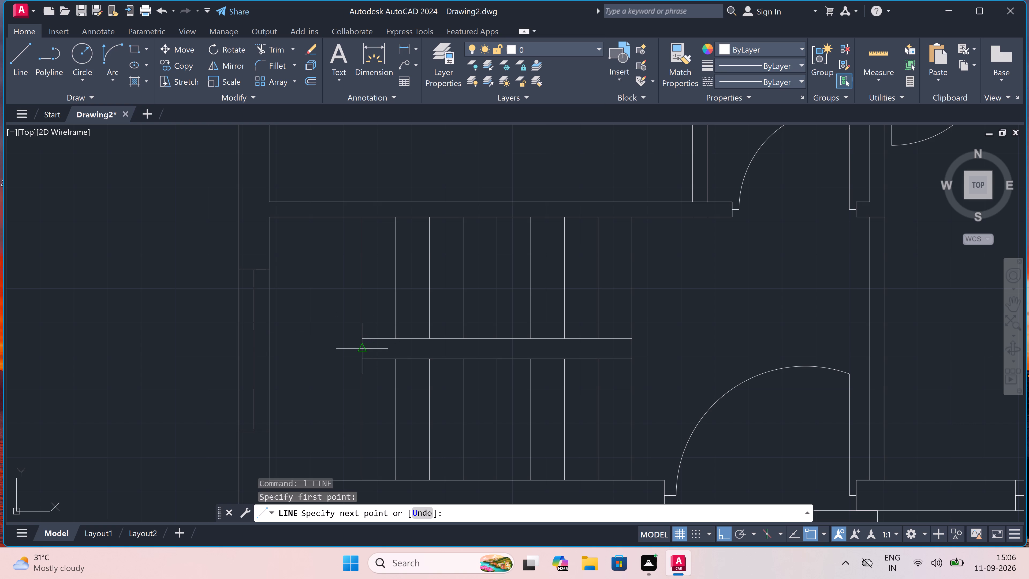
pyautogui.click(269, 350)
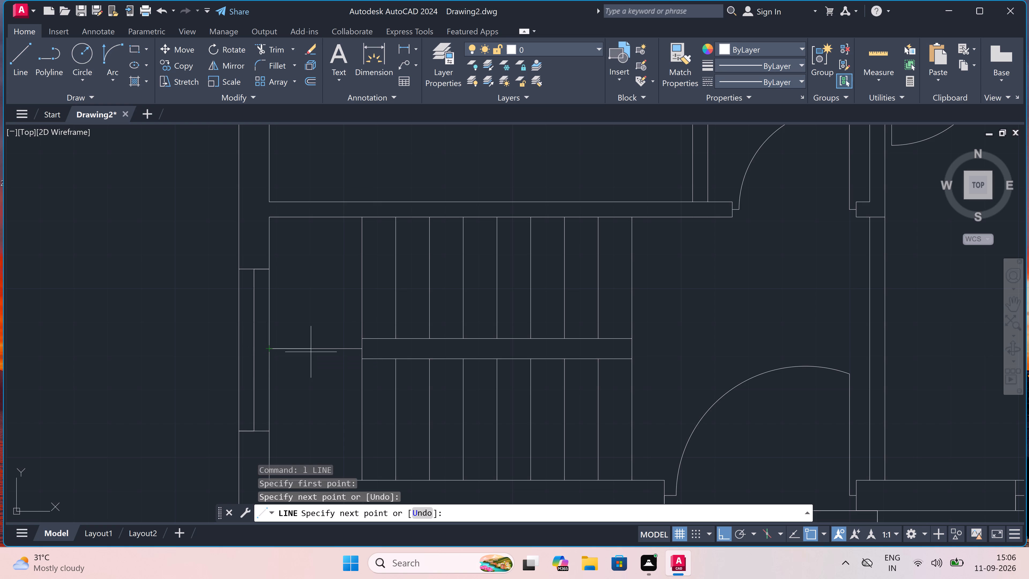
pyautogui.click(363, 348)
pyautogui.press('F8')
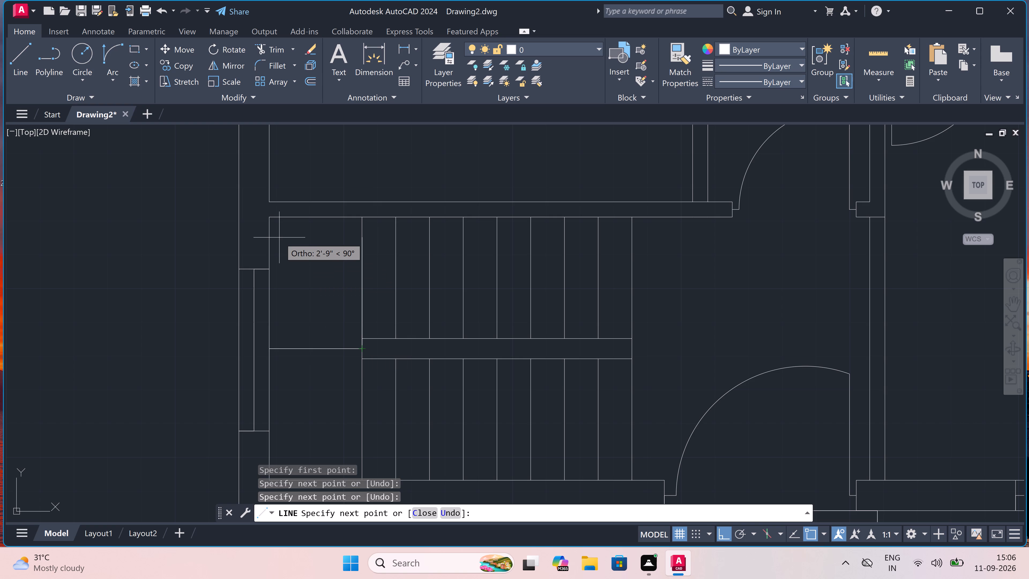
pyautogui.click(271, 219)
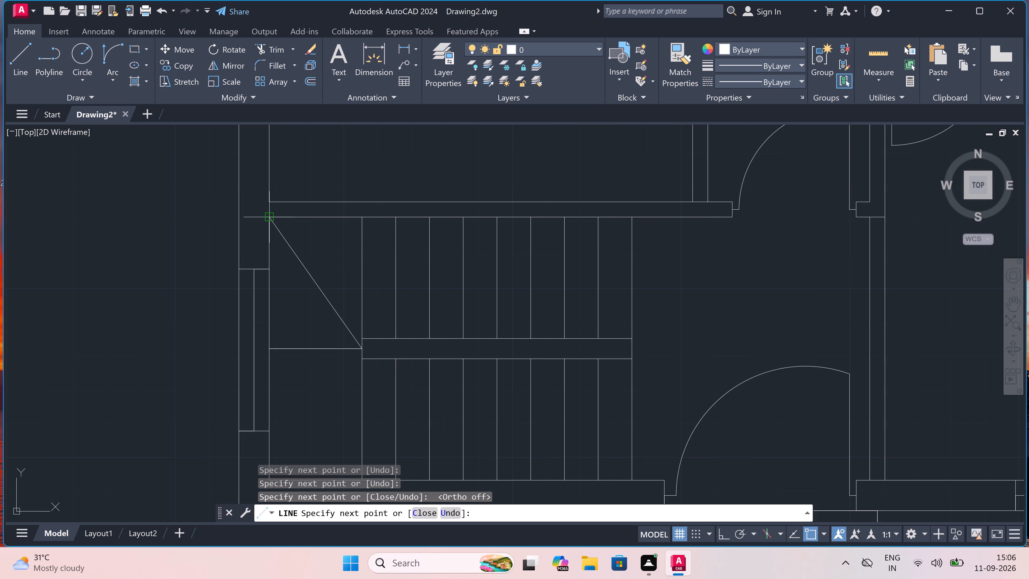
pyautogui.press('Escape')
pyautogui.press('Escape')
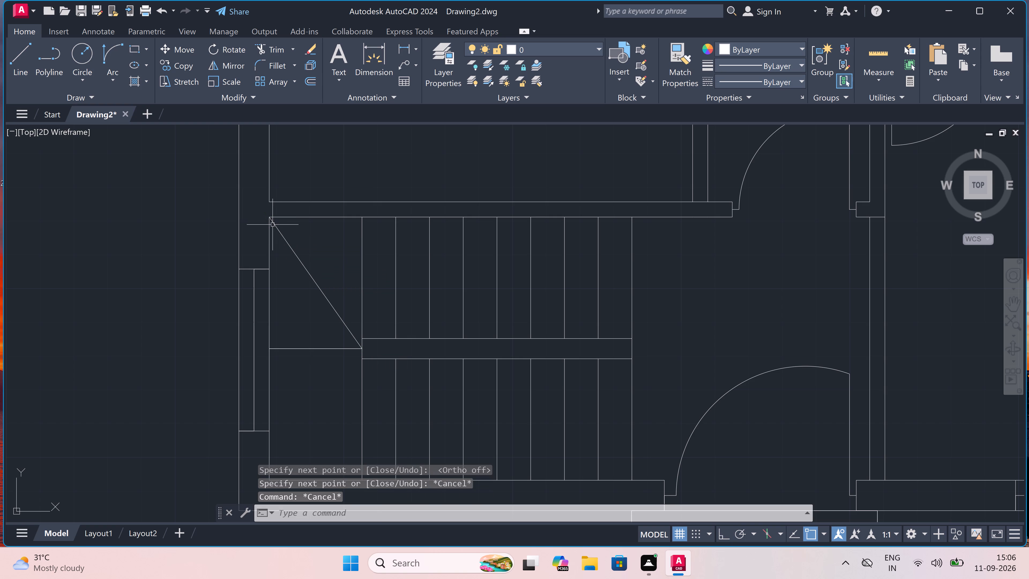
# Draw a diagonal line from the same divider midpoint to the stair landing's southwest corner.
pyautogui.press('space')
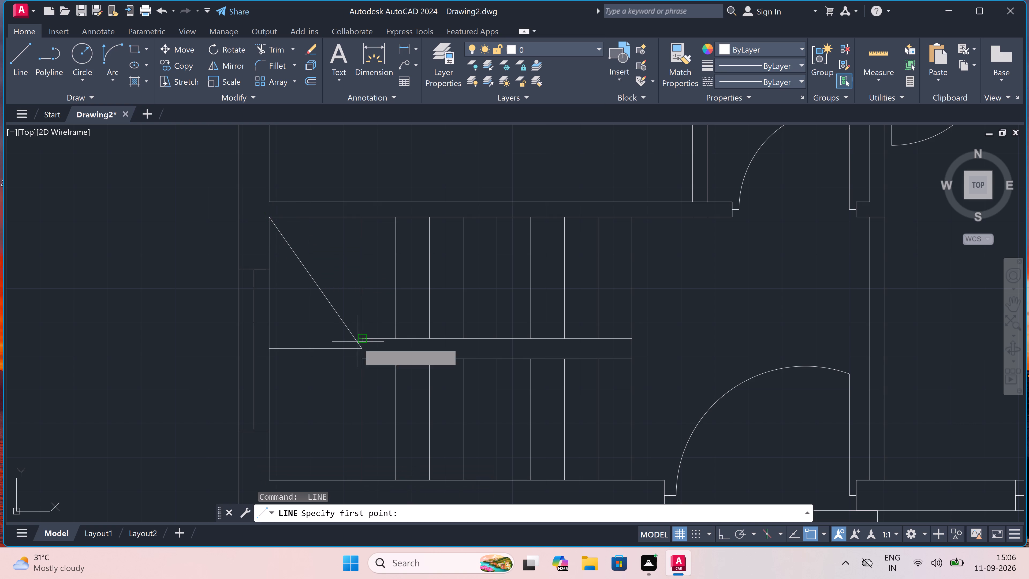
pyautogui.moveTo(361, 351); pyautogui.dragTo(359, 367)
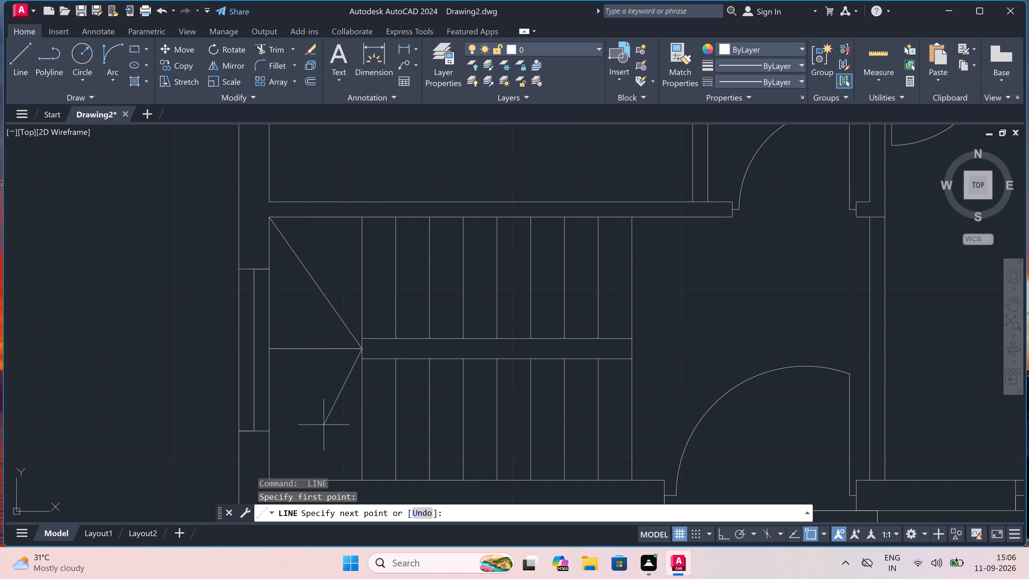
pyautogui.scroll(-3, 297, 439)
pyautogui.scroll(3, 283, 448)
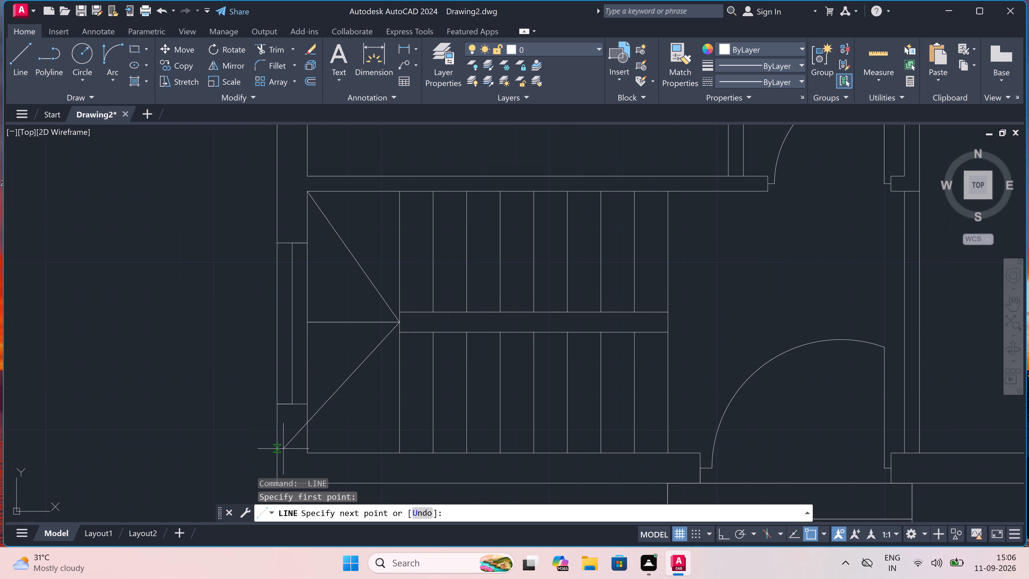
pyautogui.click(309, 452)
pyautogui.press('Escape')
pyautogui.scroll(-4, 268, 399)
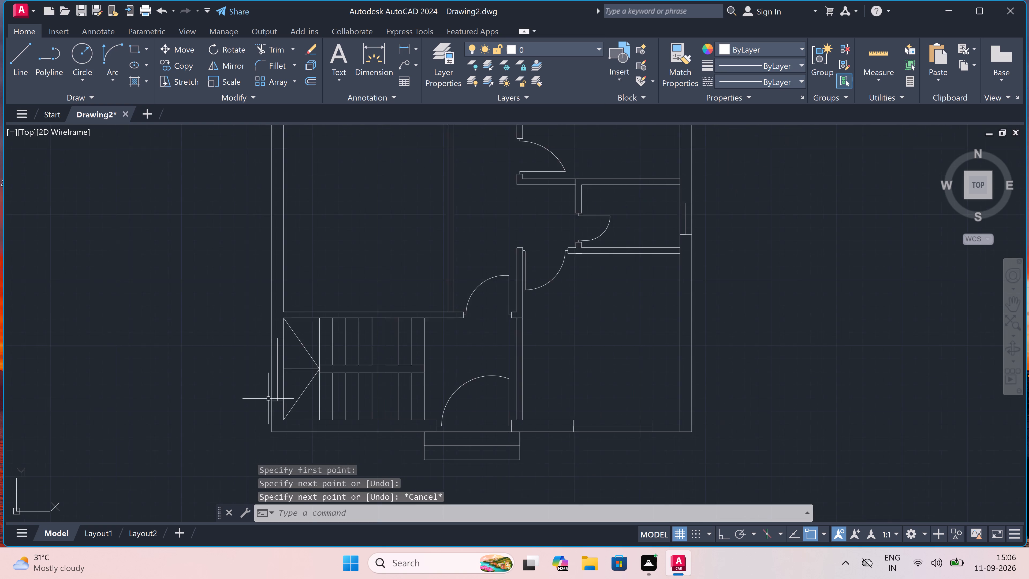
# Offset the upper face line of the wall north of the stair 10'3" northward into the large west room.
pyautogui.scroll(-1, 261, 388)
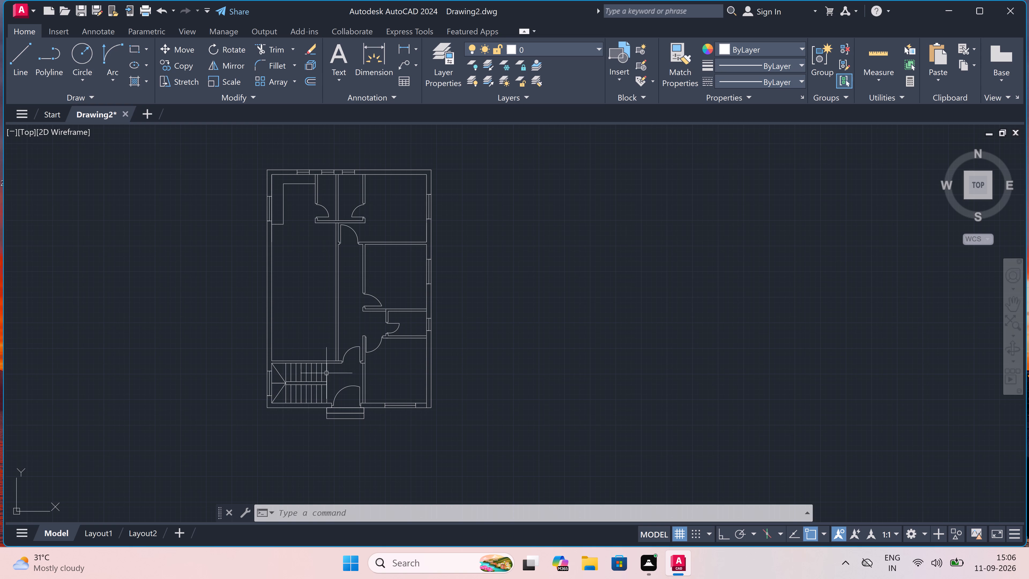
pyautogui.scroll(1, 306, 333)
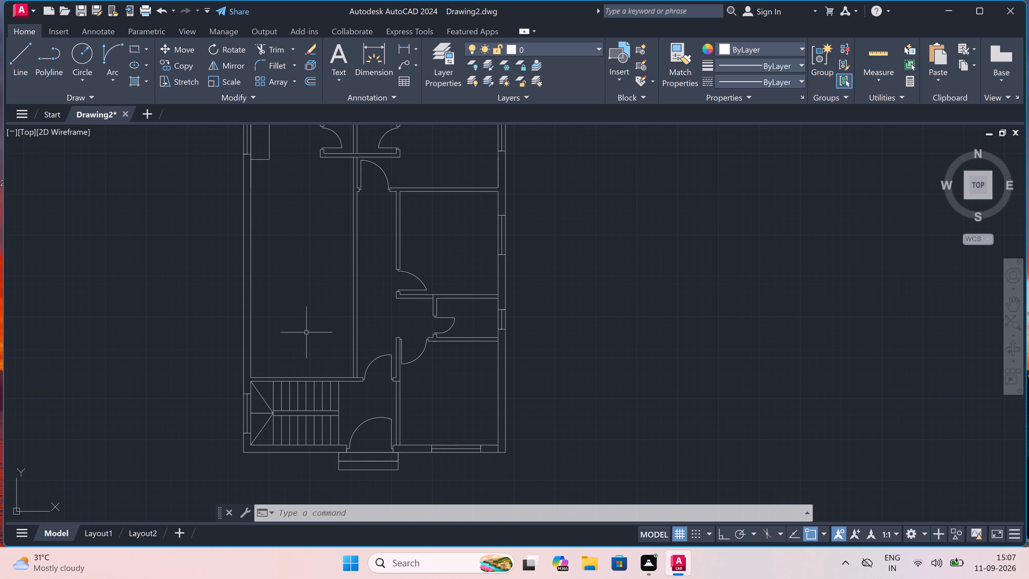
pyautogui.write('o')
pyautogui.press('space')
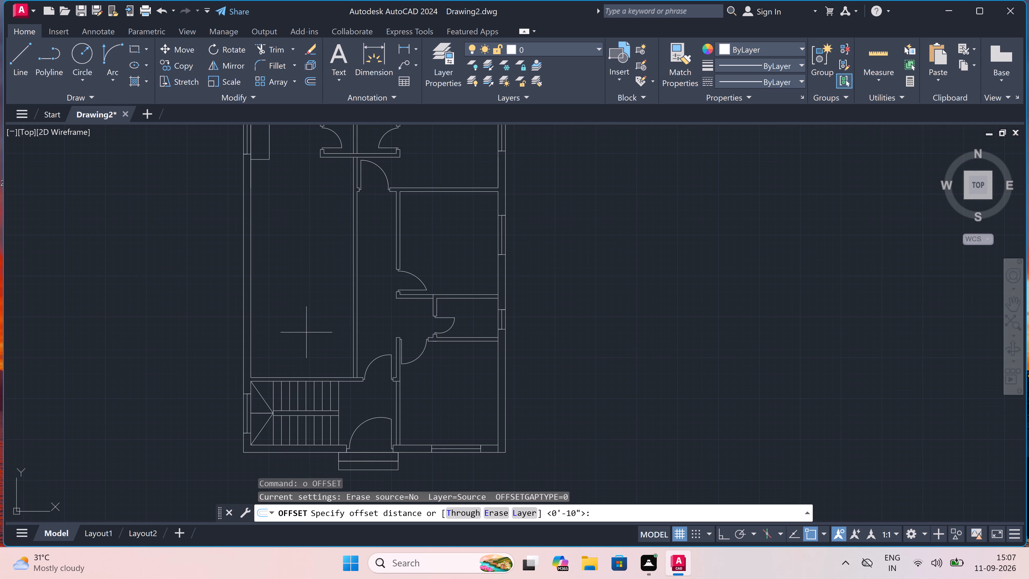
pyautogui.scroll(2, 309, 378)
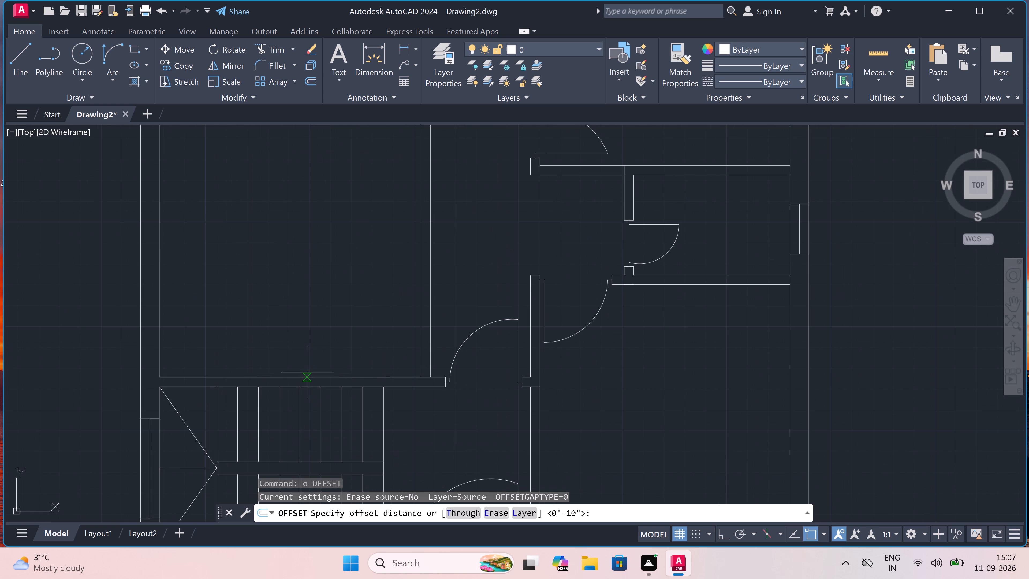
pyautogui.click(307, 376)
pyautogui.press('F8')
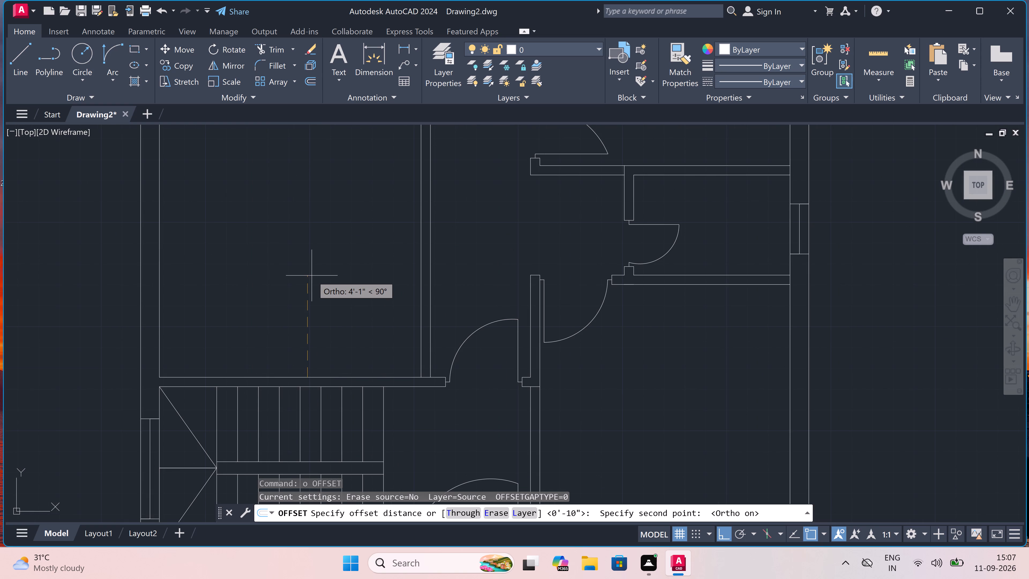
pyautogui.write("10'")
pyautogui.press('3')
pyautogui.write('"')
pyautogui.press('space')
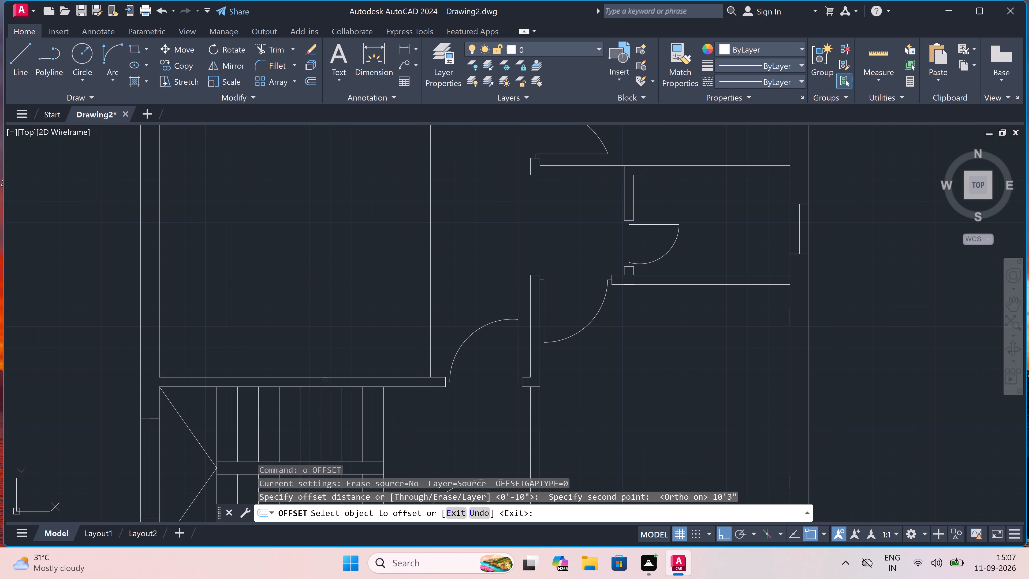
pyautogui.moveTo(324, 378); pyautogui.dragTo(324, 375)
pyautogui.click(323, 347)
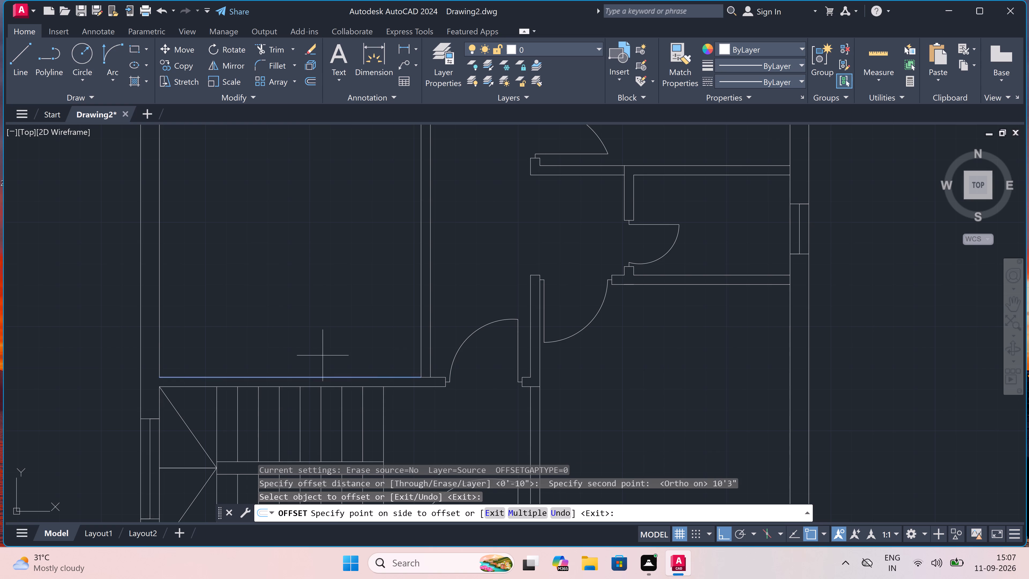
pyautogui.scroll(-4, 323, 347)
pyautogui.scroll(3, 314, 301)
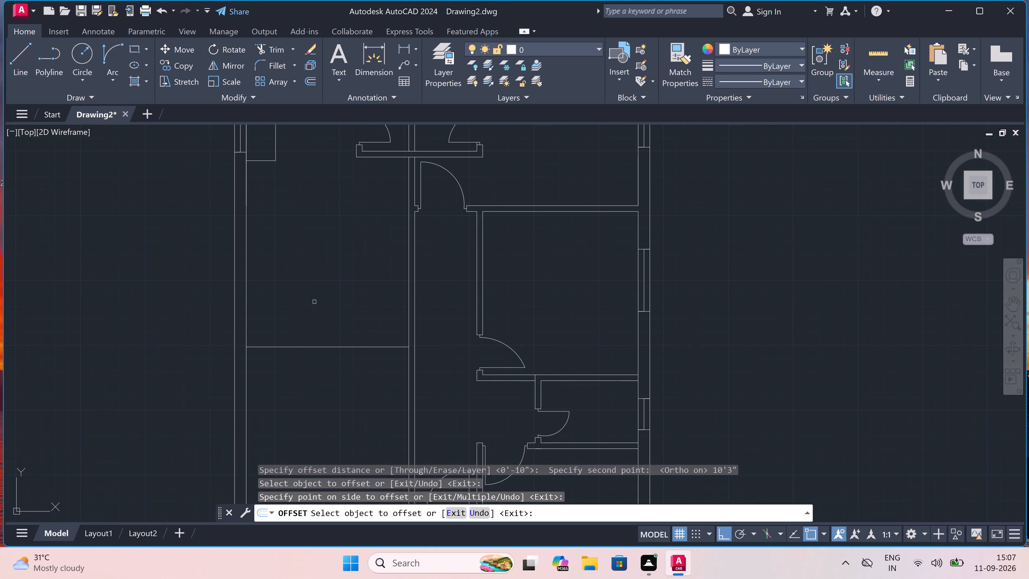
pyautogui.press('Escape')
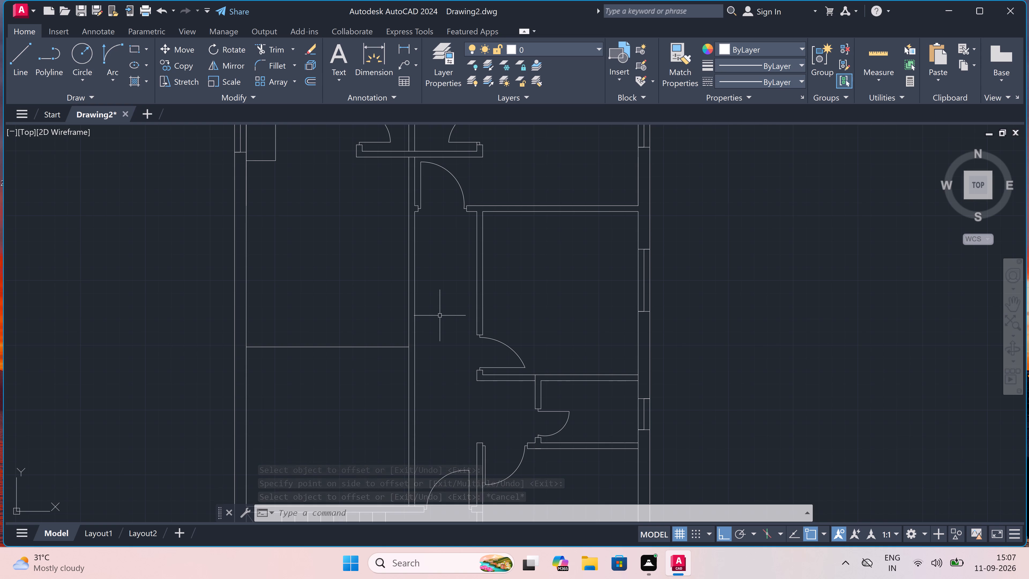
# Draw a line 4'6" north along the partition from the offset line's east end, then about 3' west into the room.
pyautogui.press('l')
pyautogui.press('space')
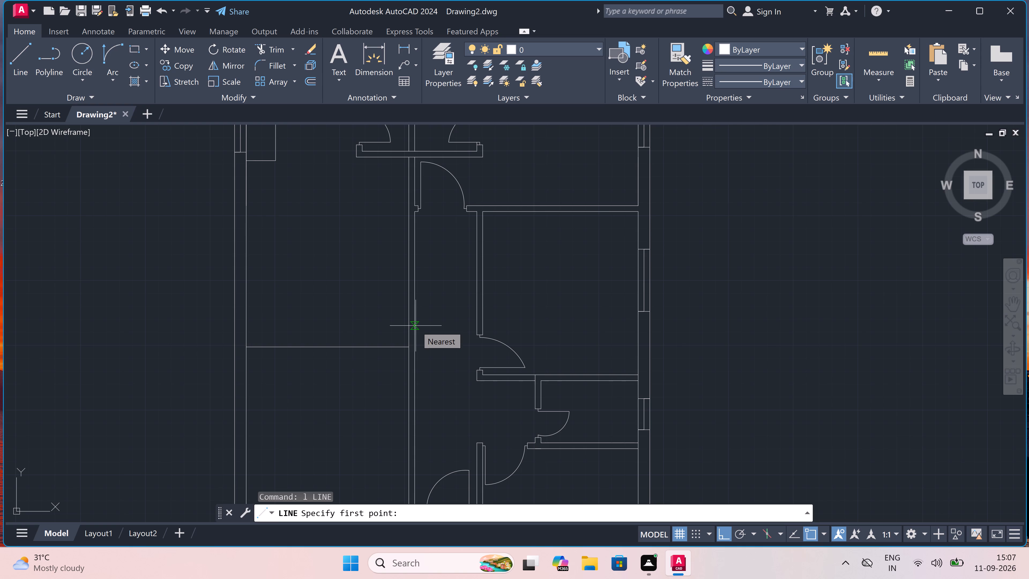
pyautogui.scroll(2, 415, 326)
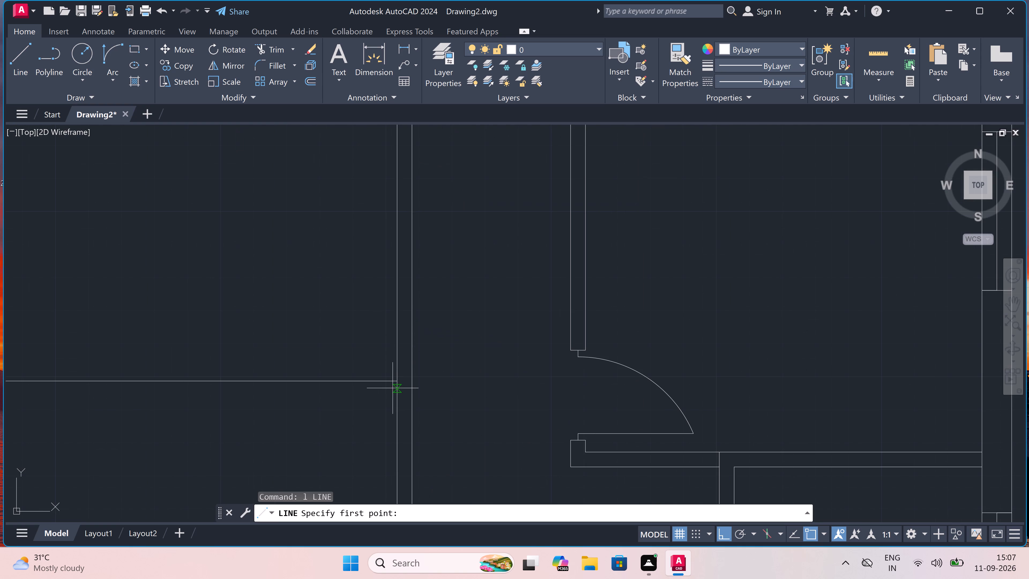
pyautogui.click(397, 378)
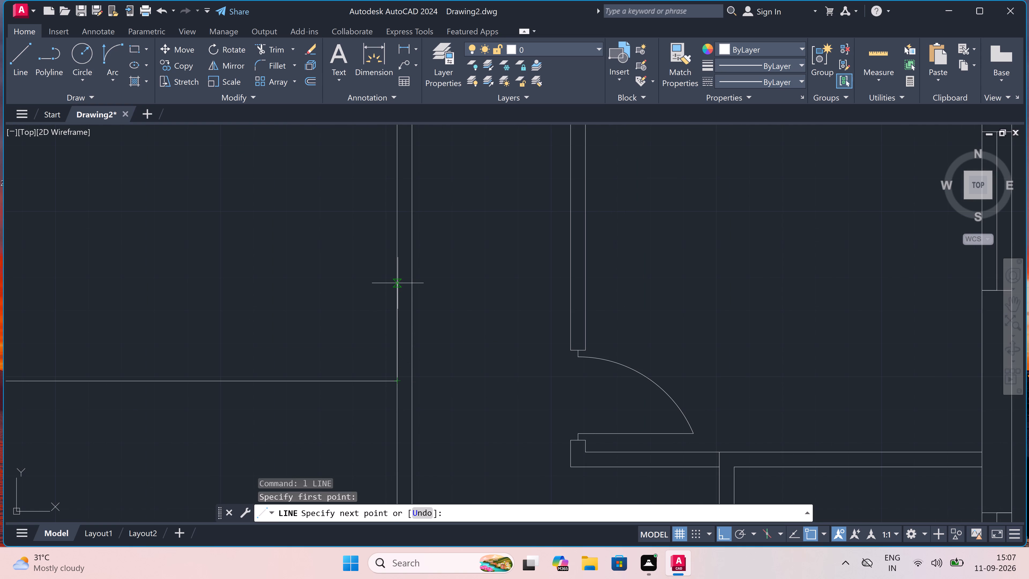
pyautogui.write('4;')
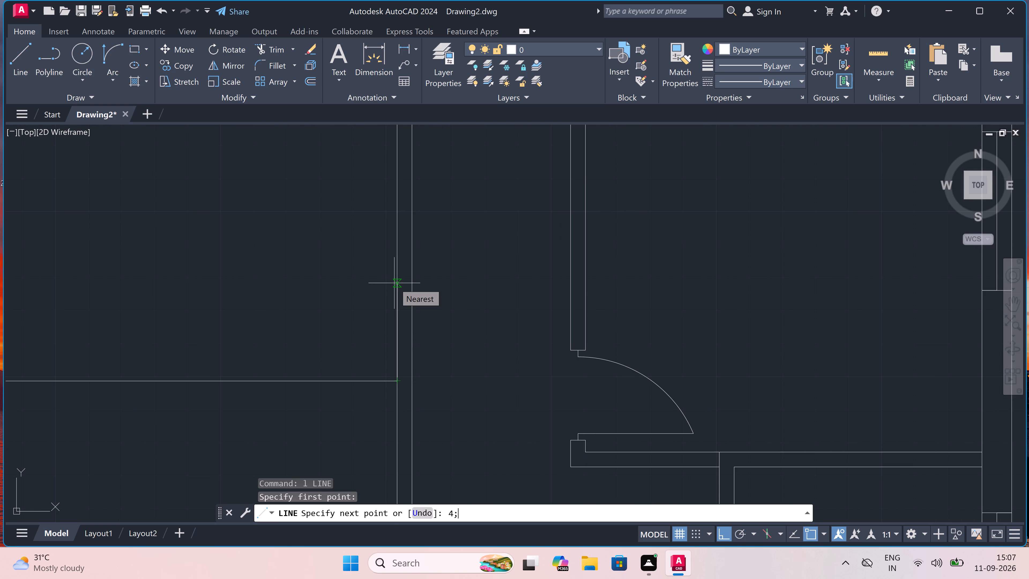
pyautogui.press('6')
pyautogui.hotkey('shift', '"')
pyautogui.press('BackSpace')
pyautogui.press('BackSpace')
pyautogui.press('BackSpace')
pyautogui.press("'")
pyautogui.write('6"')
pyautogui.press('space')
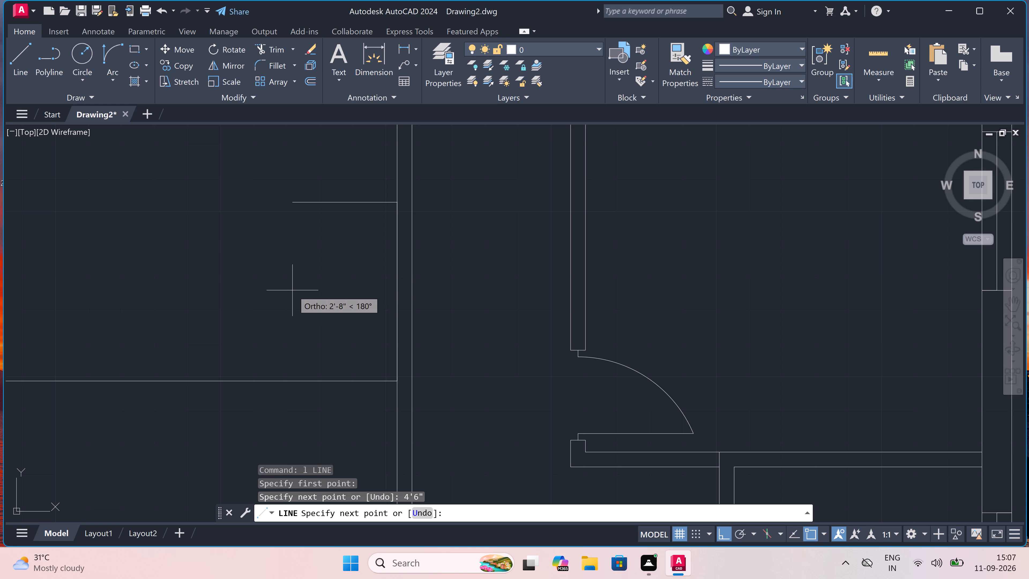
pyautogui.scroll(-4, 297, 281)
pyautogui.scroll(2, 289, 262)
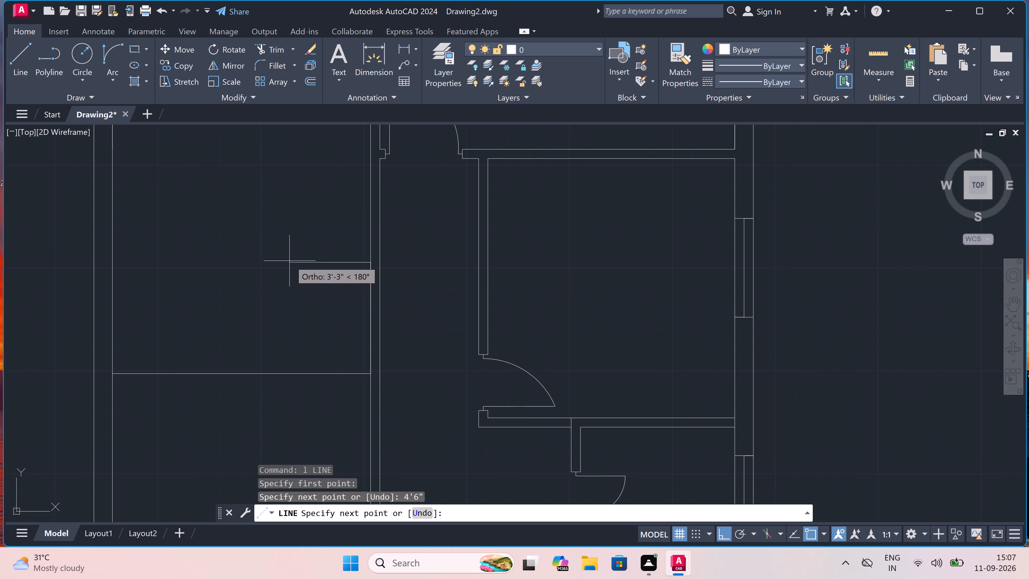
pyautogui.click(295, 262)
pyautogui.press('Escape')
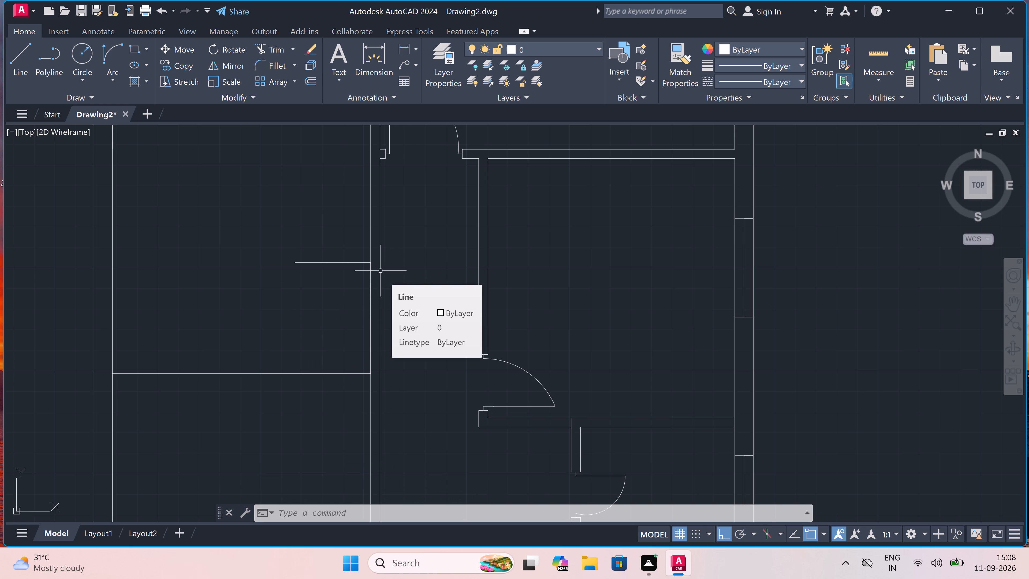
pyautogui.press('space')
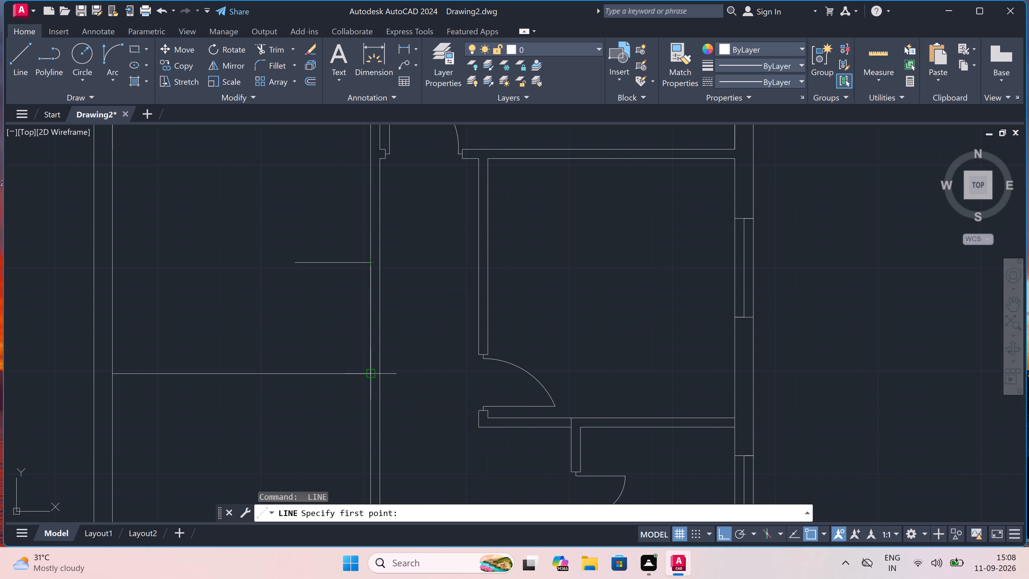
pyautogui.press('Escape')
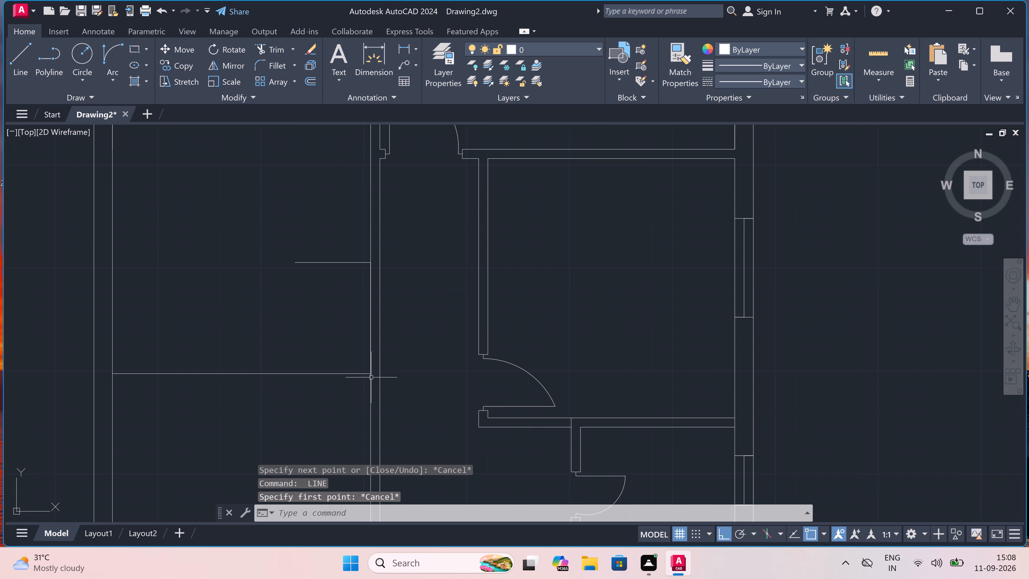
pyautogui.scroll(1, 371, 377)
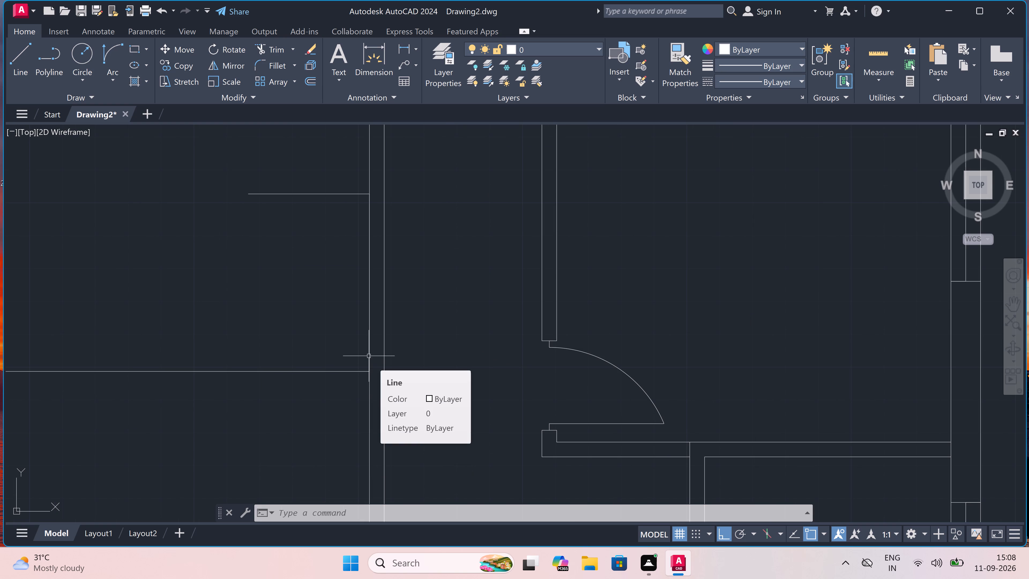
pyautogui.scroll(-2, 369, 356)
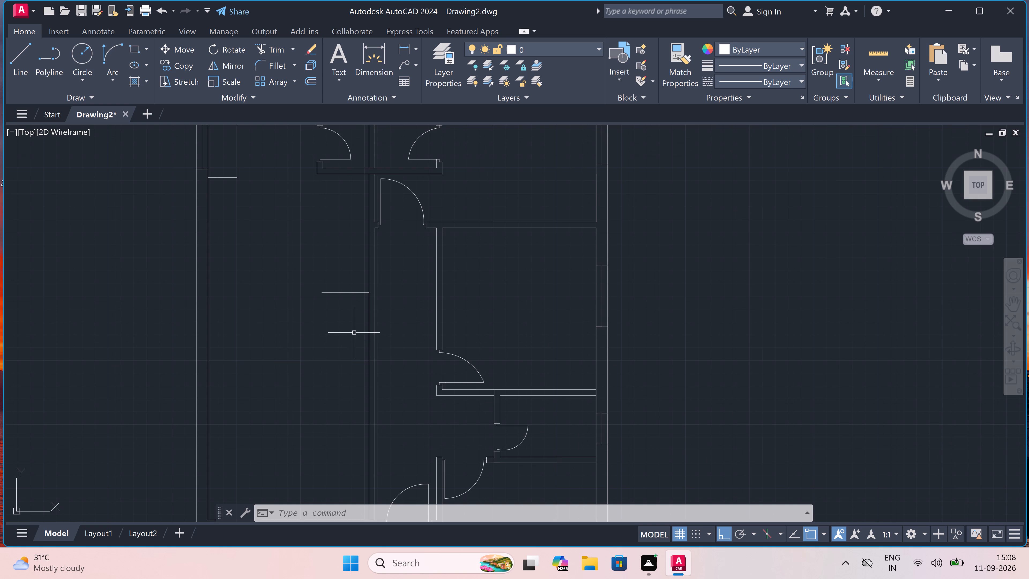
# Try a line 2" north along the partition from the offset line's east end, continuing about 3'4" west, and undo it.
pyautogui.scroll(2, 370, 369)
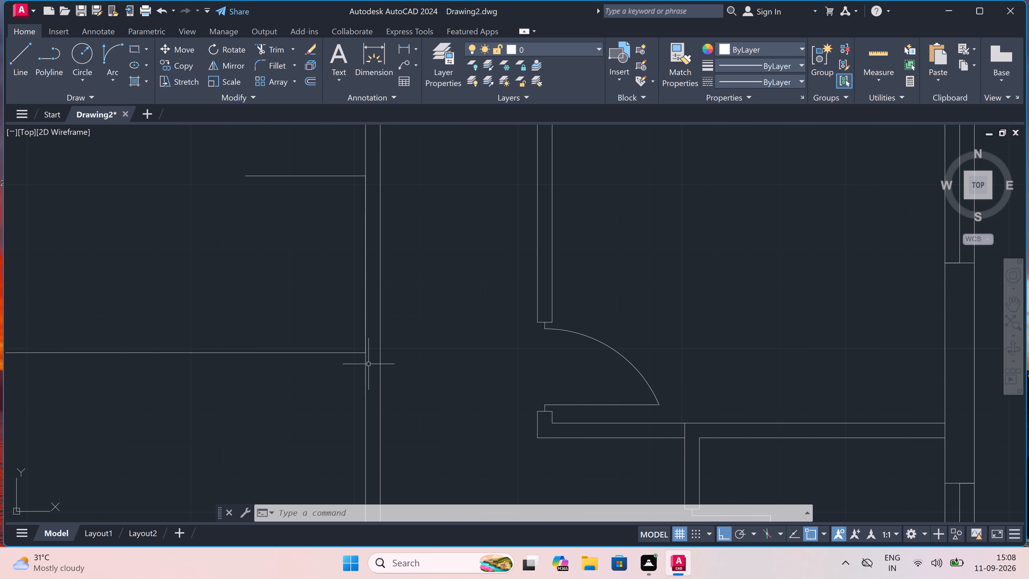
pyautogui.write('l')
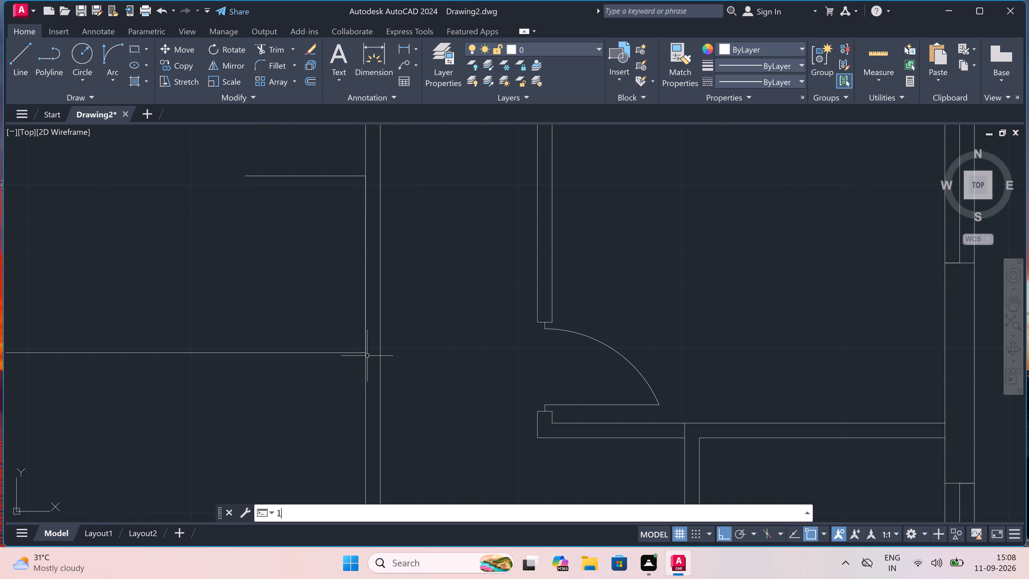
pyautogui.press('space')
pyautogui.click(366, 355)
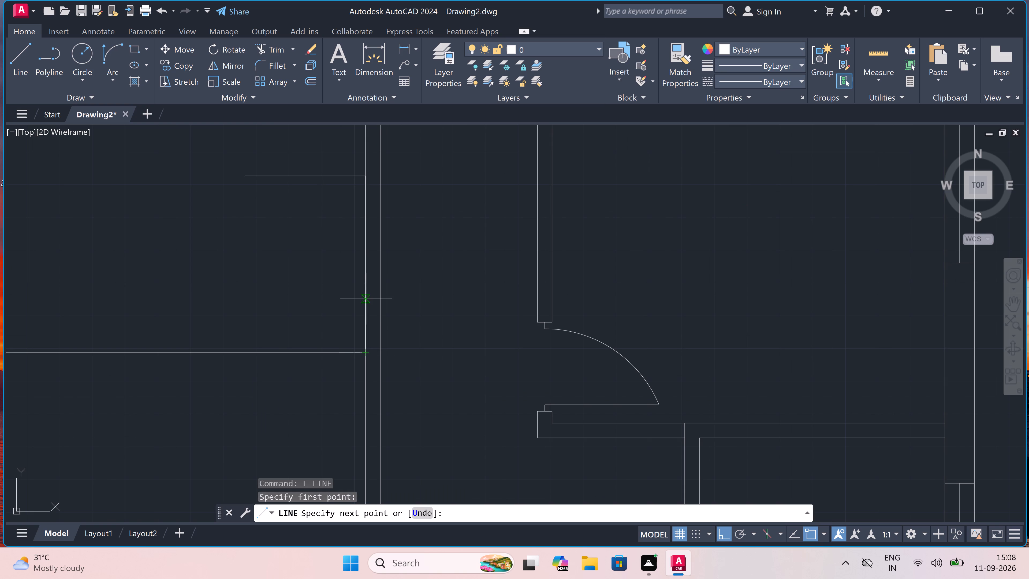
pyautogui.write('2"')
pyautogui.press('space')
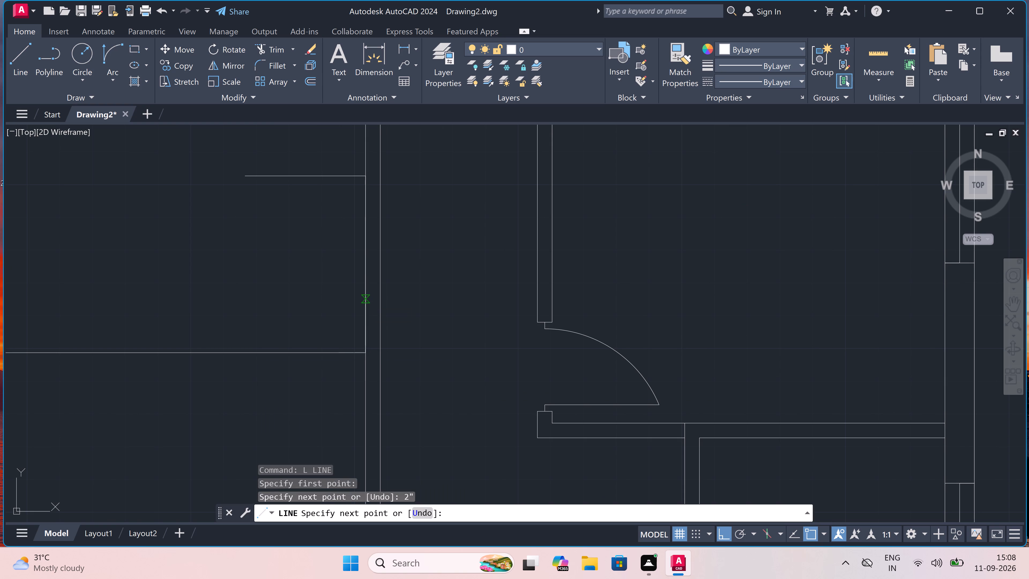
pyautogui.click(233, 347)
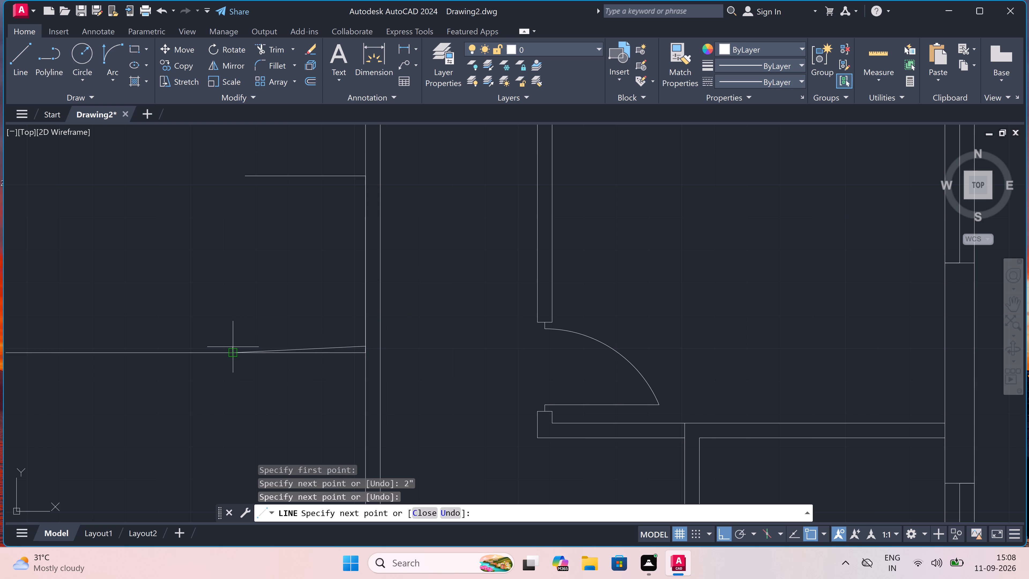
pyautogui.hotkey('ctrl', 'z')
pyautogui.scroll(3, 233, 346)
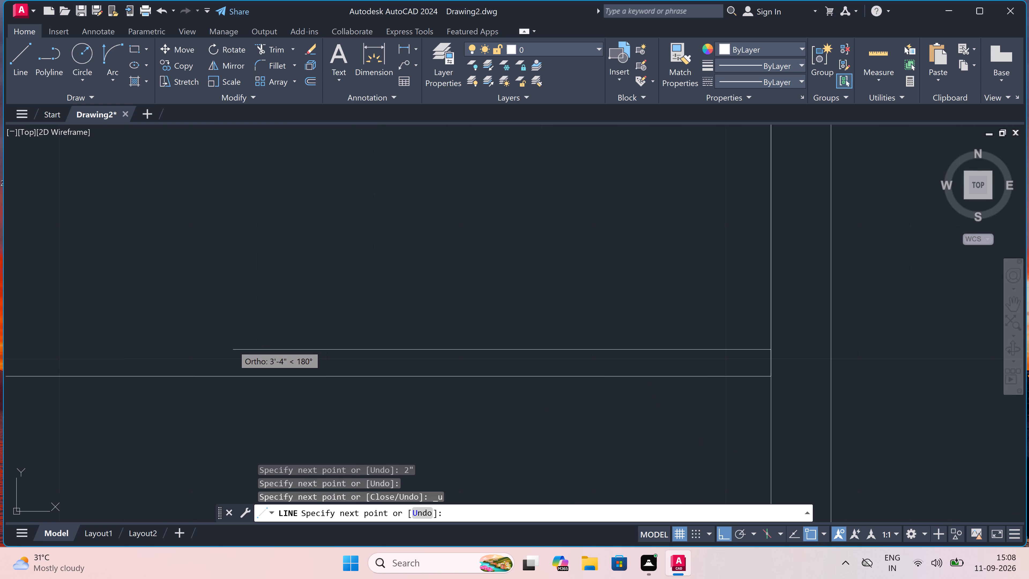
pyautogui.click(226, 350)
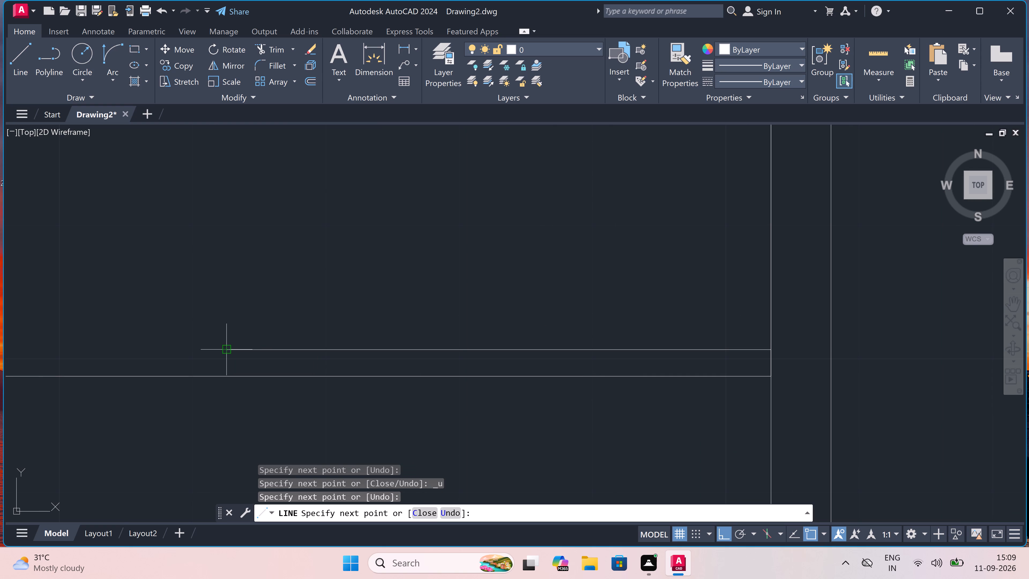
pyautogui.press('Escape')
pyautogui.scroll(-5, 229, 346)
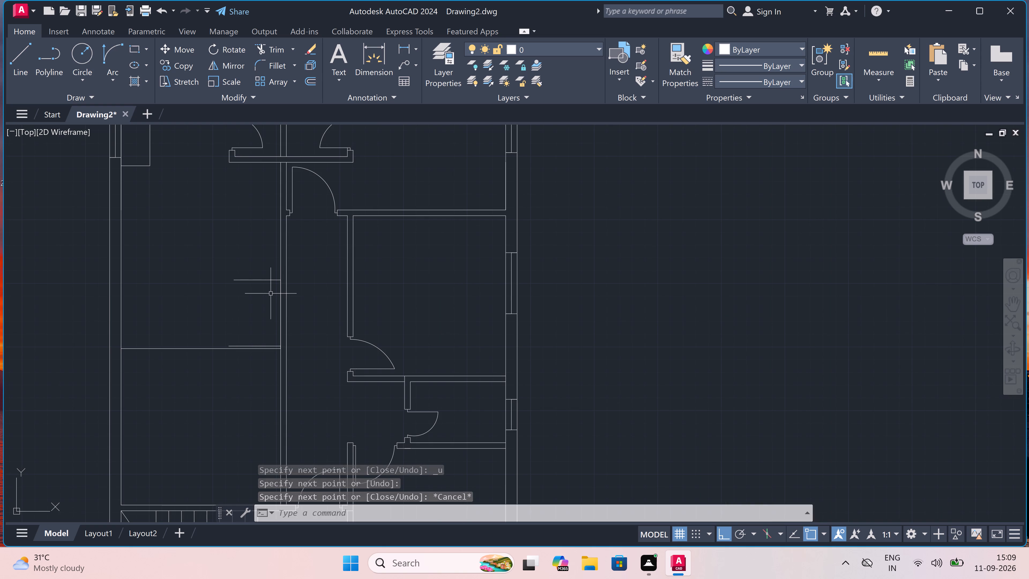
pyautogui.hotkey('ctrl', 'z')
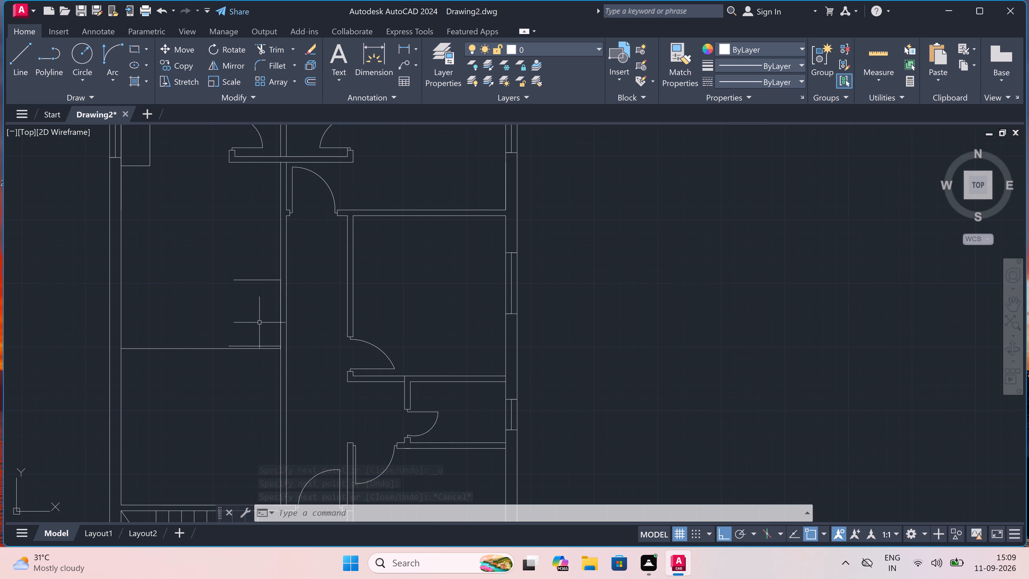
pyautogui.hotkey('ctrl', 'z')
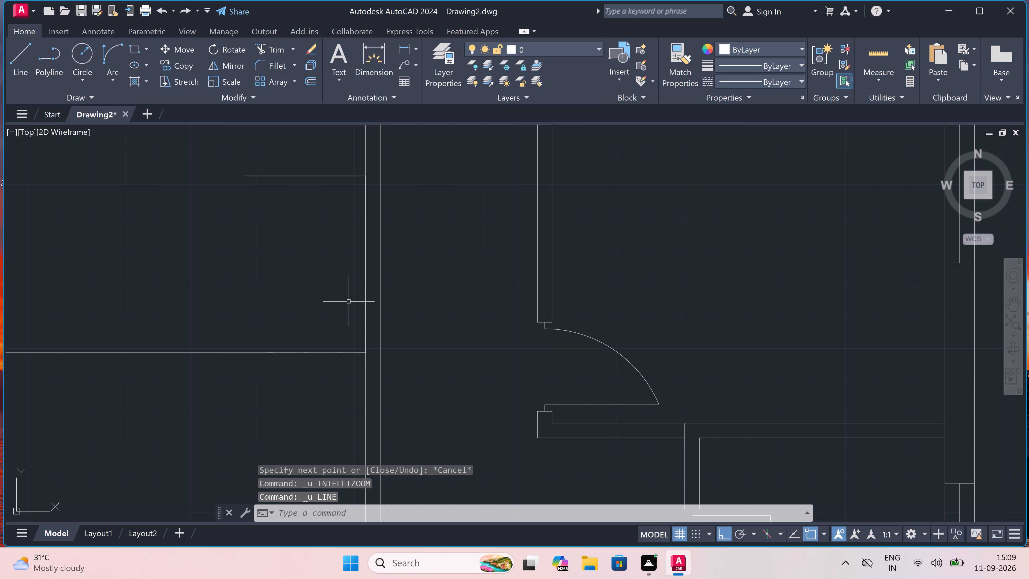
# Draw a line 3" north along the partition from the offset line's east end, then about 3'10" west into the room.
pyautogui.press('l')
pyautogui.press('space')
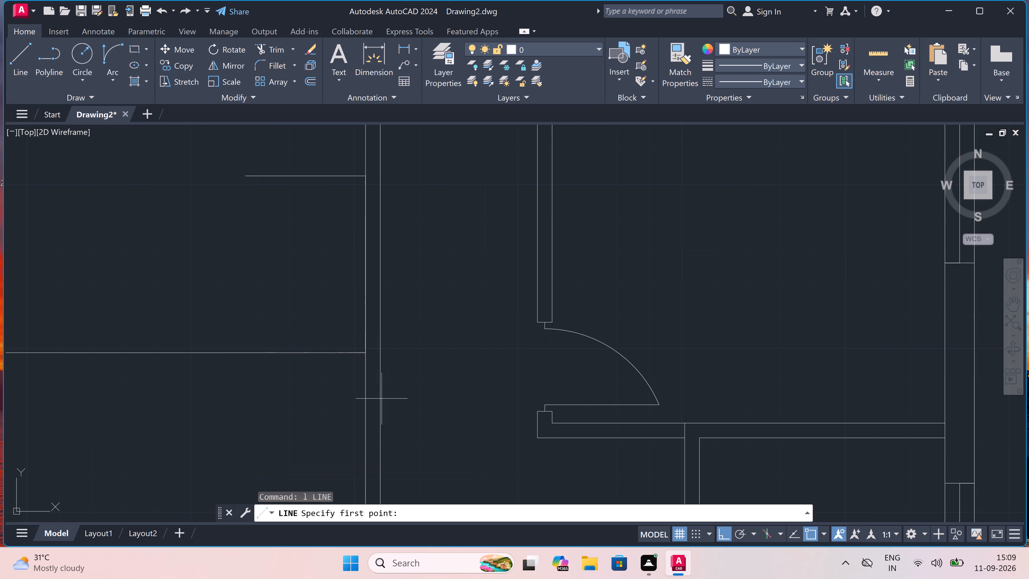
pyautogui.click(361, 349)
pyautogui.write('3"')
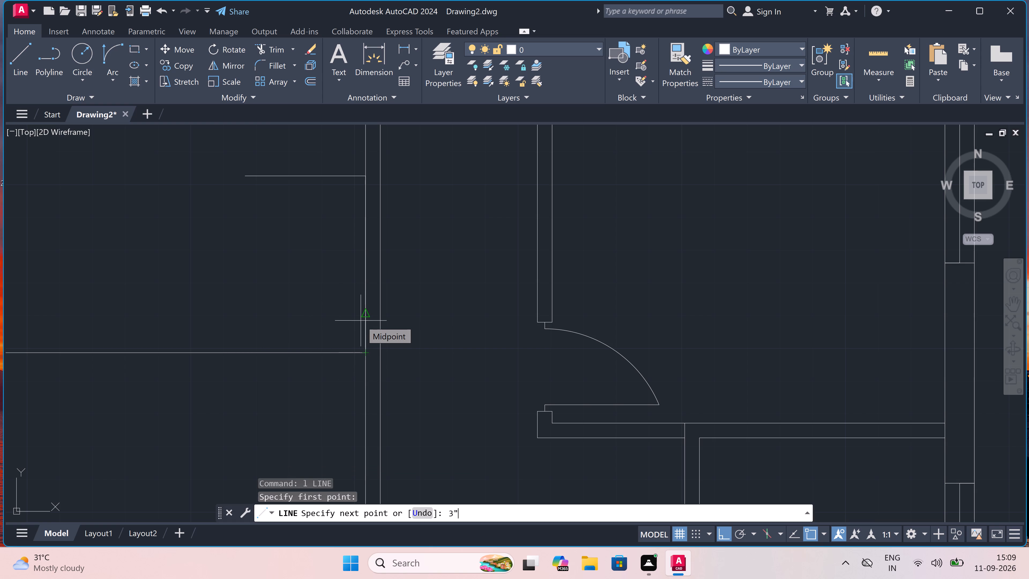
pyautogui.press('space')
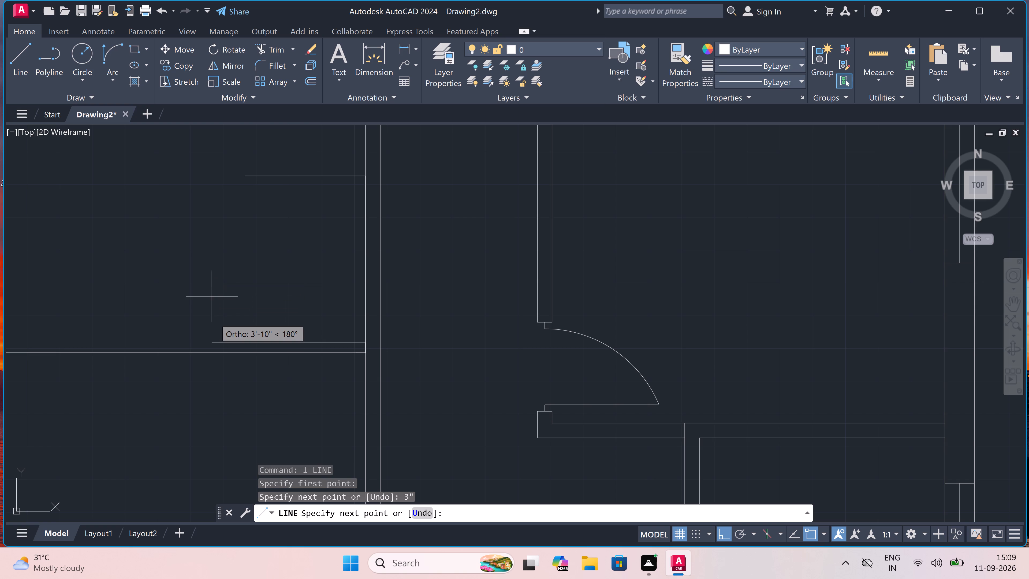
pyautogui.doubleClick(216, 343)
pyautogui.press('Escape')
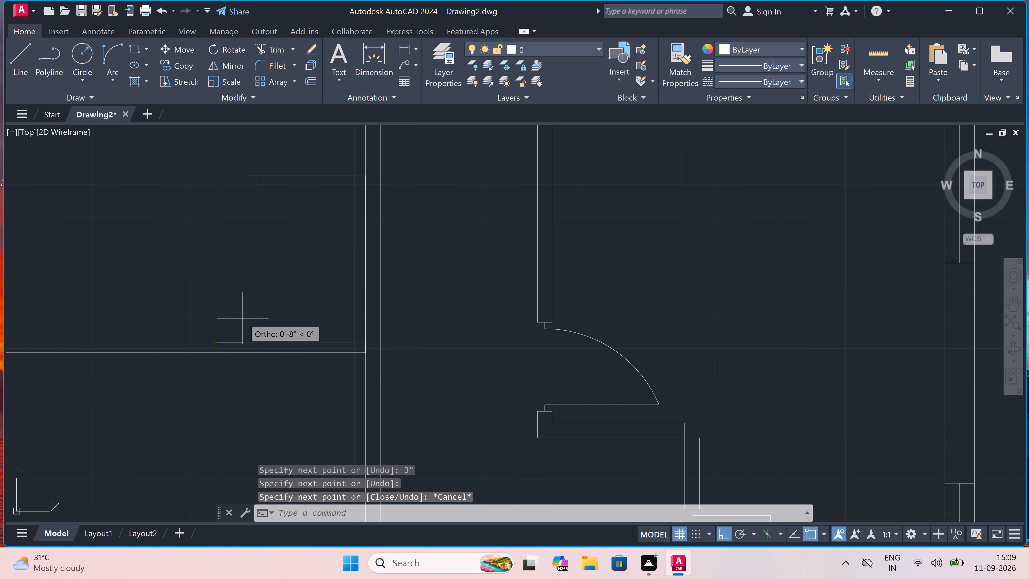
# Draw a line 3" south along the partition from the upper short line's east end, then about 3'10" west.
pyautogui.press('space')
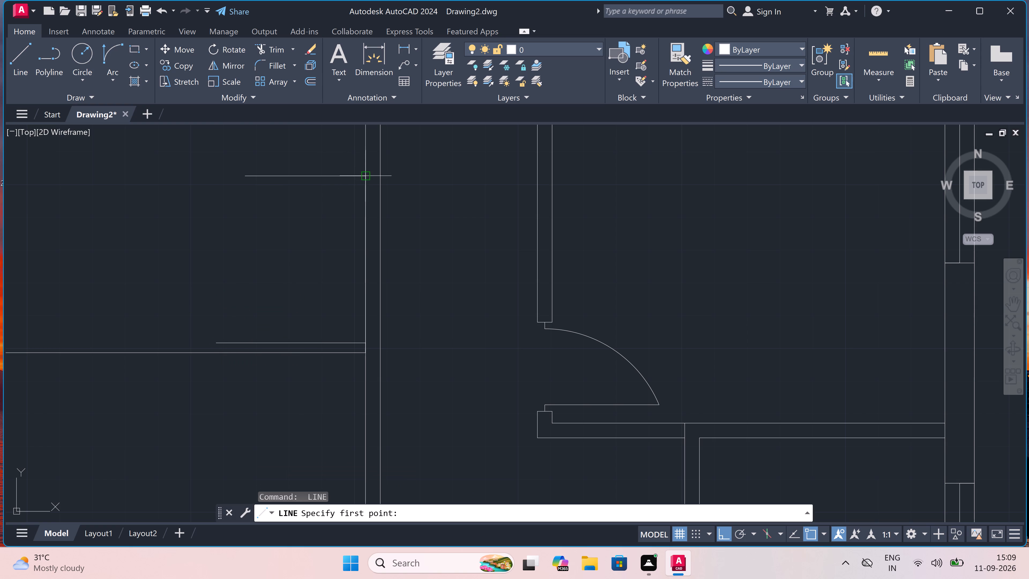
pyautogui.doubleClick(367, 178)
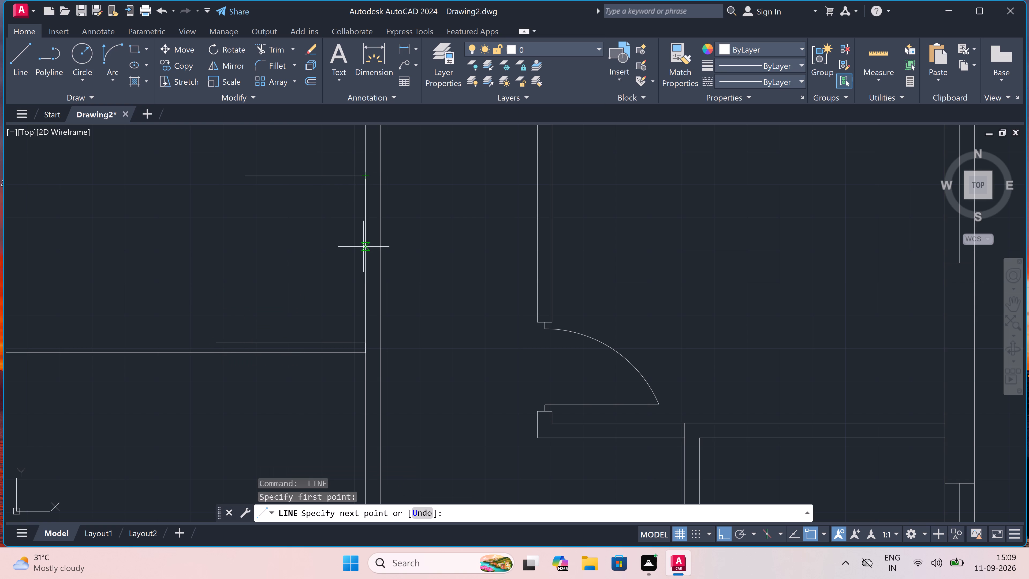
pyautogui.write('3"')
pyautogui.press('space')
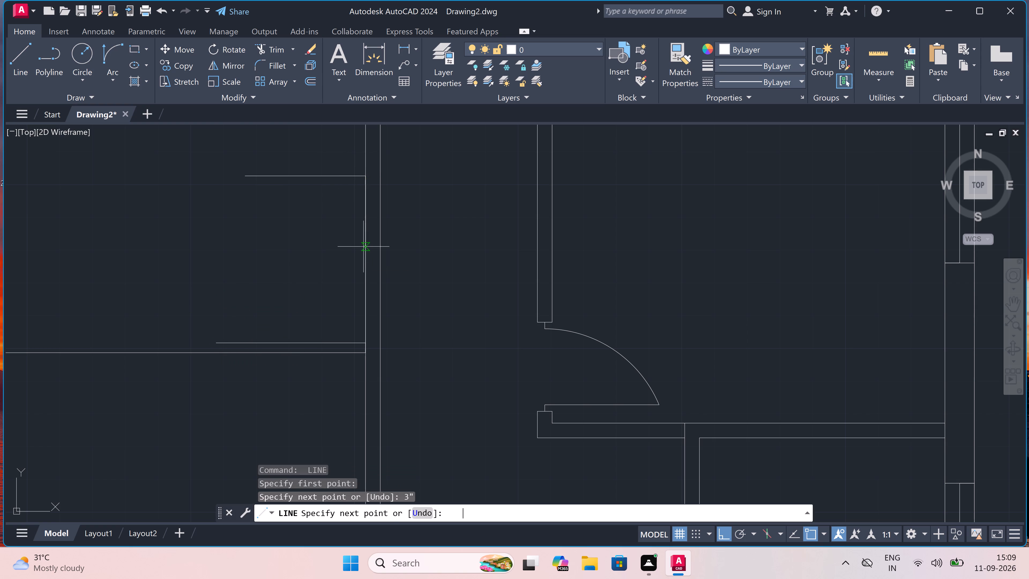
pyautogui.click(217, 181)
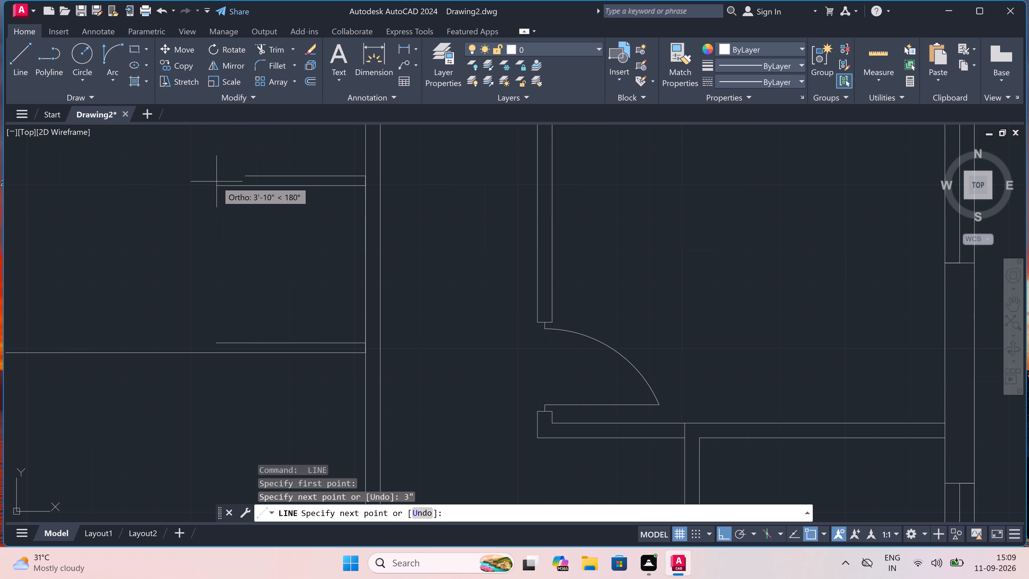
pyautogui.press('Escape')
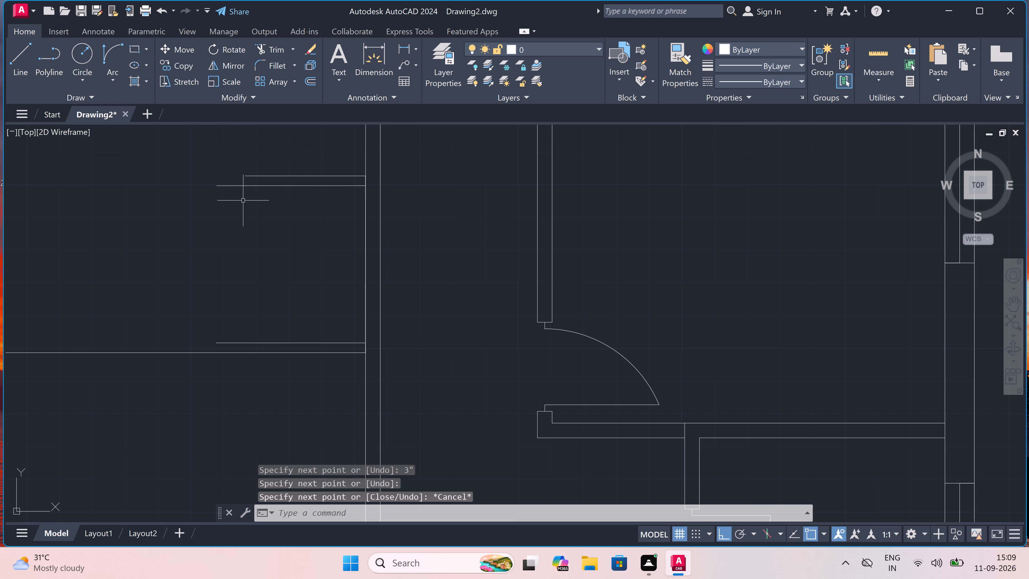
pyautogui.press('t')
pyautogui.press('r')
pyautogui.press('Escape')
# Draw two short lines across the partition's thickness, continuing each 3"-offset line east to the partition's far face.
pyautogui.press('l')
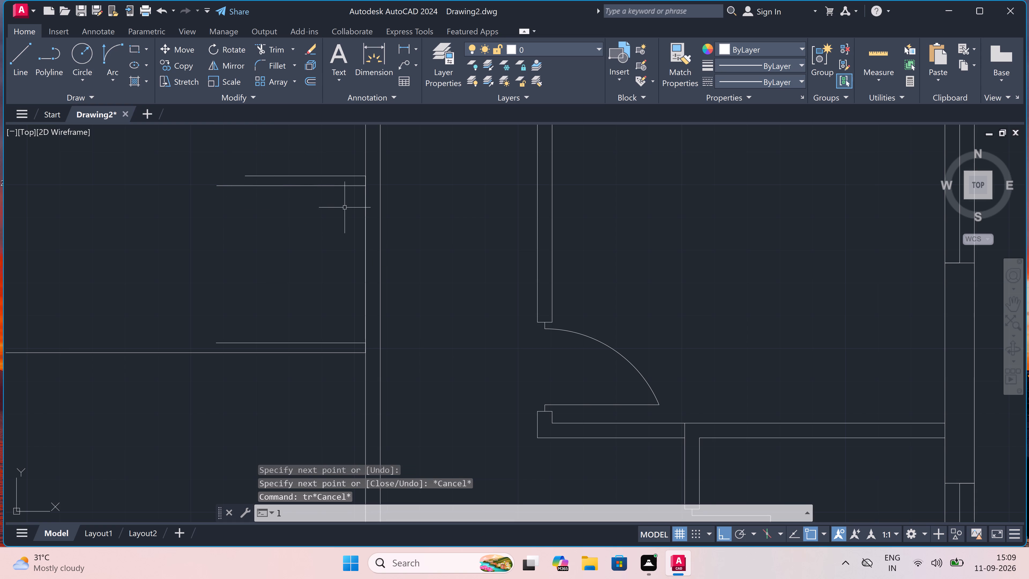
pyautogui.press('space')
pyautogui.click(366, 184)
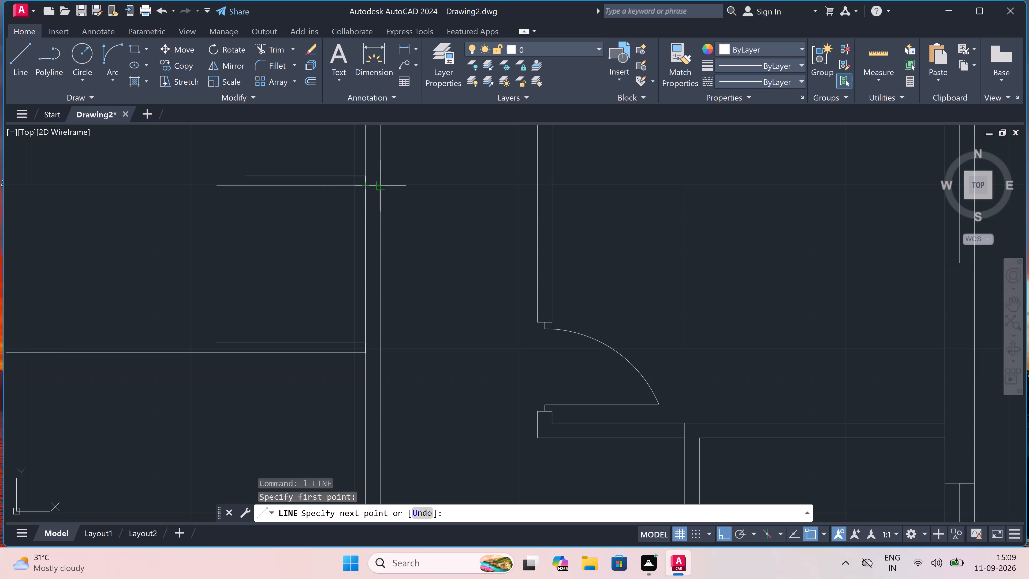
pyautogui.click(382, 186)
pyautogui.press('Escape')
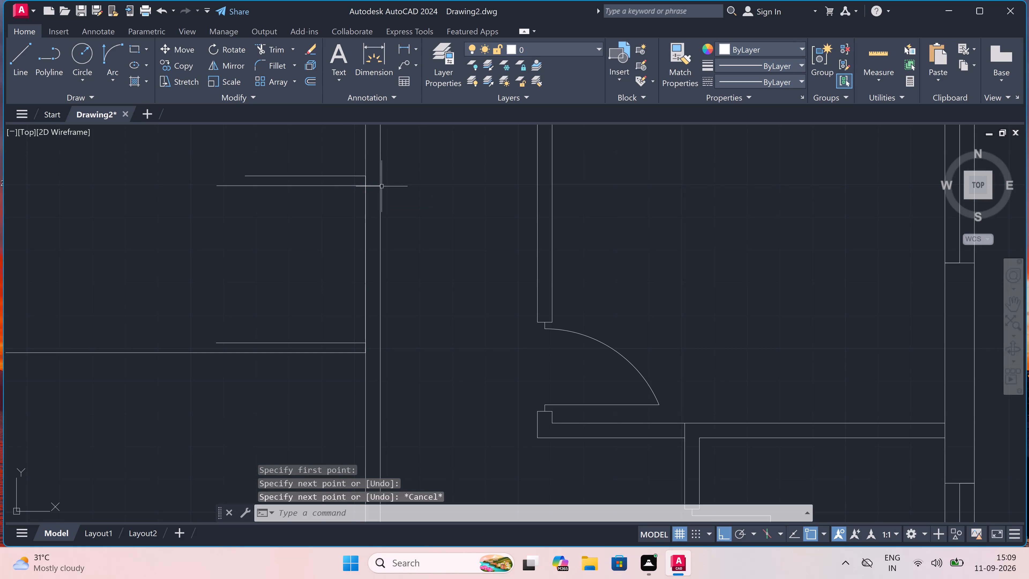
pyautogui.press('space')
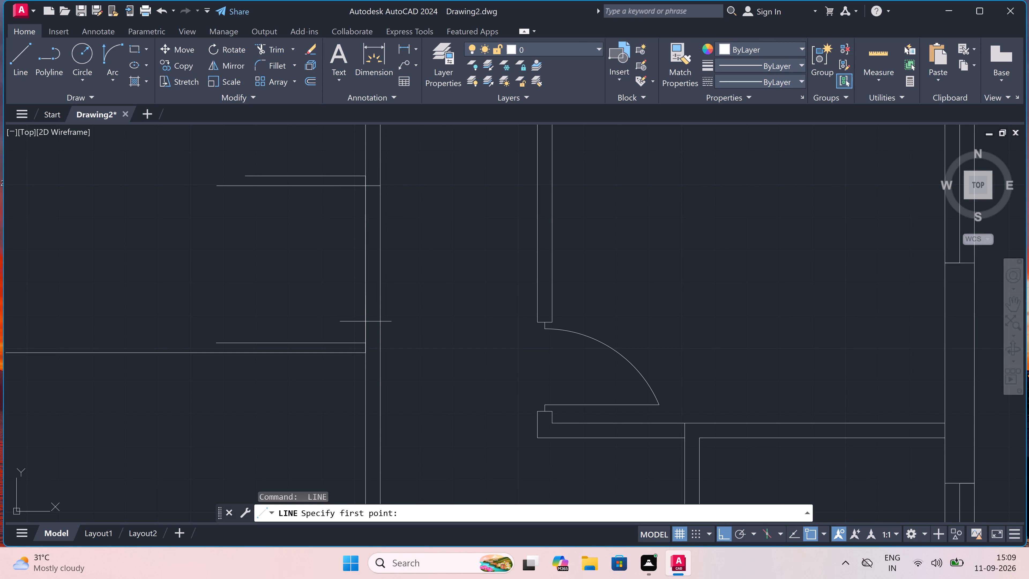
pyautogui.doubleClick(366, 343)
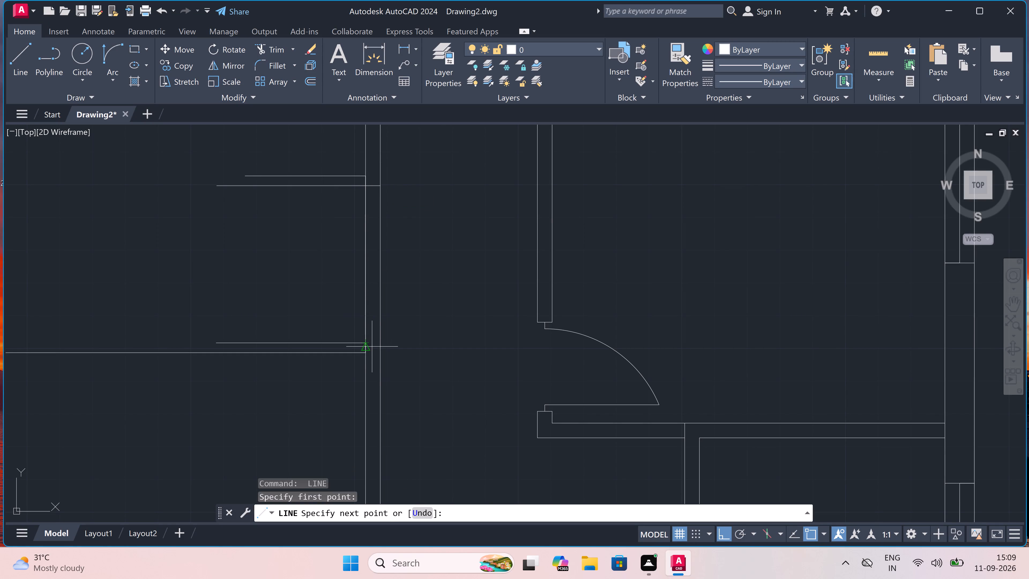
pyautogui.click(380, 341)
pyautogui.press('Escape')
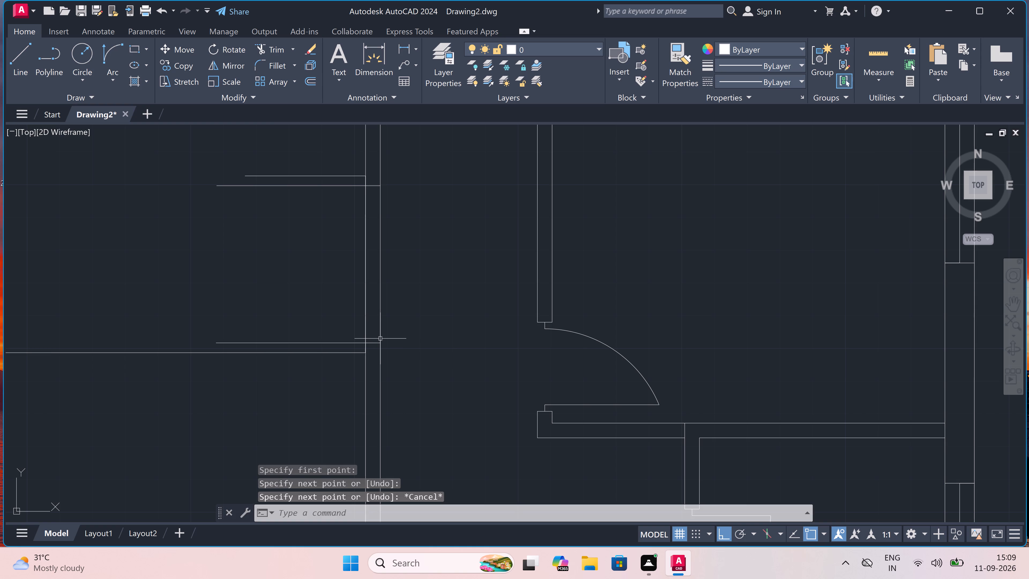
# Trim both partition face lines between the two crossing lines to cut an opening into the west room.
pyautogui.press('t')
pyautogui.press('r')
pyautogui.press('space')
pyautogui.moveTo(412, 297); pyautogui.dragTo(355, 280)
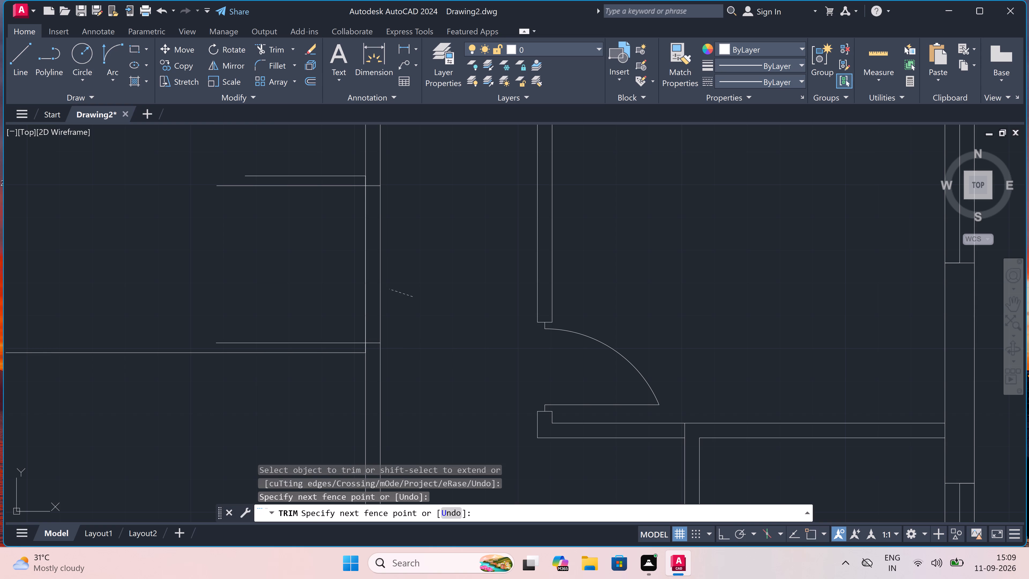
pyautogui.click(267, 241)
pyautogui.press('Escape')
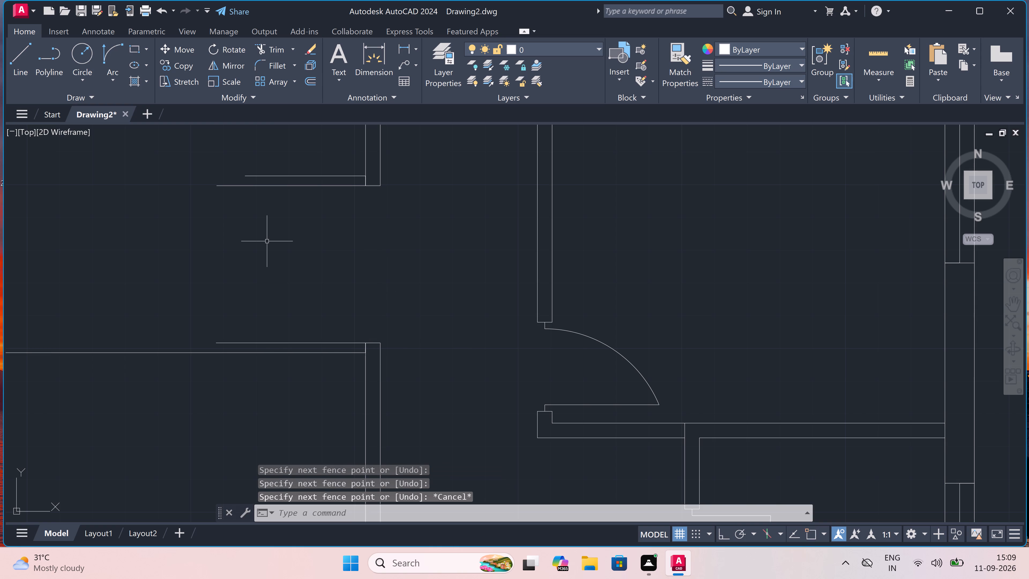
# Draw a vertical line along the opening's west side, joining the lower jamb corner to the upper jamb corner.
pyautogui.write('l')
pyautogui.press('space')
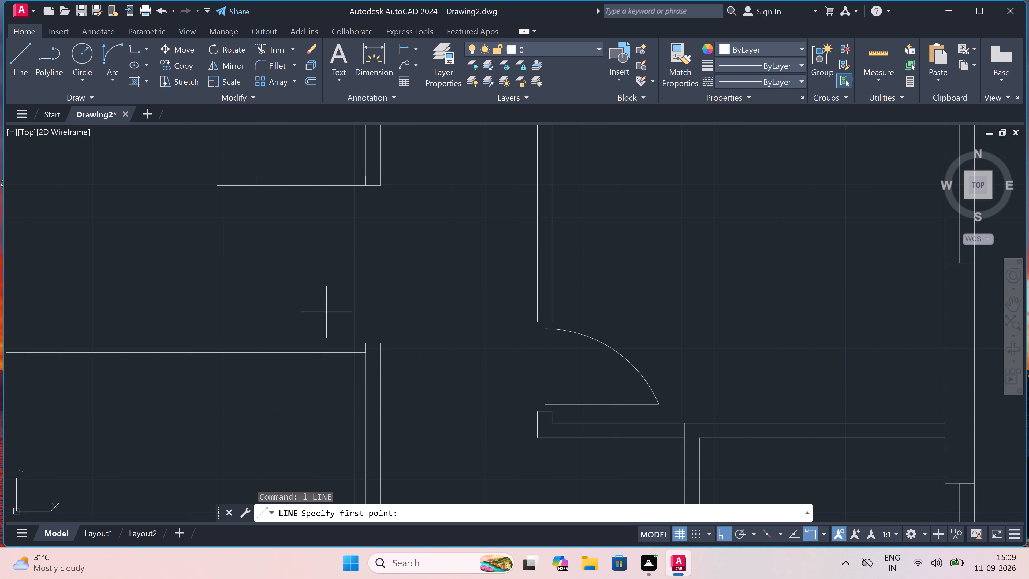
pyautogui.moveTo(368, 343); pyautogui.dragTo(368, 343)
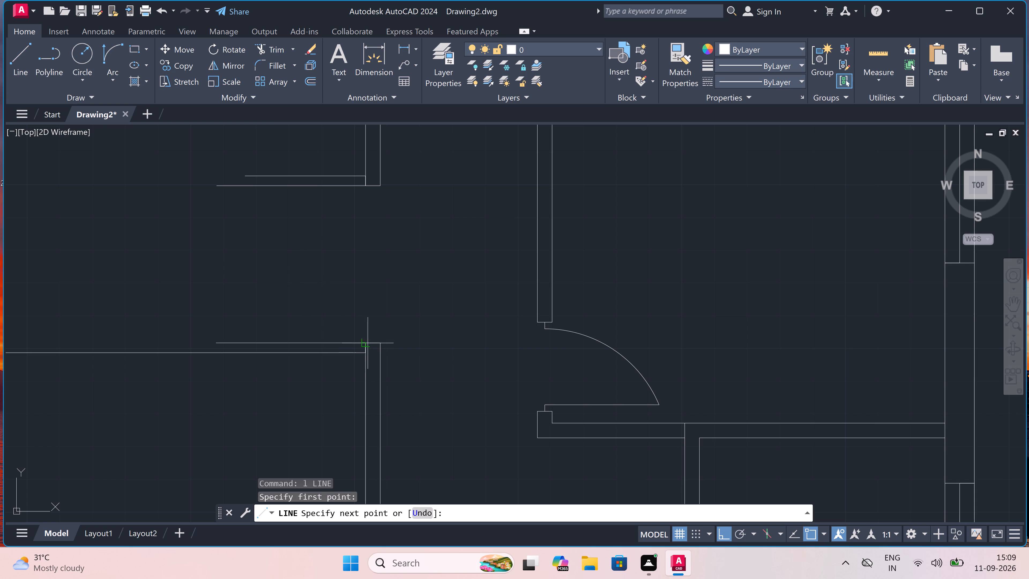
pyautogui.moveTo(368, 343); pyautogui.dragTo(368, 332)
pyautogui.click(366, 189)
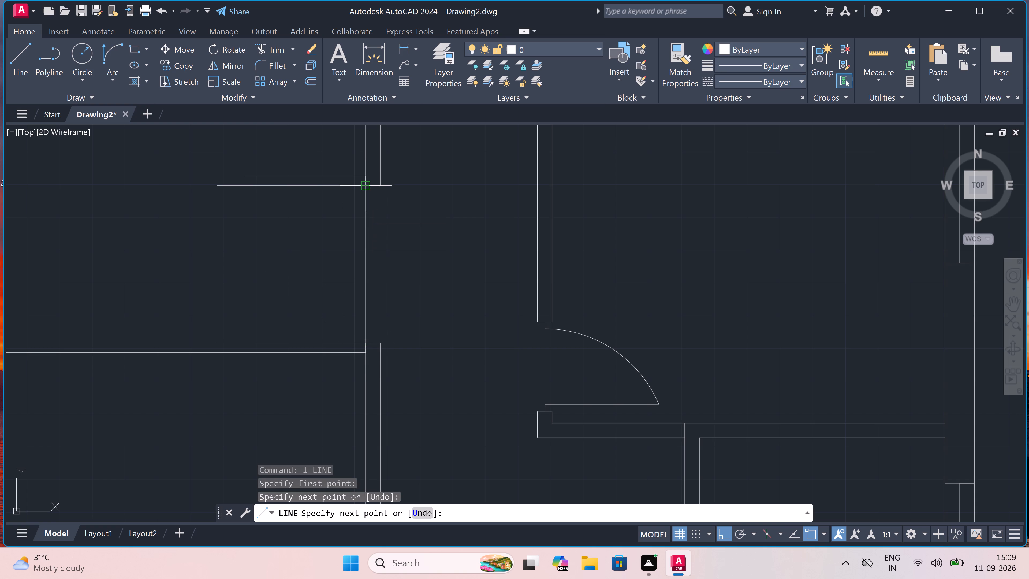
pyautogui.press('Escape')
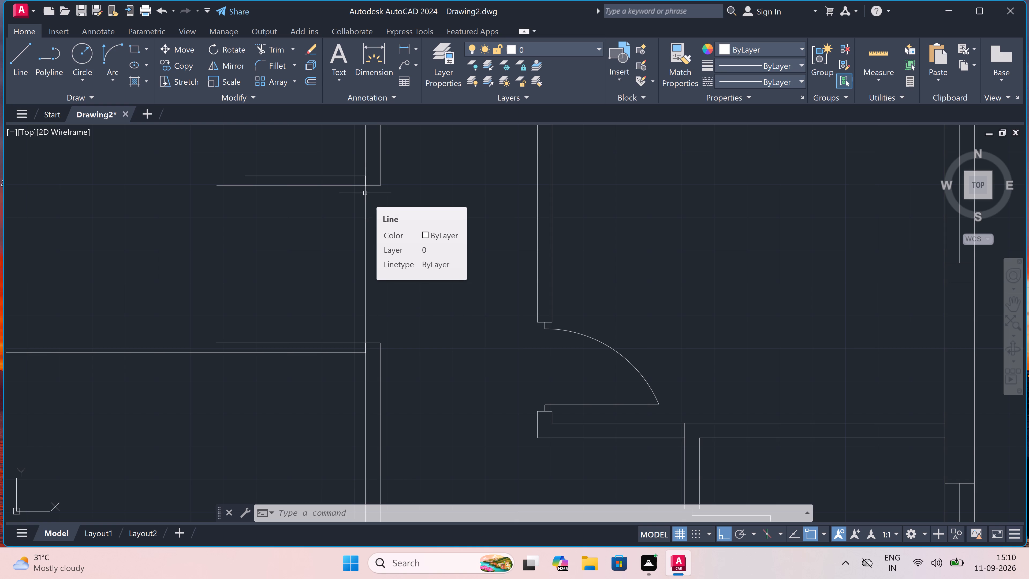
# From the opening's upper west corner, draw a continuous line forming two vertical step lines spaced 9" apart westward between the inner short horizontal lines.
pyautogui.press('l')
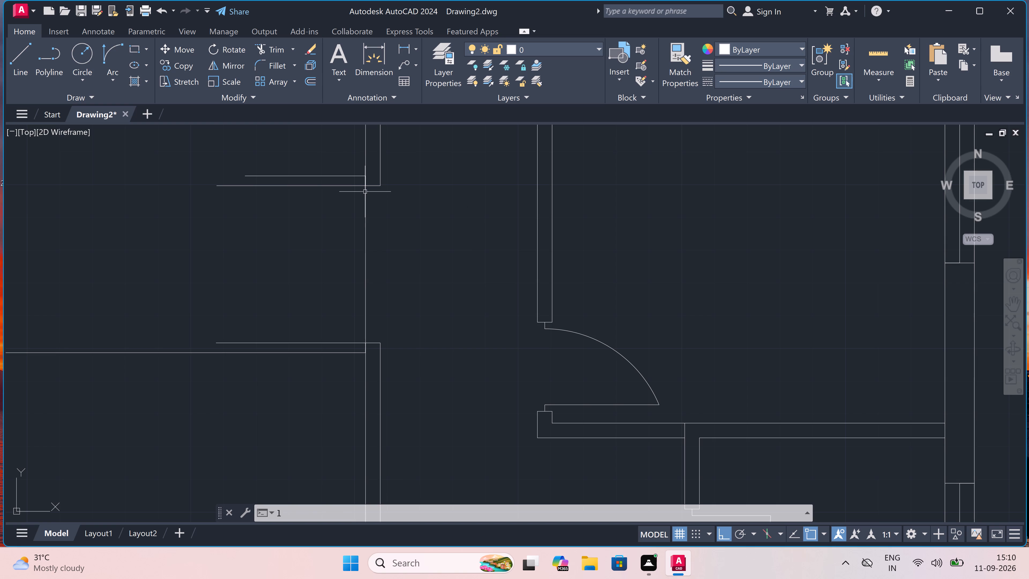
pyautogui.press('space')
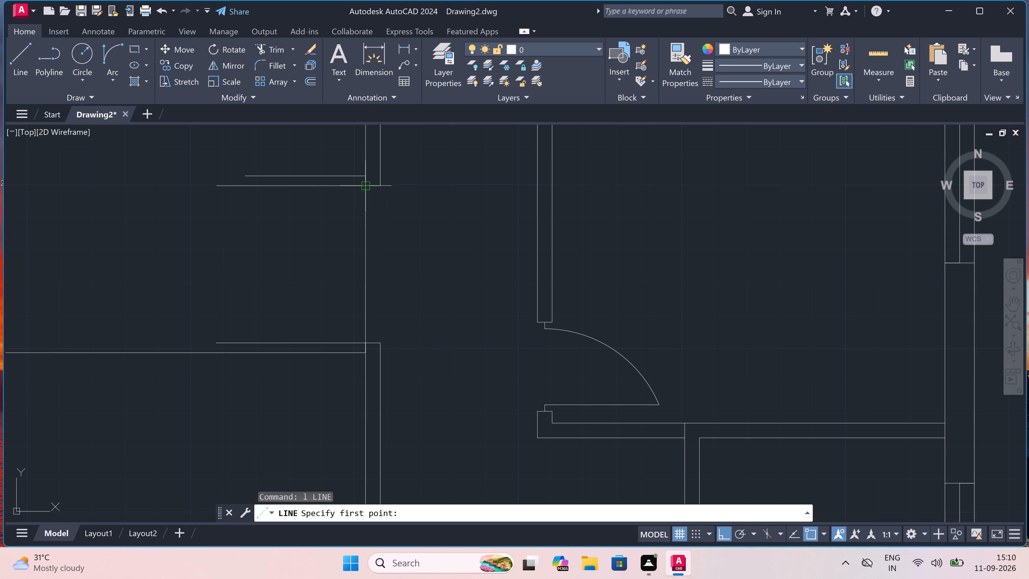
pyautogui.click(365, 186)
pyautogui.write('9"')
pyautogui.press('space')
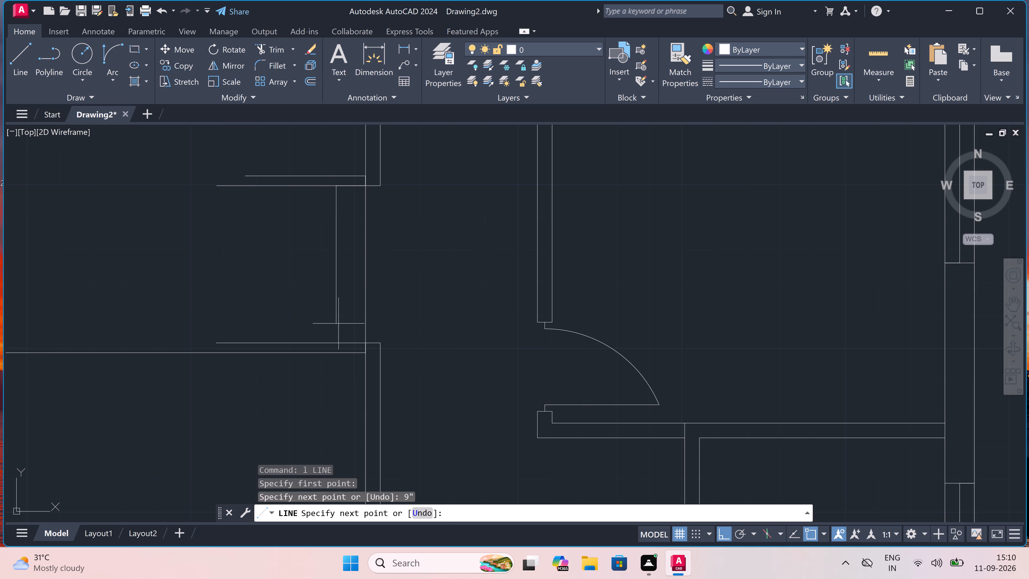
pyautogui.click(338, 342)
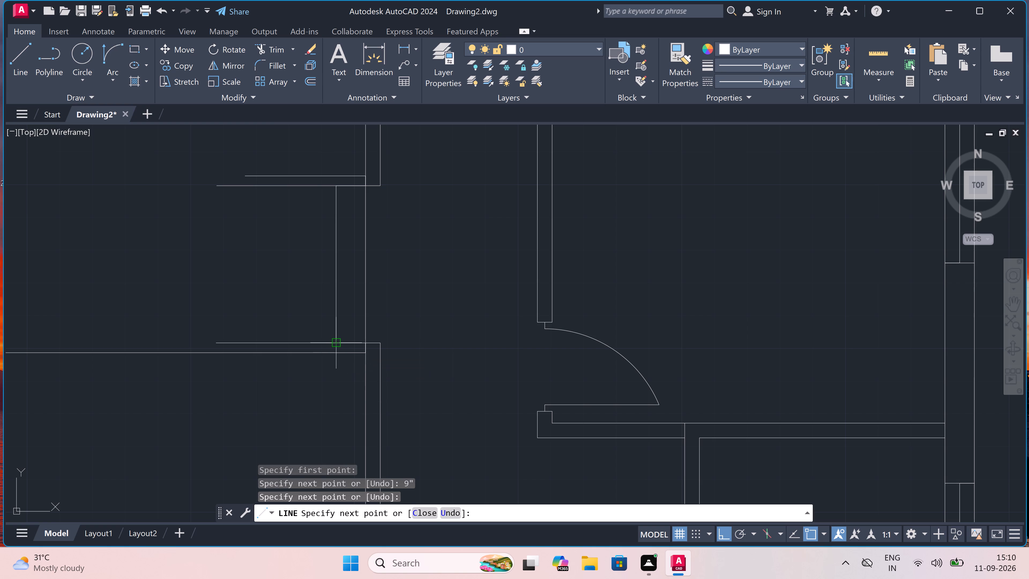
pyautogui.write('9"')
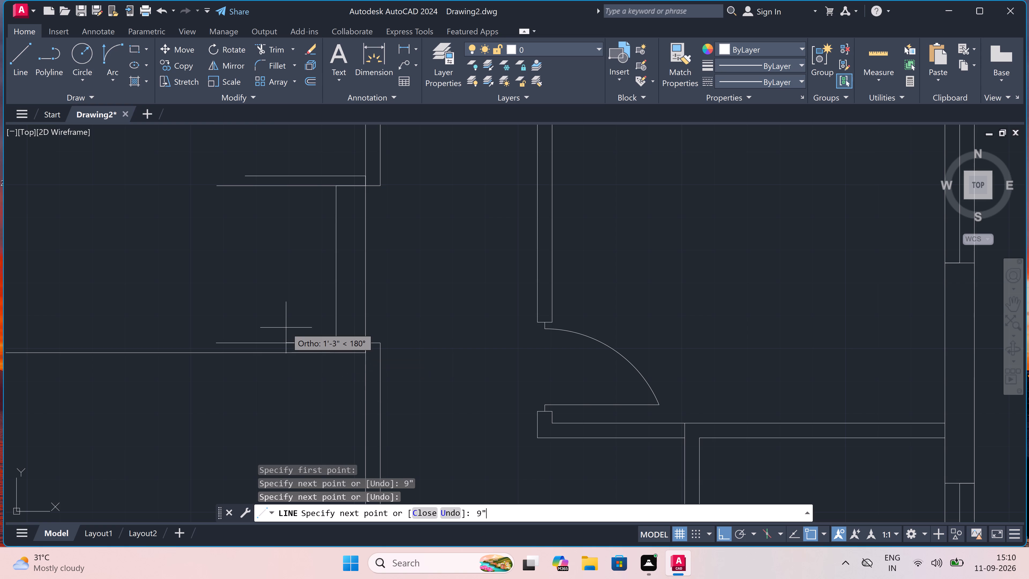
pyautogui.press('space')
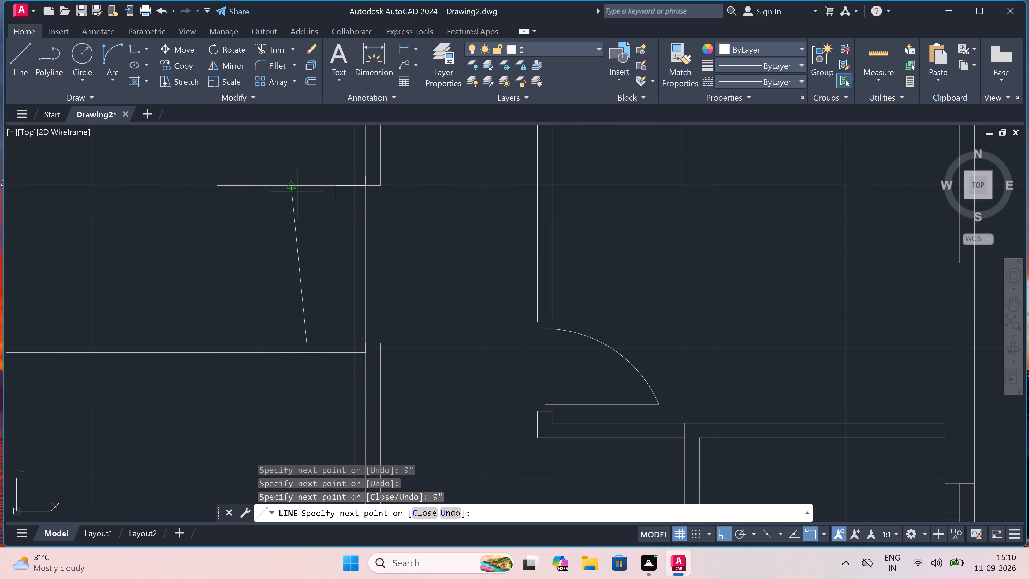
pyautogui.moveTo(310, 186); pyautogui.dragTo(304, 187)
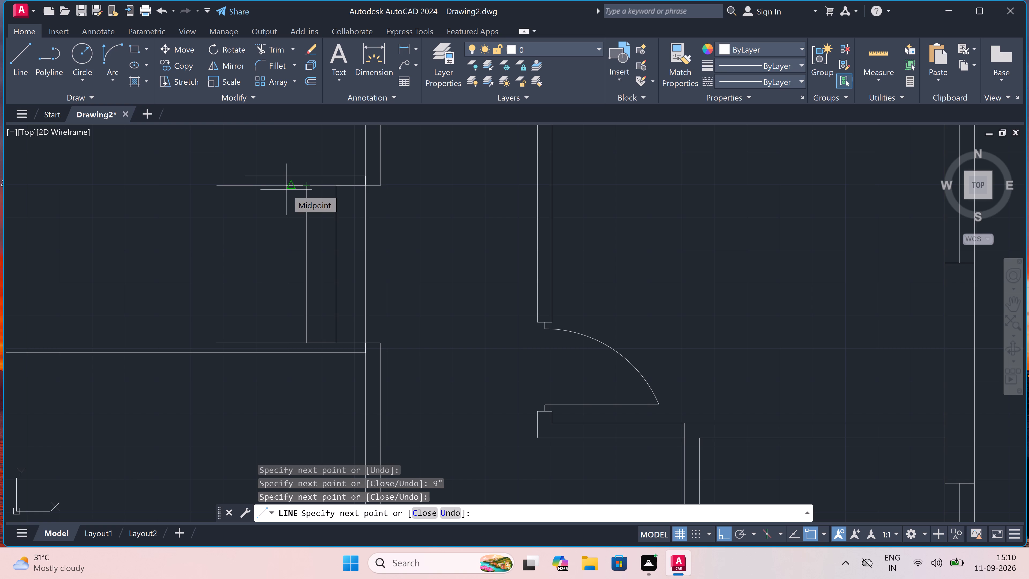
# Continue the line 9" further west, south to the lower outer line, and north to the upper outer line, closing the steps' west edge.
pyautogui.write('9"')
pyautogui.press('space')
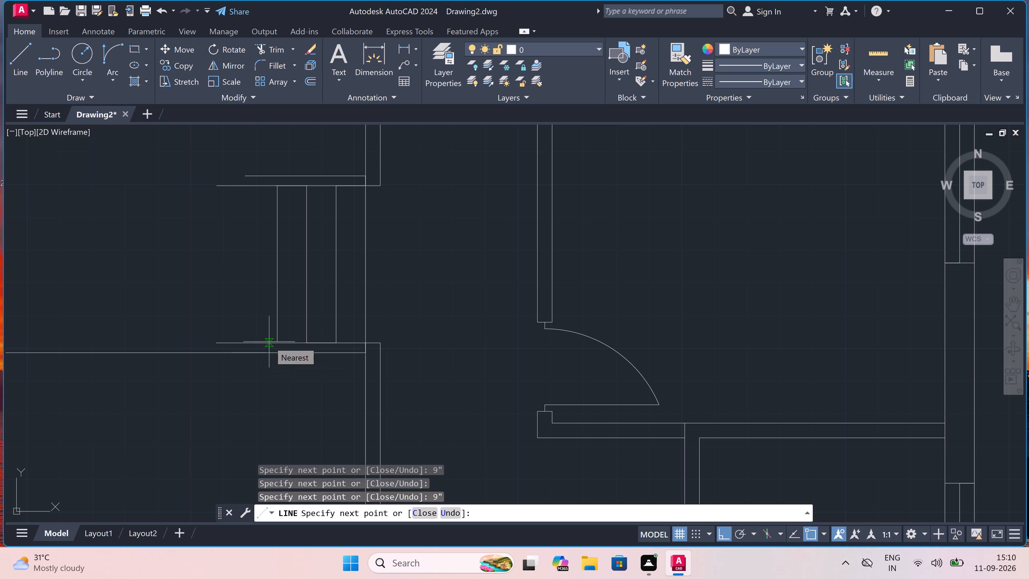
pyautogui.scroll(1, 269, 342)
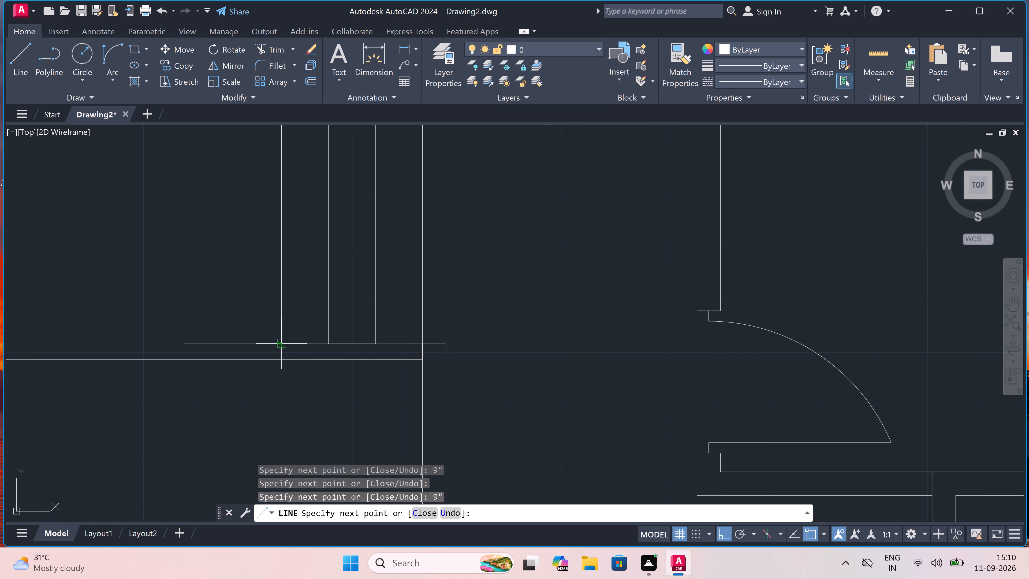
pyautogui.doubleClick(282, 357)
pyautogui.scroll(-1, 282, 357)
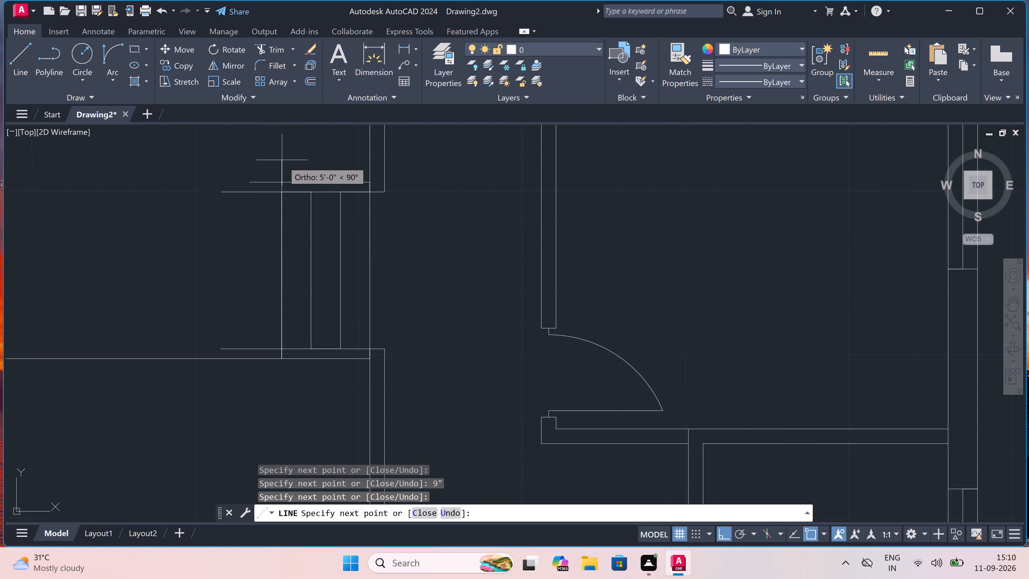
pyautogui.click(282, 181)
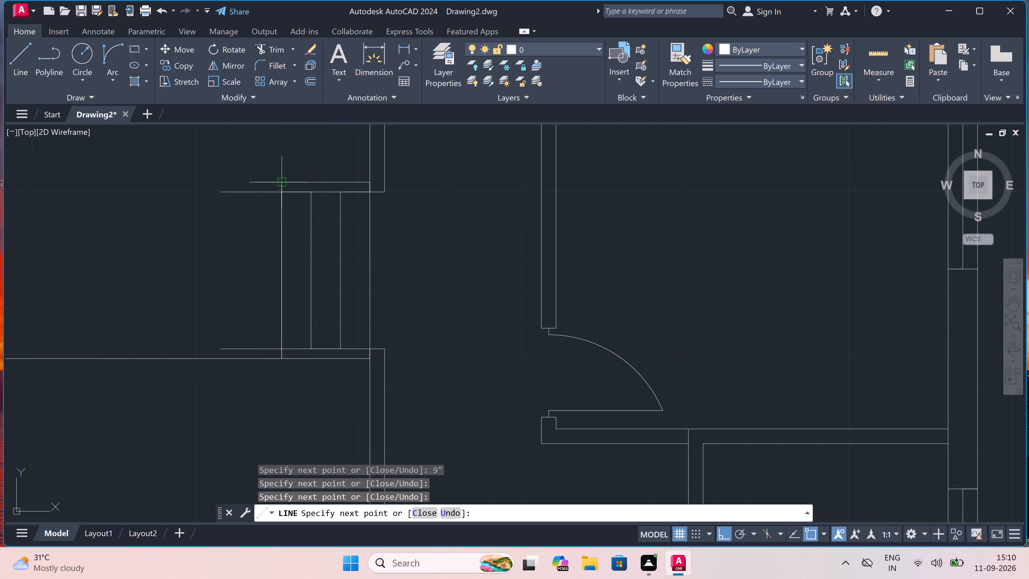
pyautogui.press('Escape')
# Trim the upper and lower pairs of horizontal lines where they extend west beyond the steps' outermost vertical line.
pyautogui.write('tr')
pyautogui.press('space')
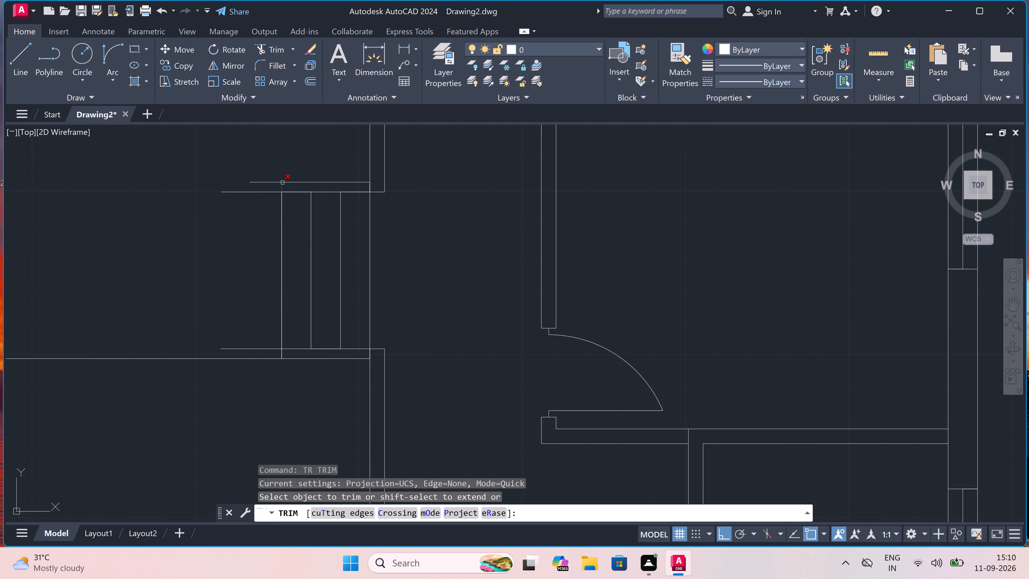
pyautogui.doubleClick(253, 387)
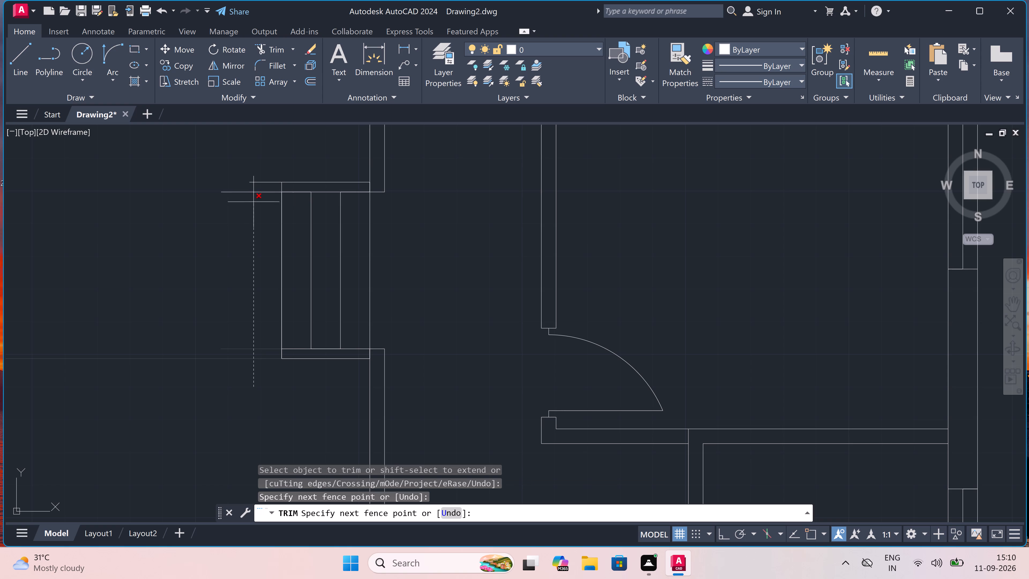
pyautogui.click(256, 176)
pyautogui.scroll(-5, 256, 177)
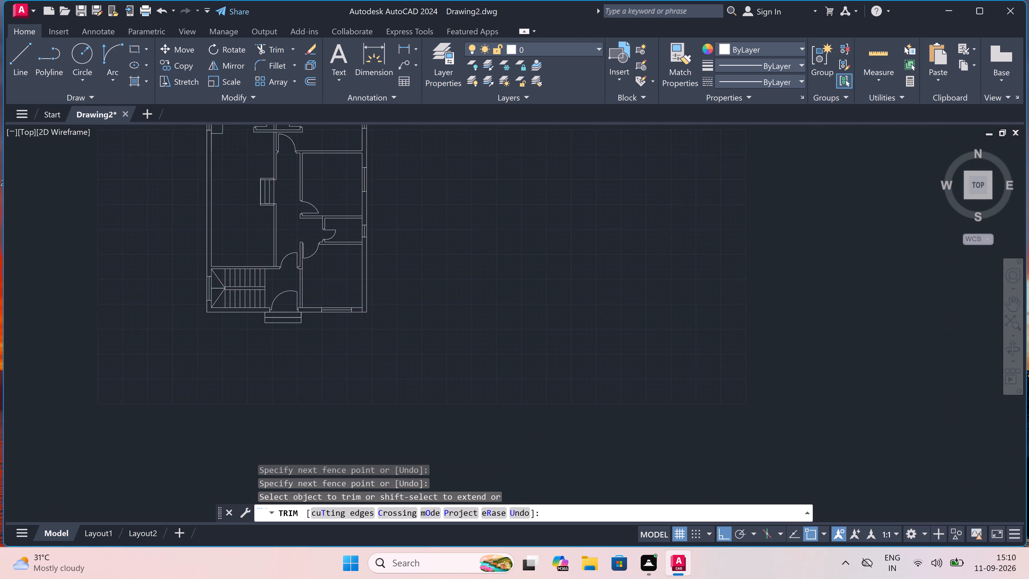
pyautogui.scroll(2, 251, 177)
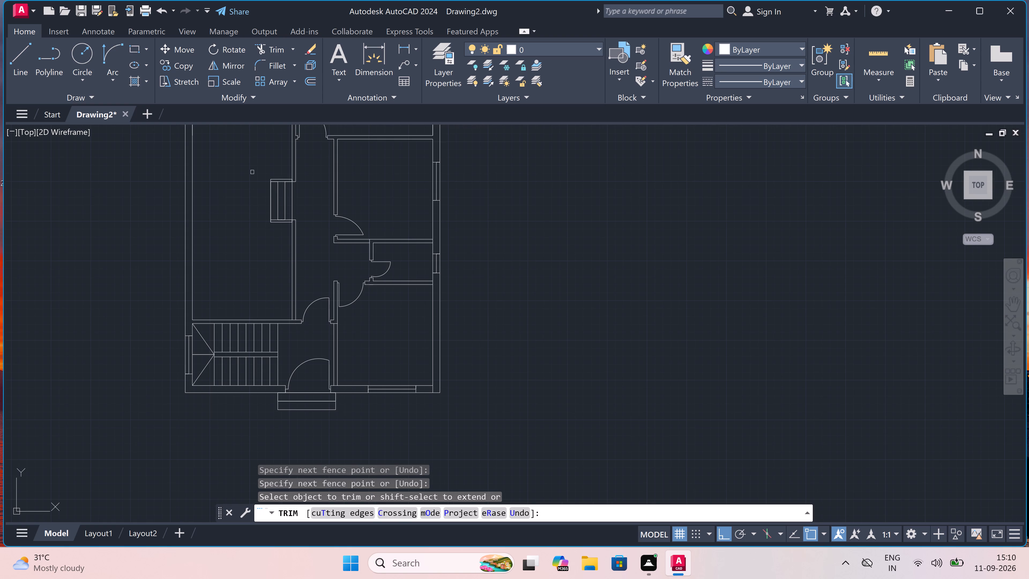
pyautogui.press('Escape')
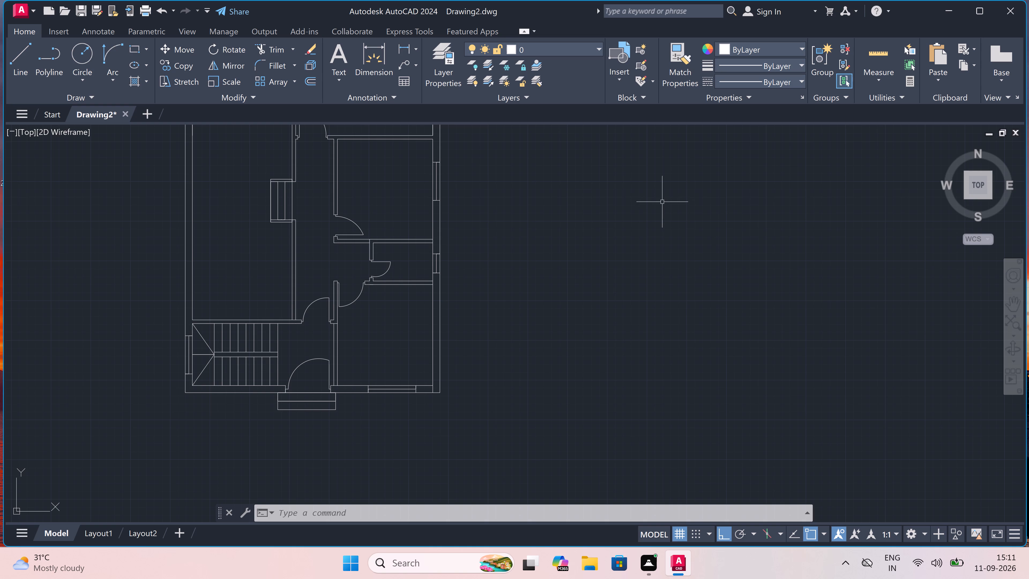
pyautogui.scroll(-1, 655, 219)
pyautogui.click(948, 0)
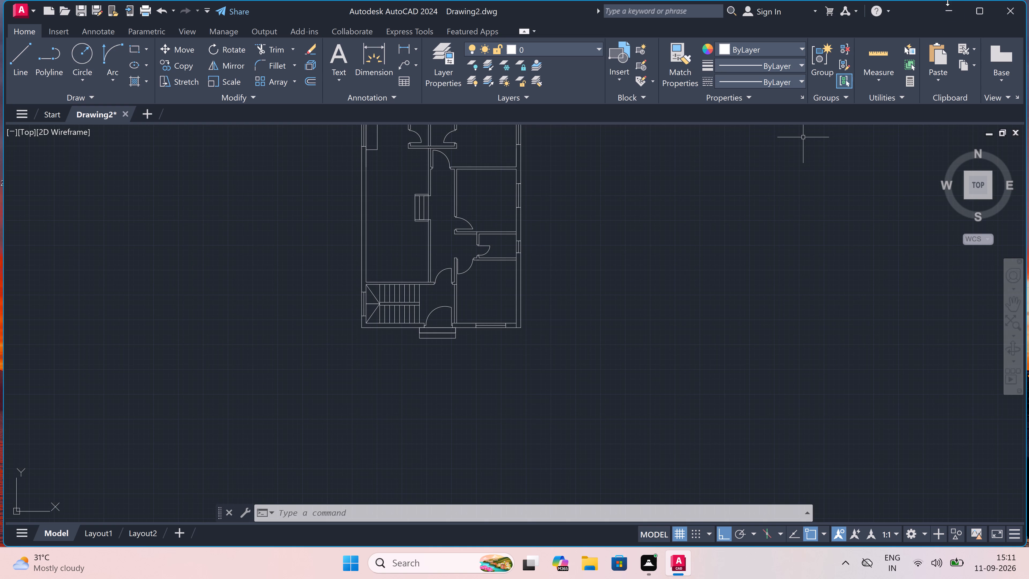
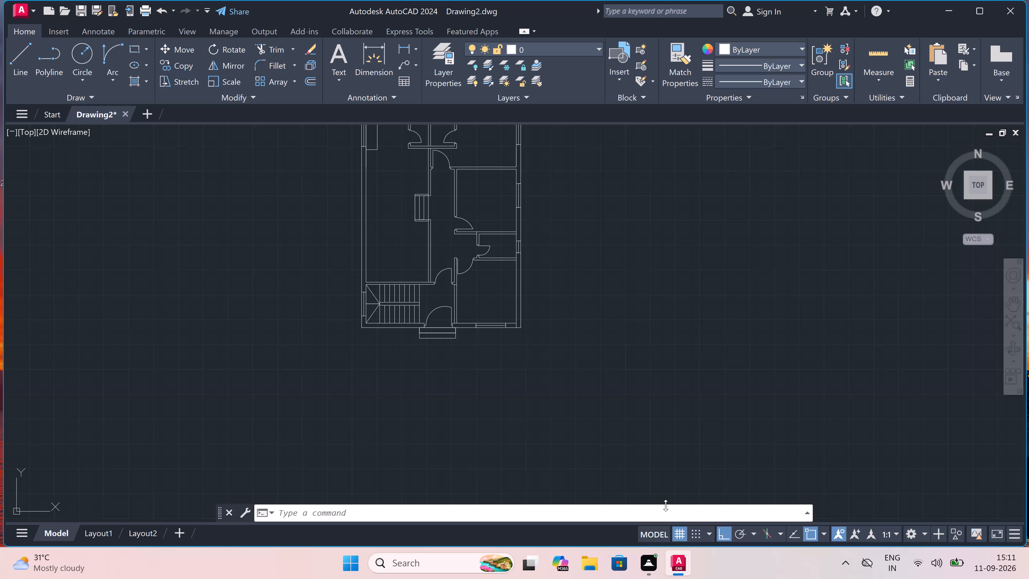
# Draw a 5' long window in the plan's left outer wall just above the staircase, with both end lines and a centre line.
pyautogui.scroll(-4, 665, 506)
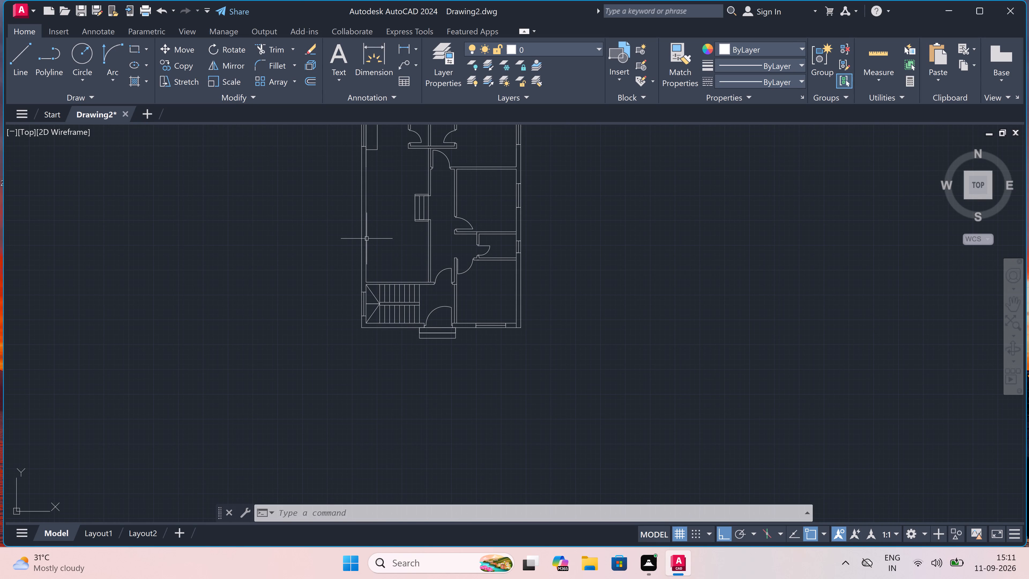
pyautogui.scroll(-2, 367, 239)
pyautogui.scroll(1, 363, 233)
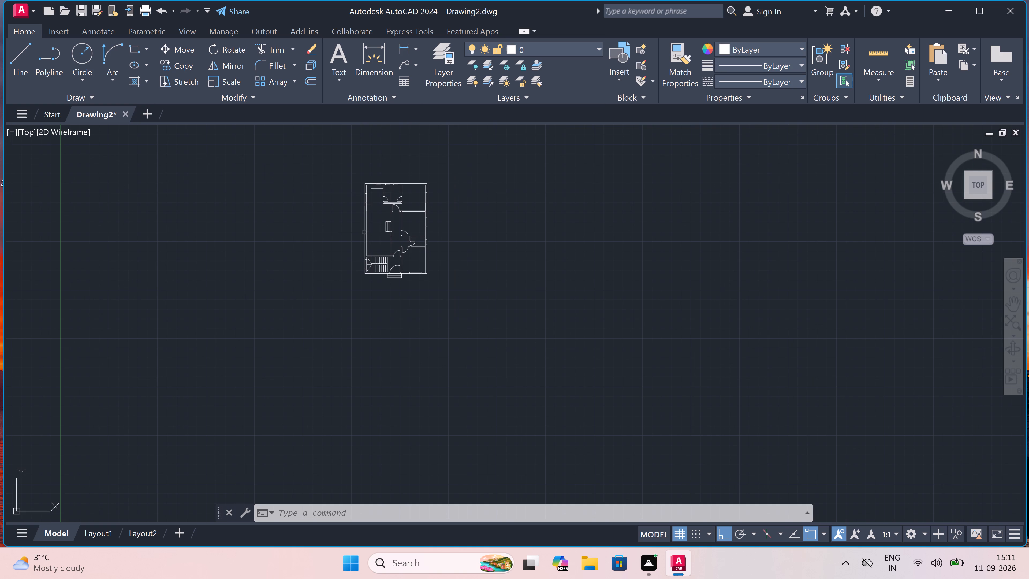
pyautogui.scroll(3, 363, 233)
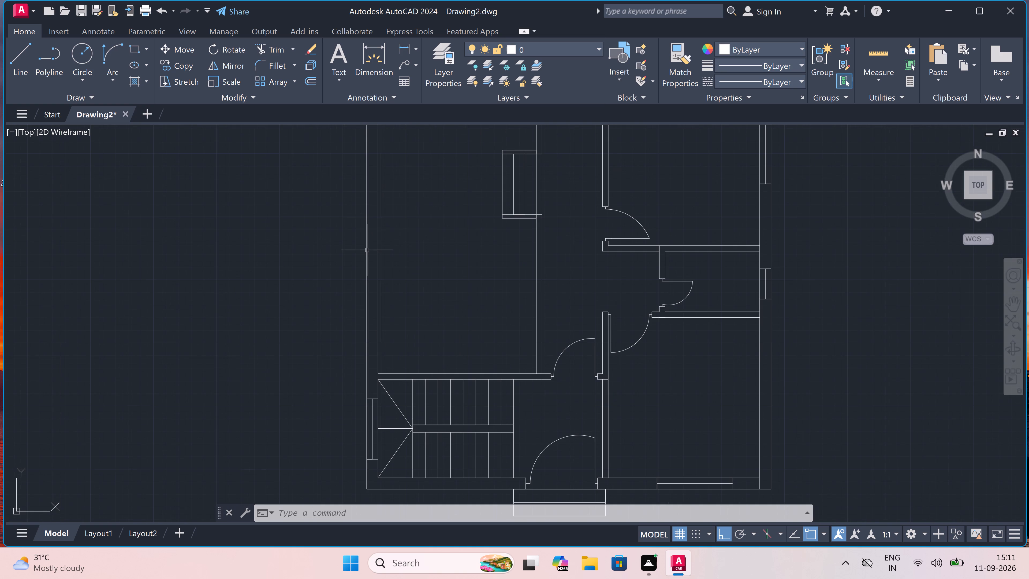
pyautogui.press('l')
pyautogui.press('space')
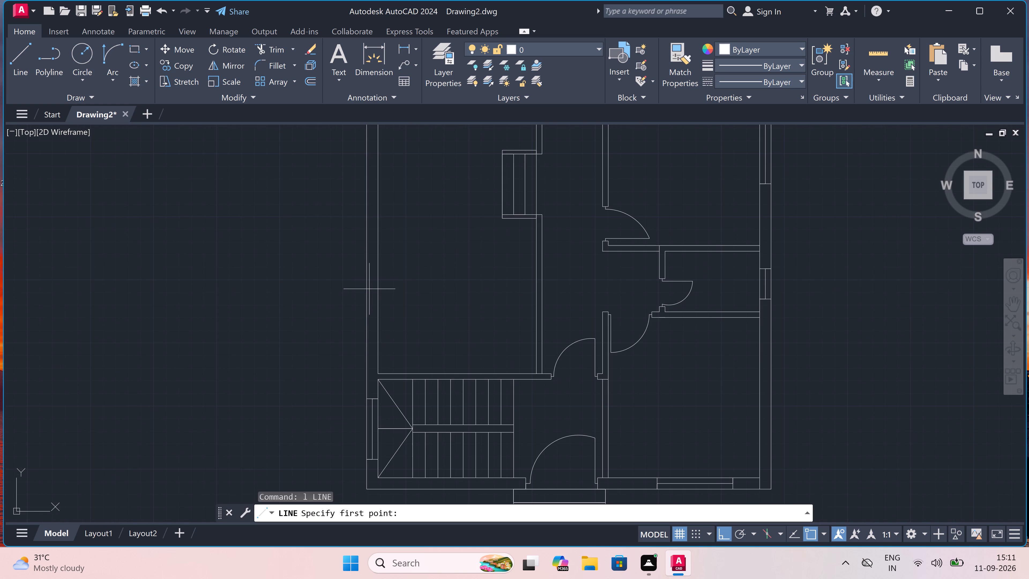
pyautogui.click(367, 331)
pyautogui.click(379, 329)
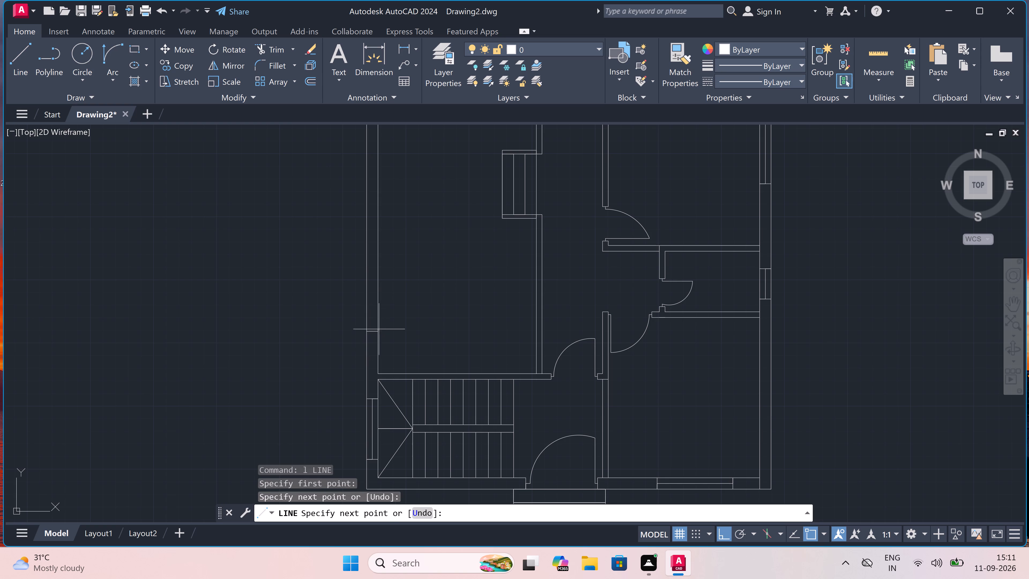
pyautogui.click(370, 328)
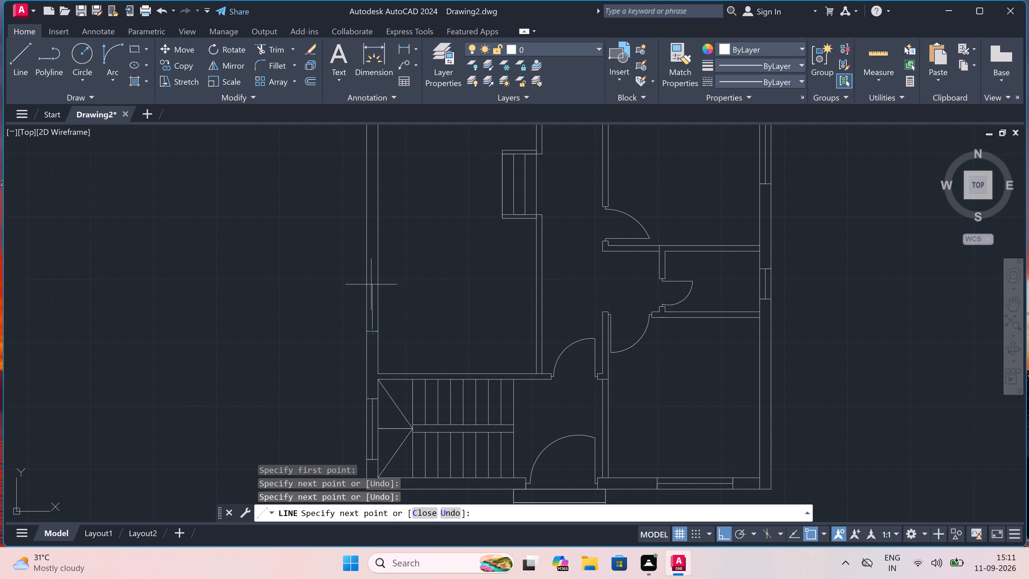
pyautogui.press('5')
pyautogui.write("'")
pyautogui.press('space')
pyautogui.doubleClick(363, 259)
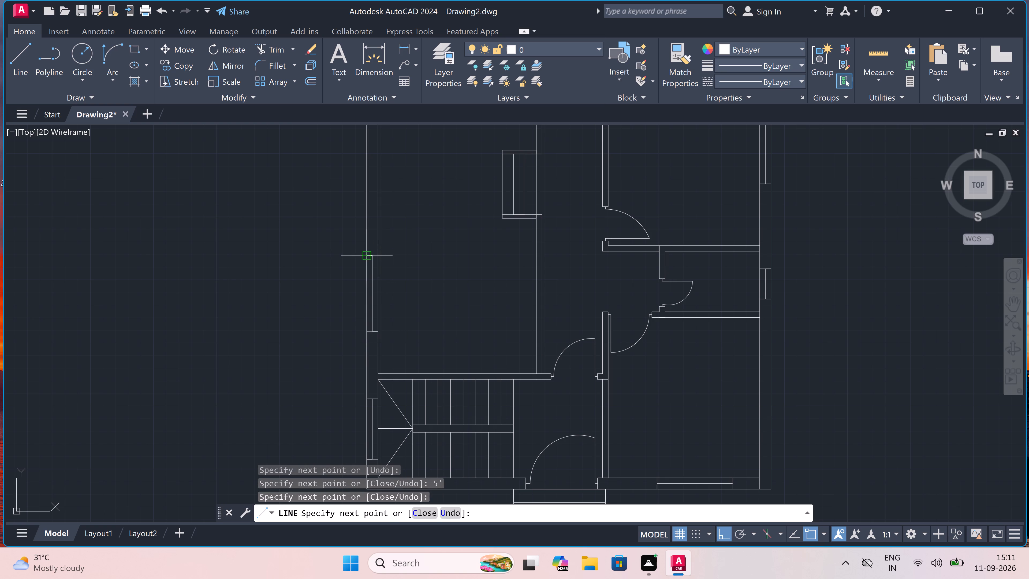
pyautogui.scroll(2, 376, 257)
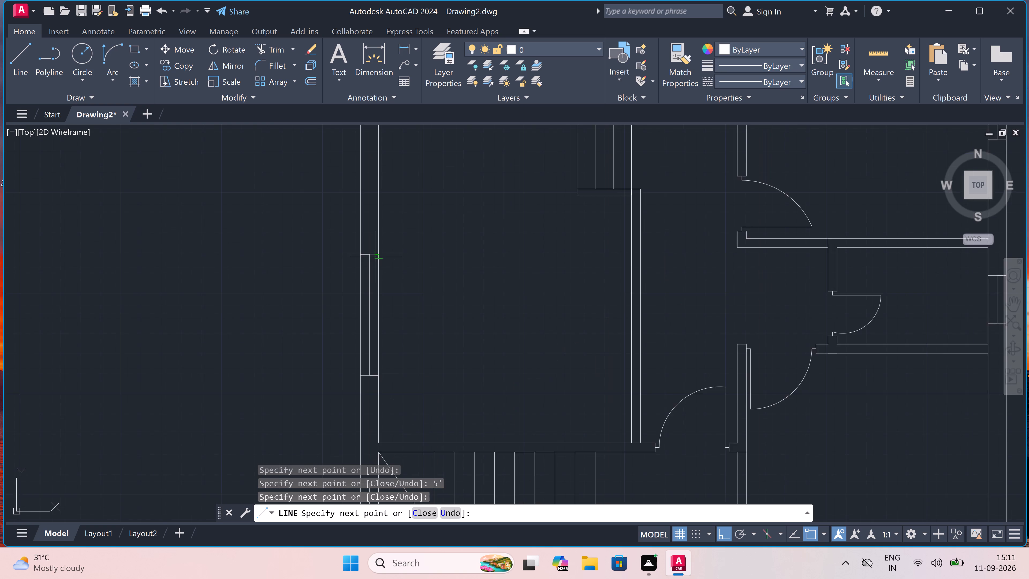
pyautogui.click(380, 251)
pyautogui.press('Escape')
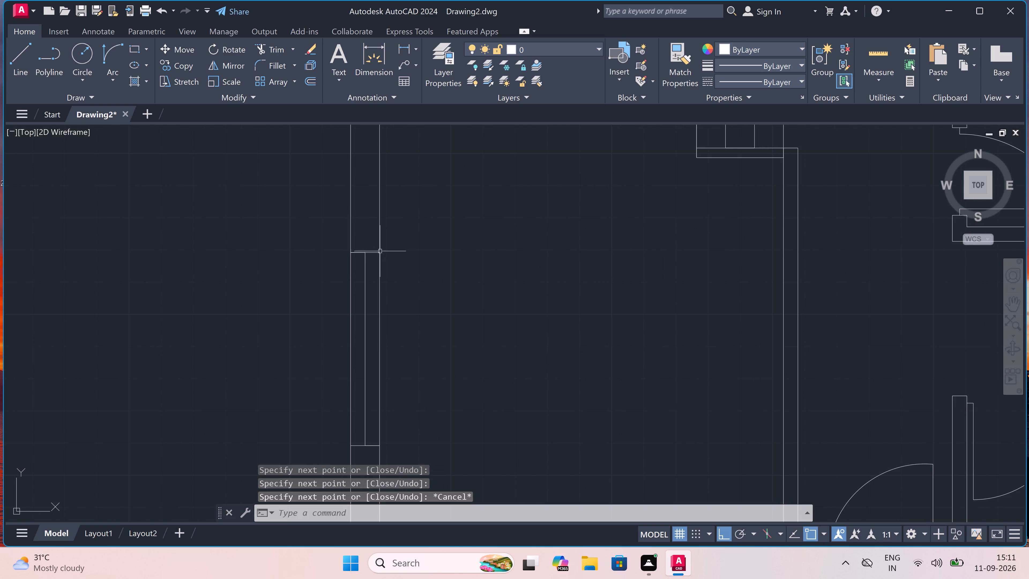
# Draw a second 5' long window with end lines and a centre line in the left outer wall, just below the L-shaped counter.
pyautogui.scroll(-8, 384, 261)
pyautogui.scroll(2, 369, 195)
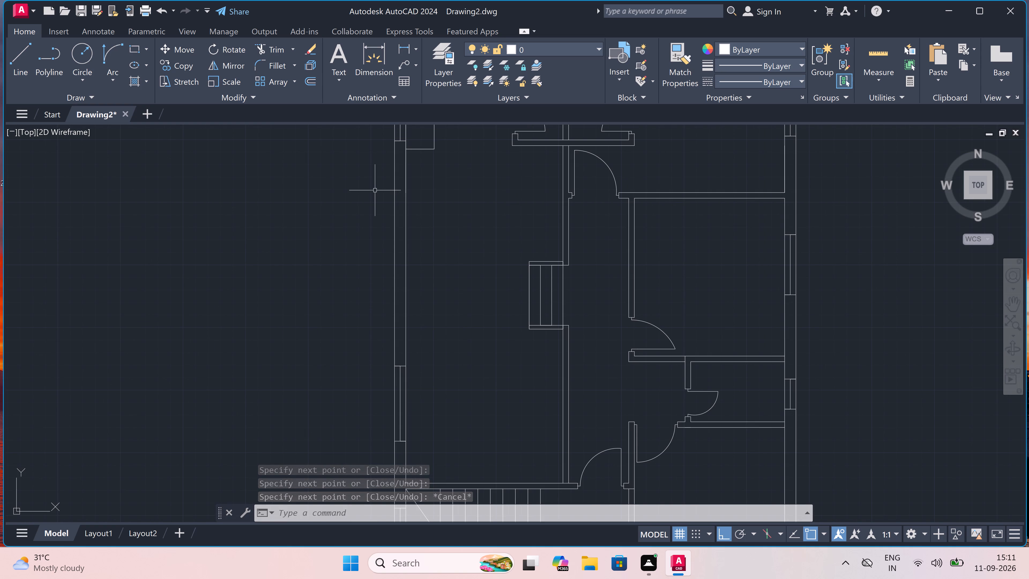
pyautogui.scroll(1, 392, 184)
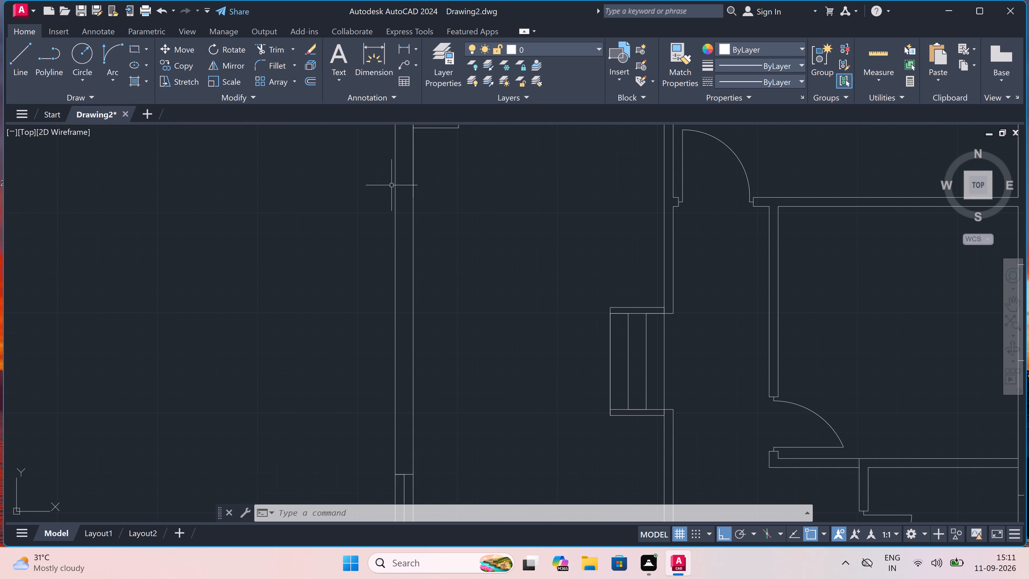
pyautogui.press('space')
pyautogui.click(396, 179)
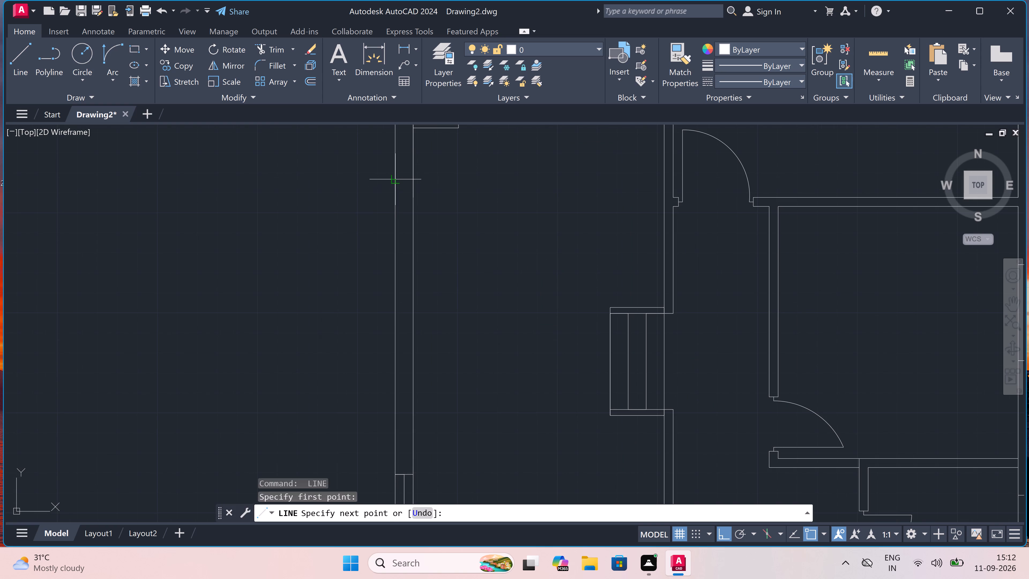
pyautogui.click(414, 178)
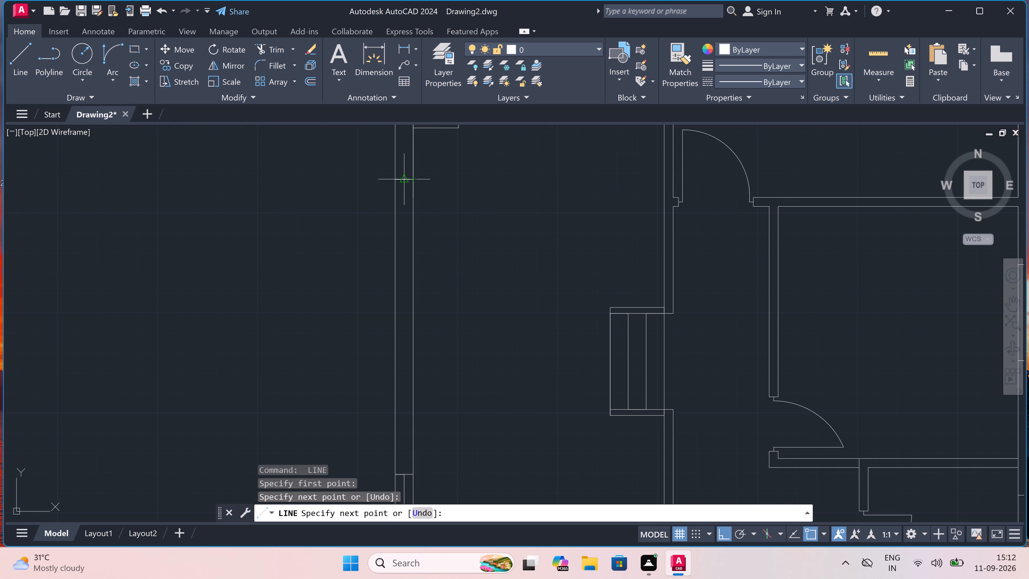
pyautogui.moveTo(404, 179); pyautogui.dragTo(405, 192)
pyautogui.write("5'")
pyautogui.press('space')
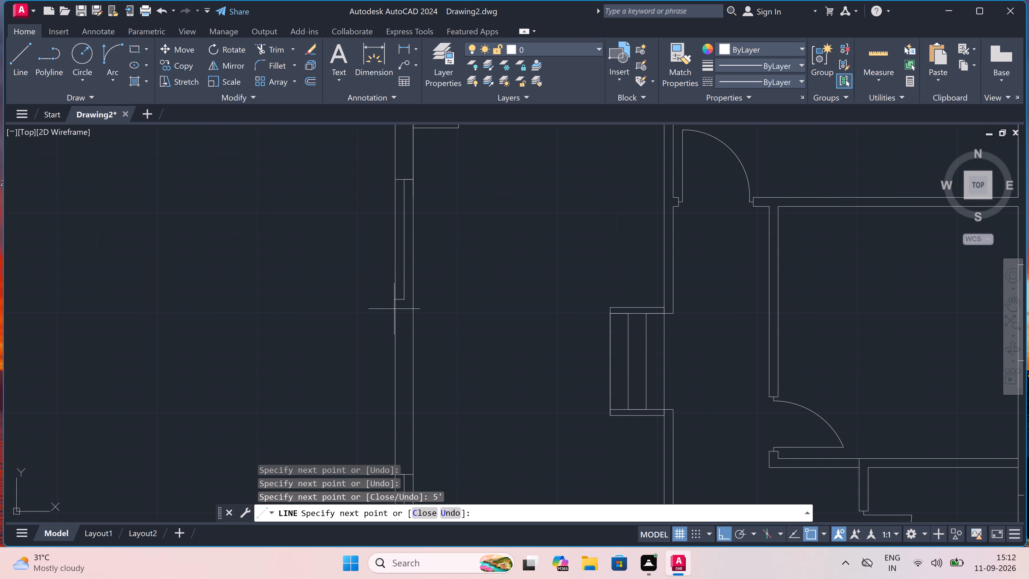
pyautogui.moveTo(394, 300); pyautogui.dragTo(397, 300)
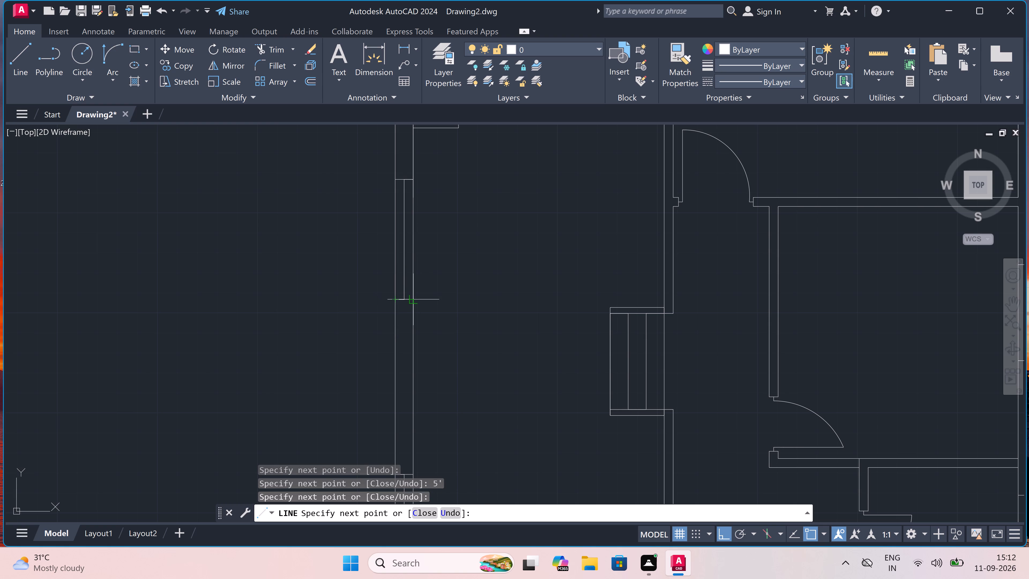
pyautogui.click(410, 303)
pyautogui.press('Escape')
pyautogui.scroll(-5, 397, 267)
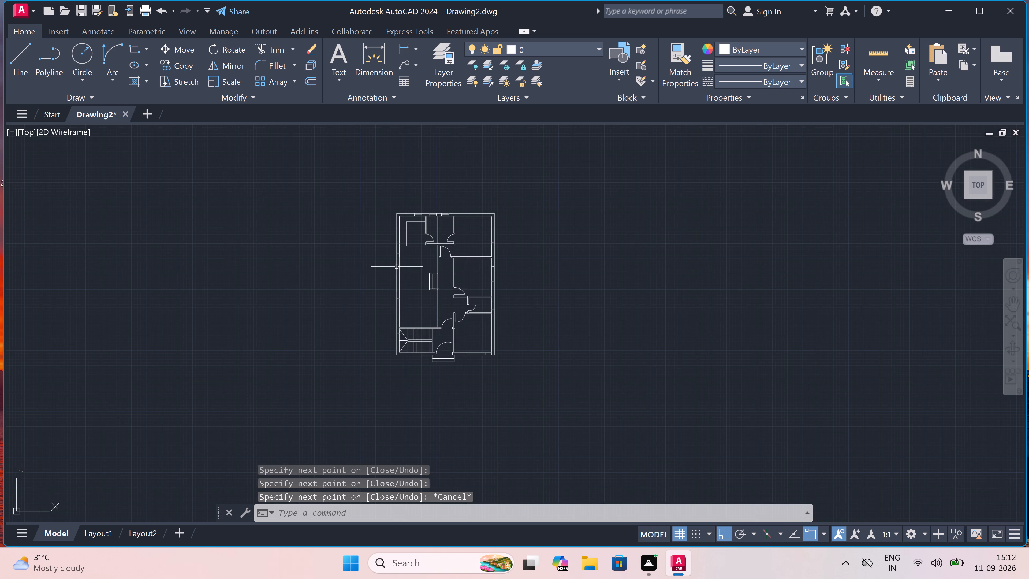
# Start a solid hatch in colour 99,100,102 and fill the outer wall at the plan's upper-left corner.
pyautogui.scroll(1, 397, 267)
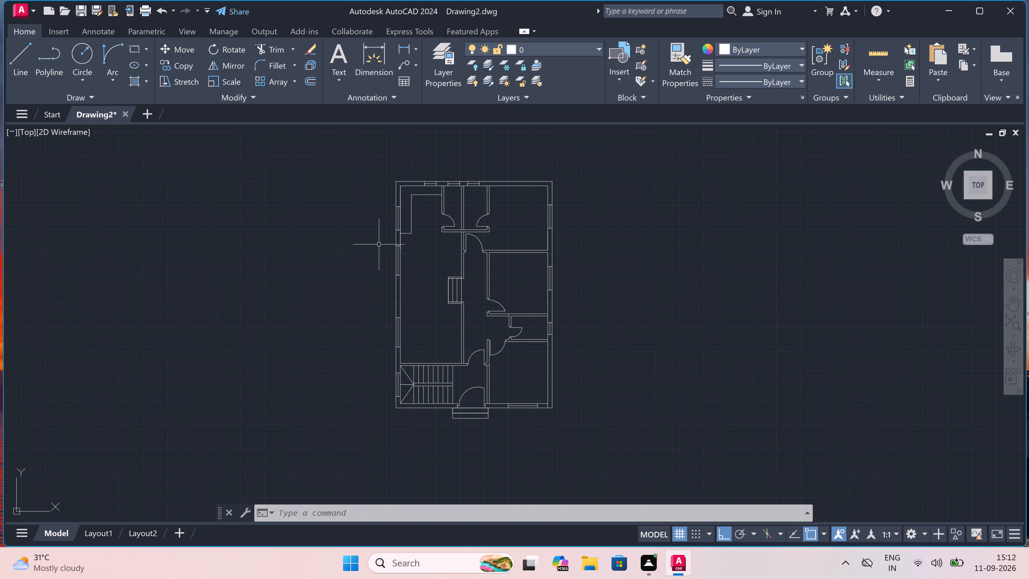
pyautogui.write('h')
pyautogui.press('space')
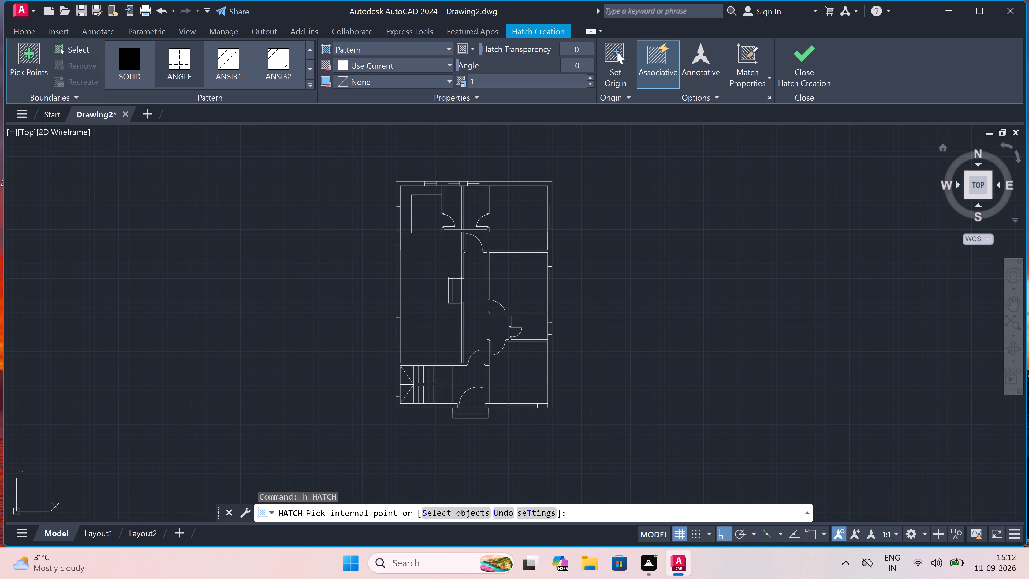
pyautogui.click(115, 60)
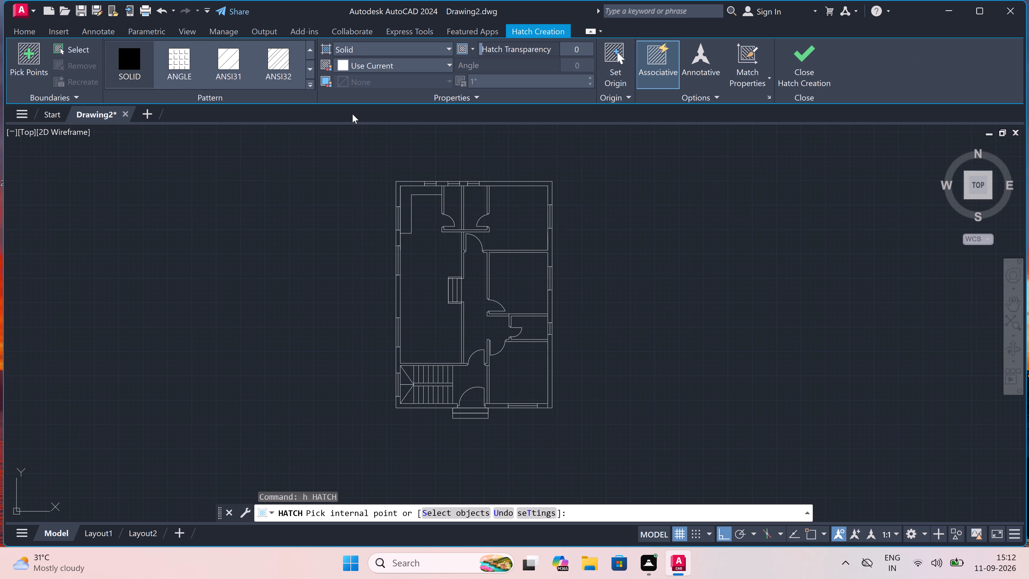
pyautogui.doubleClick(361, 65)
pyautogui.click(371, 65)
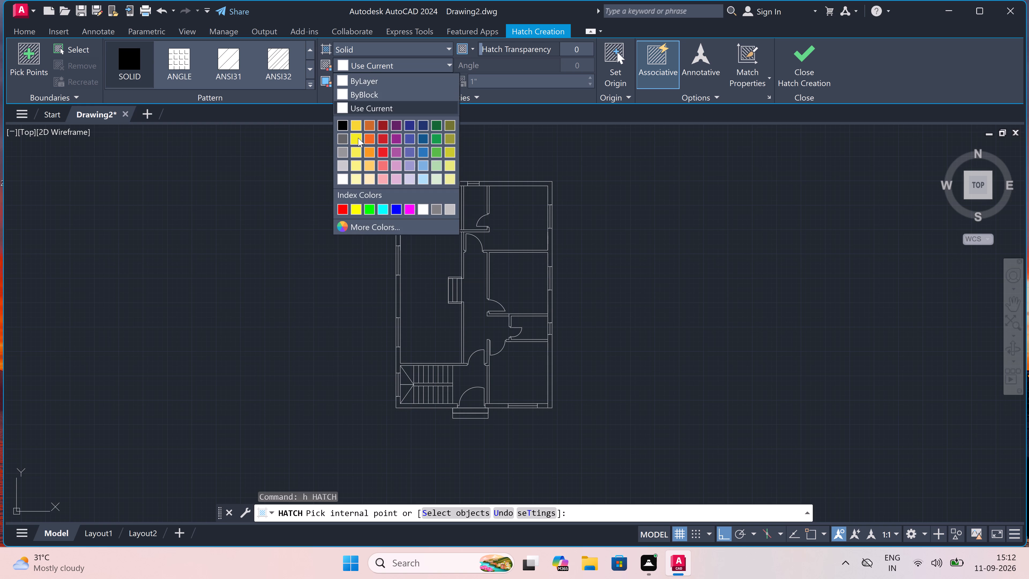
pyautogui.click(342, 136)
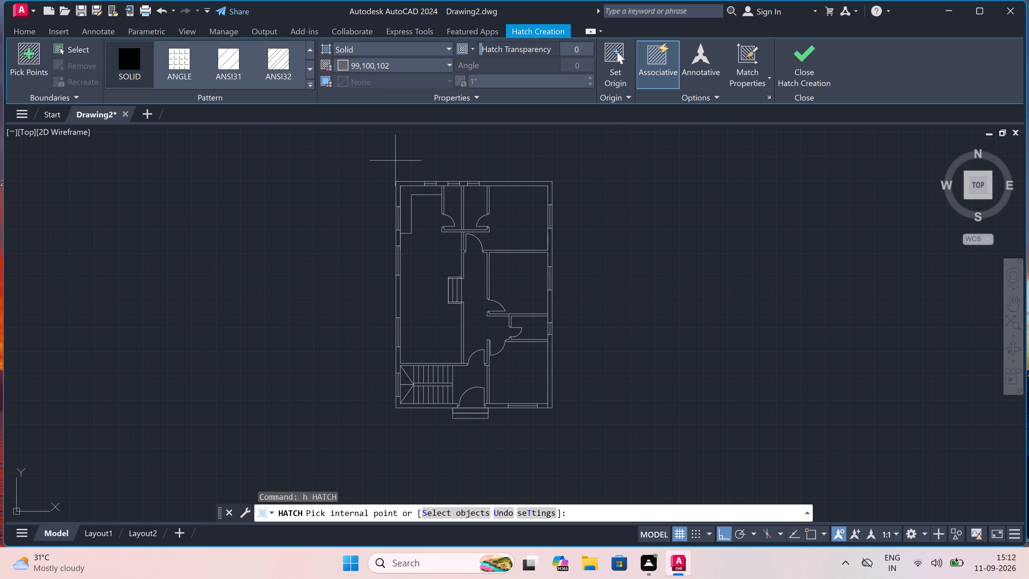
pyautogui.scroll(3, 402, 168)
pyautogui.scroll(1, 396, 190)
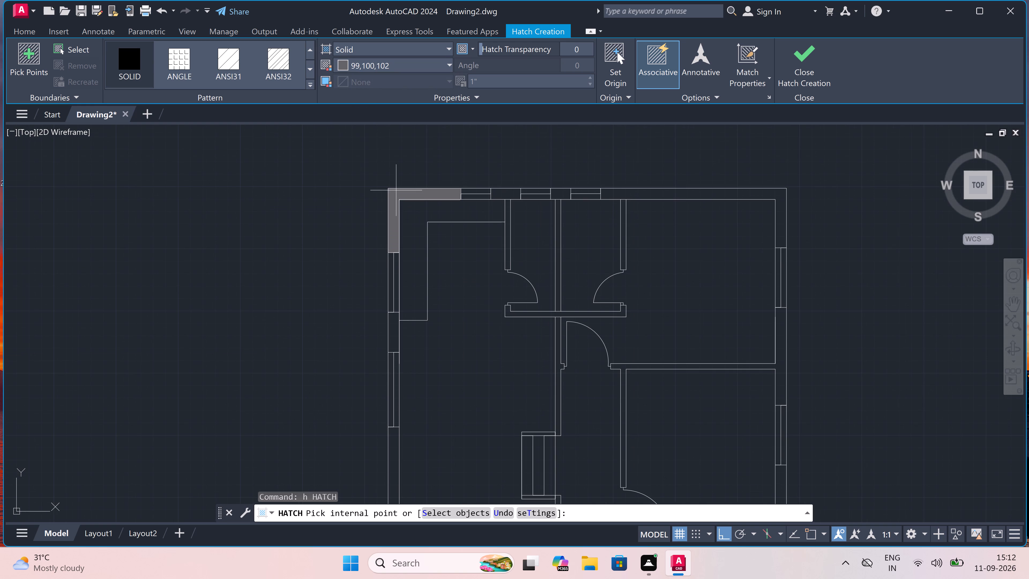
pyautogui.click(397, 190)
# Add the wall pieces between the upper windows, the two small rooms' partitions and the upper-right corner wall to the solid hatch.
pyautogui.scroll(3, 505, 195)
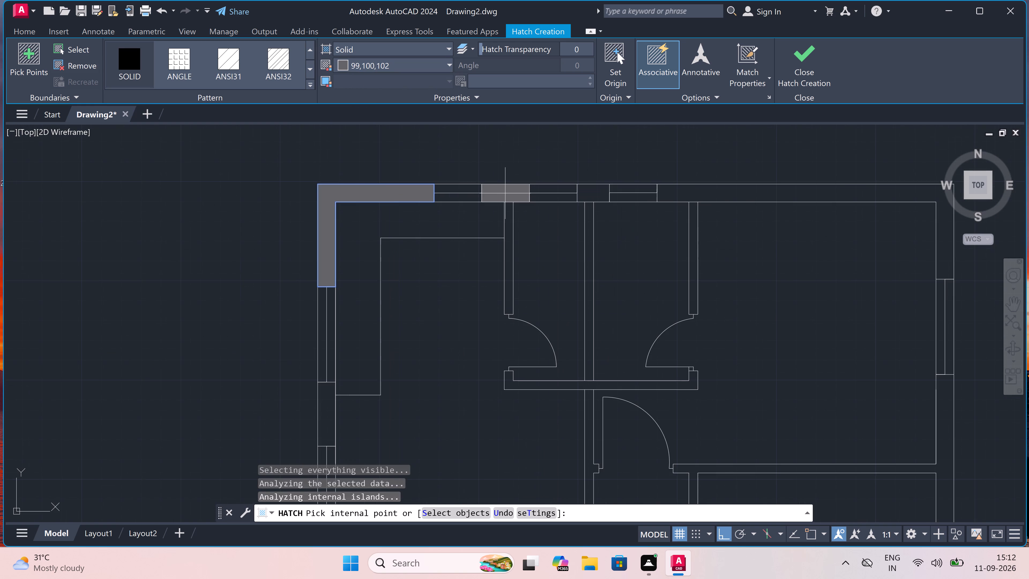
pyautogui.click(506, 193)
pyautogui.scroll(3, 510, 218)
pyautogui.click(510, 218)
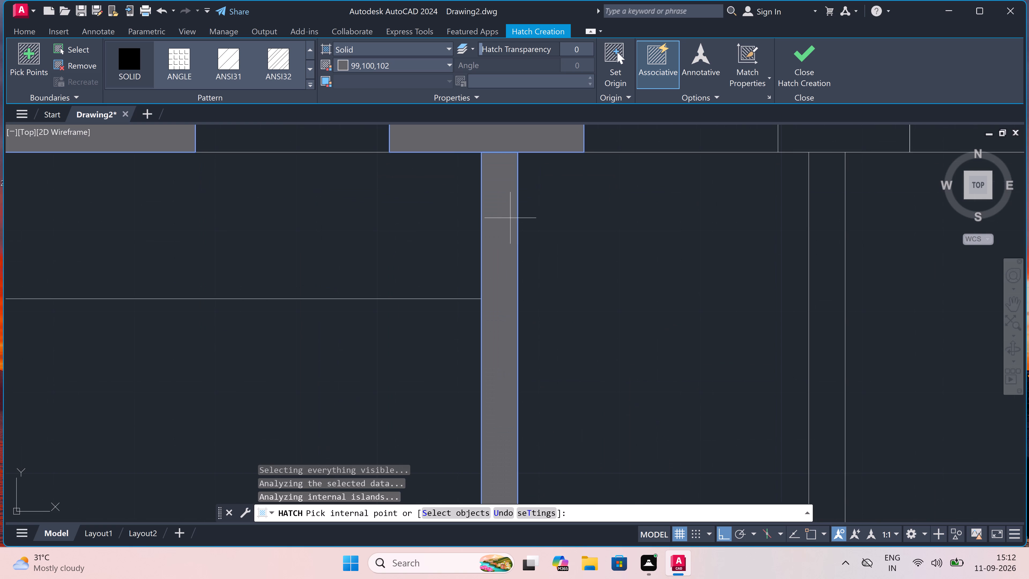
pyautogui.scroll(-4, 510, 218)
pyautogui.click(592, 195)
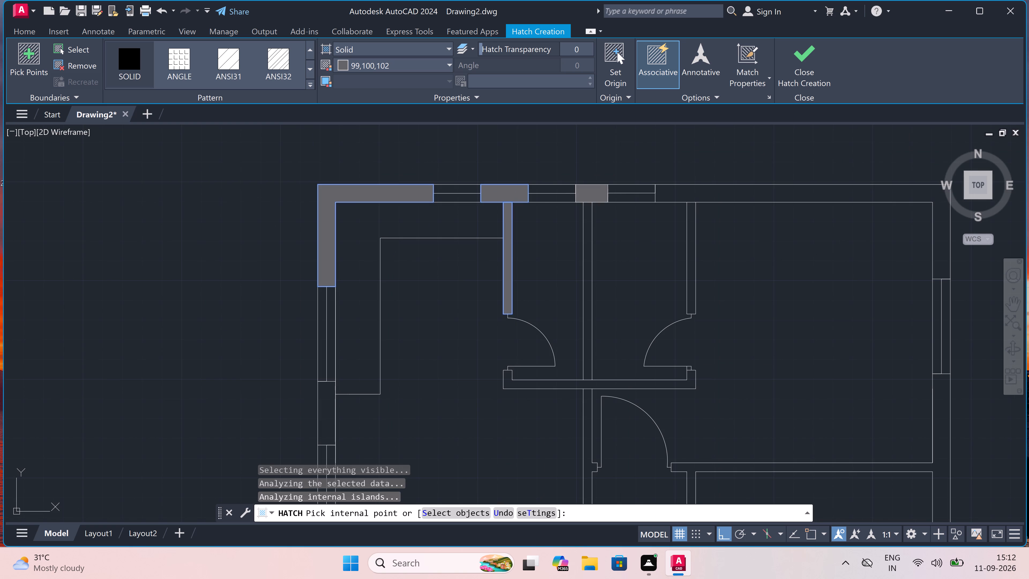
pyautogui.doubleClick(590, 235)
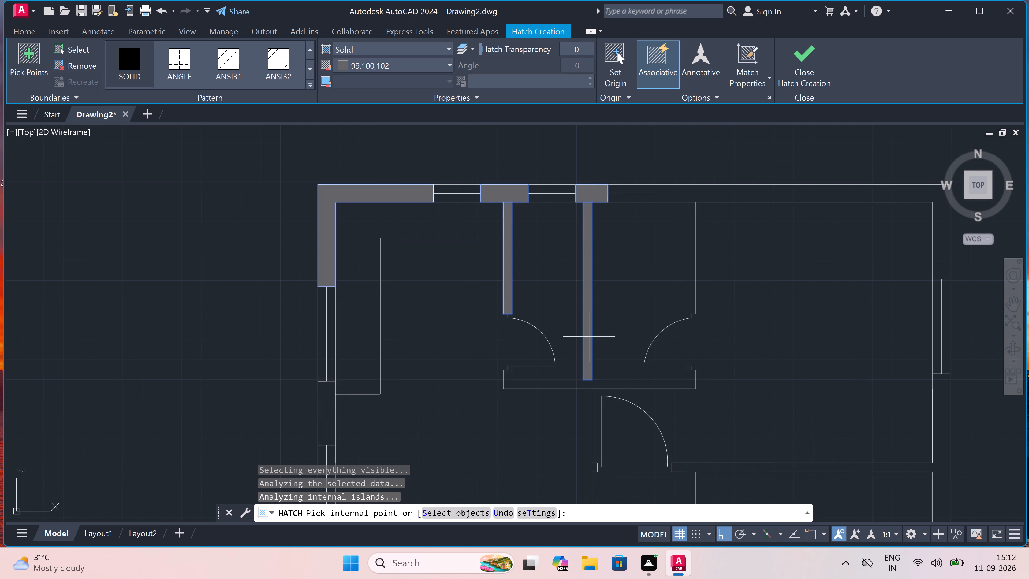
pyautogui.click(573, 384)
pyautogui.doubleClick(694, 269)
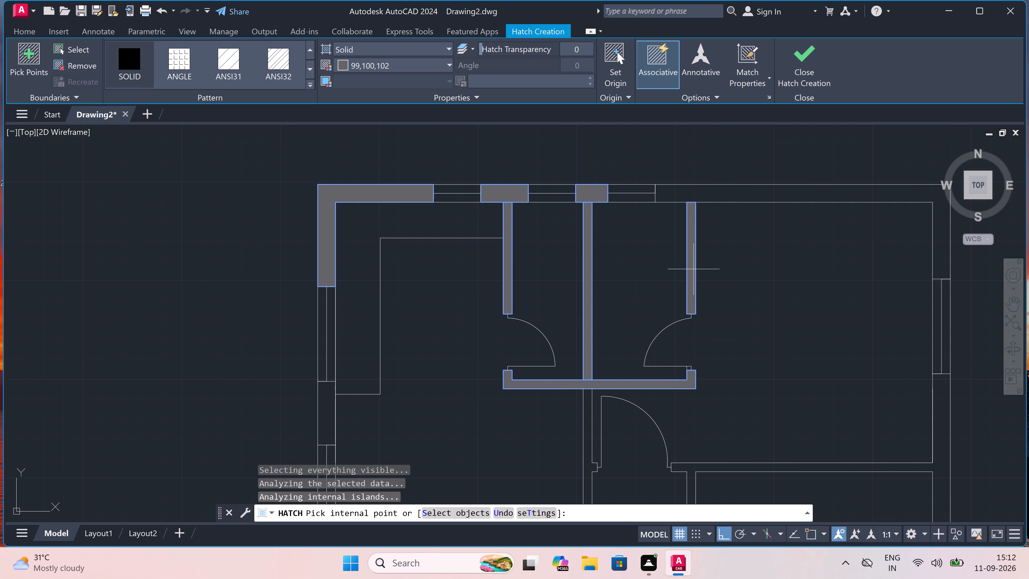
pyautogui.click(701, 197)
# Add the right outer wall below the upper-right room's window, its joined partitions, and the outer wall's lower-right section to the solid hatch.
pyautogui.scroll(-4, 701, 197)
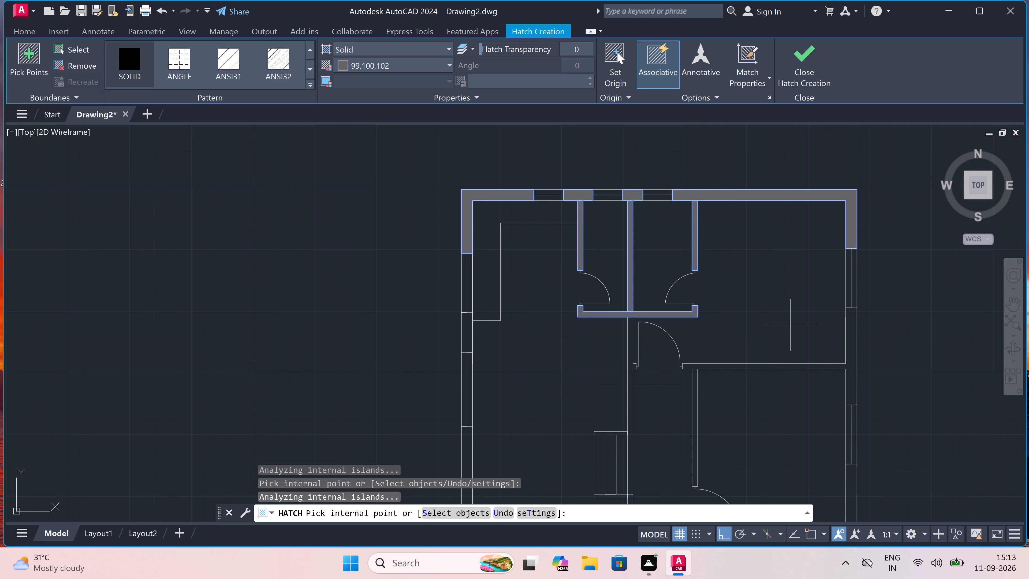
pyautogui.scroll(2, 796, 365)
pyautogui.click(796, 365)
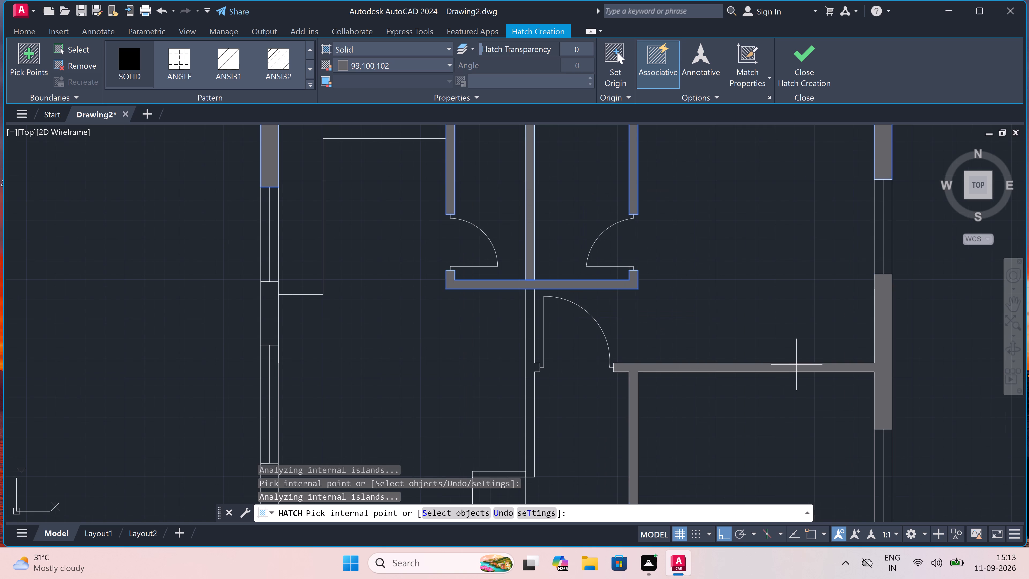
pyautogui.scroll(-6, 752, 303)
pyautogui.scroll(3, 772, 341)
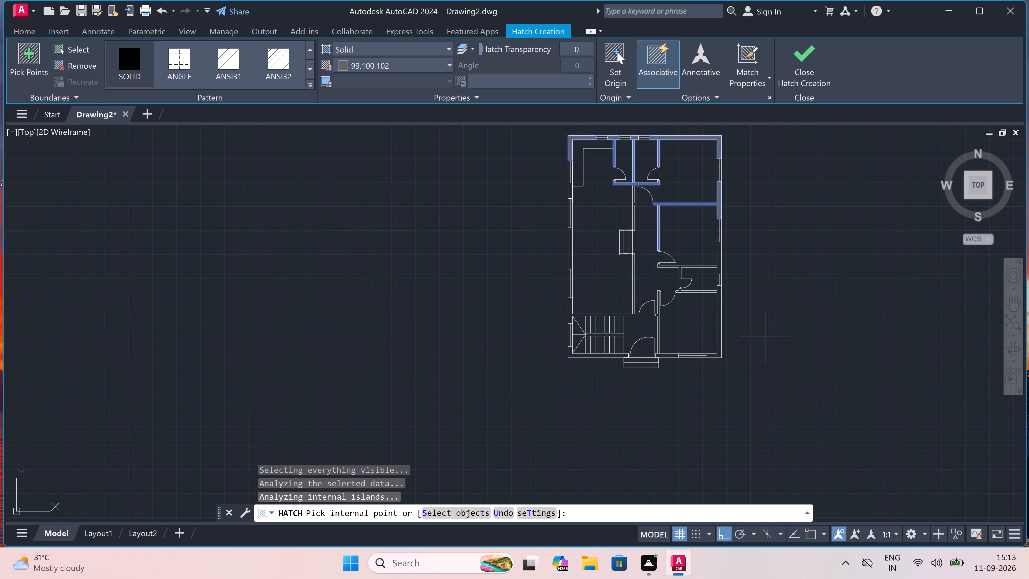
pyautogui.scroll(2, 718, 315)
pyautogui.click(718, 314)
# Add the right outer wall piece above the small room's window and that room's upper and lower partitions to the solid hatch.
pyautogui.scroll(-4, 719, 314)
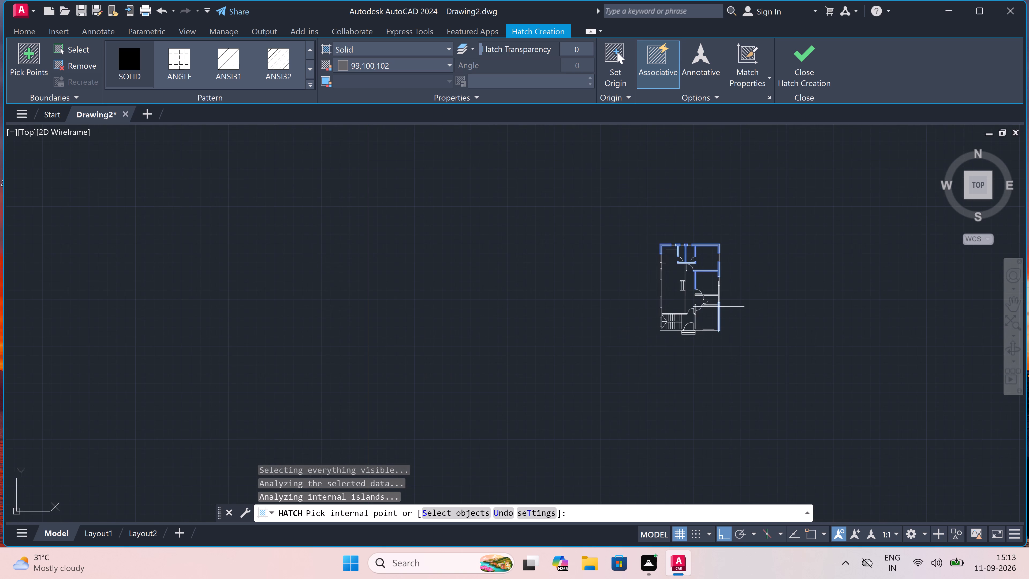
pyautogui.scroll(6, 716, 292)
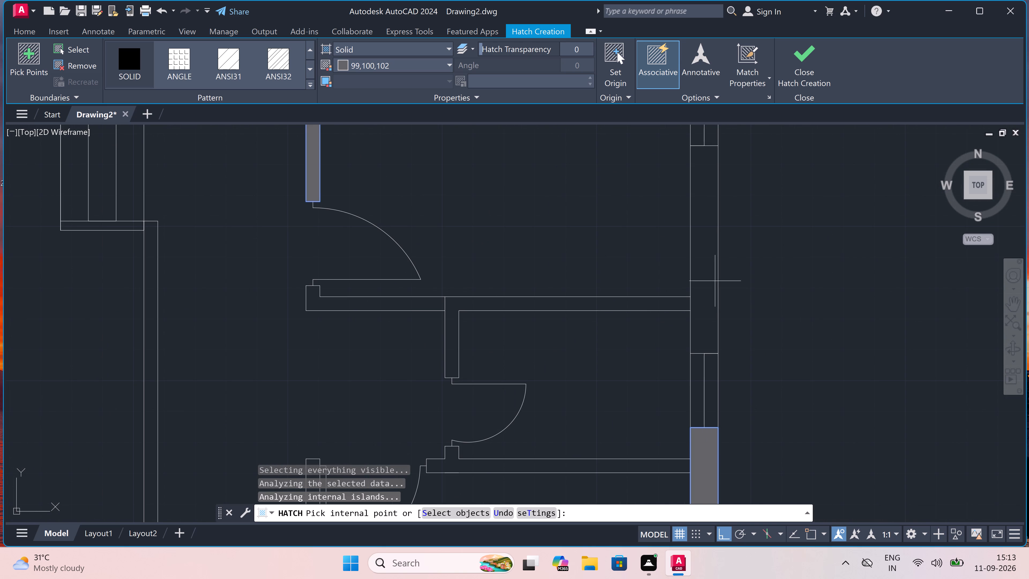
pyautogui.click(709, 277)
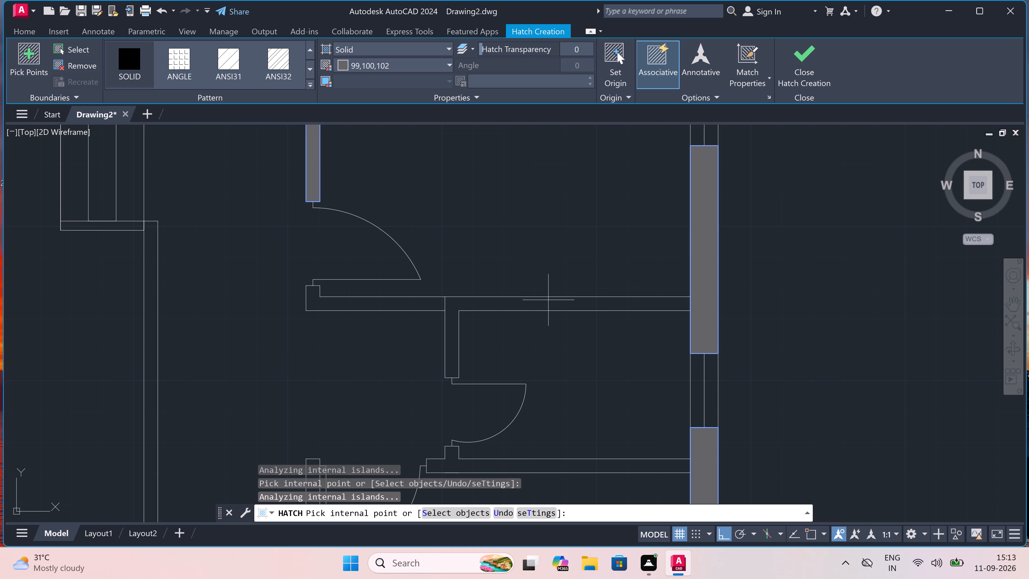
pyautogui.click(535, 300)
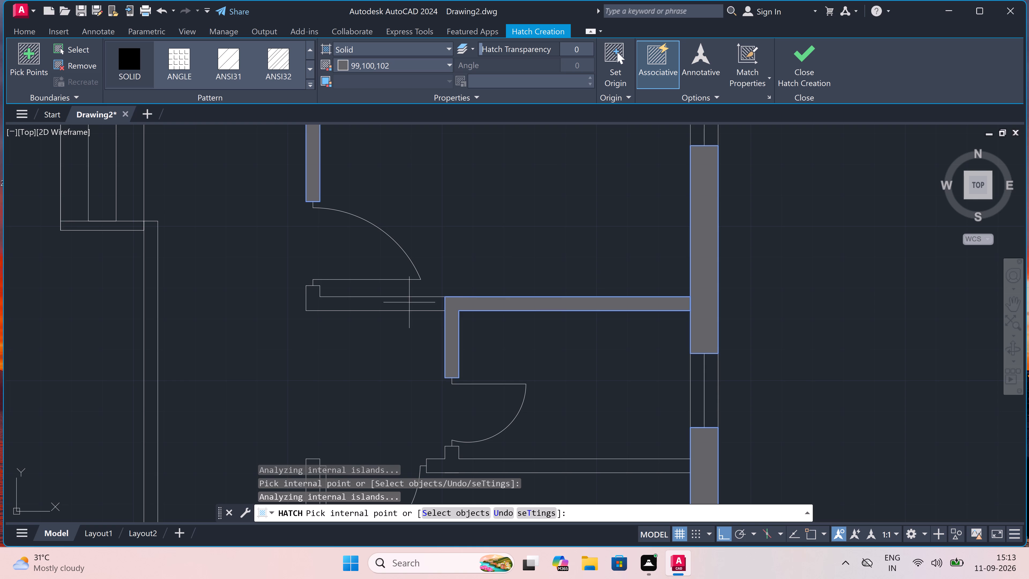
pyautogui.click(409, 302)
pyautogui.scroll(-5, 409, 302)
pyautogui.scroll(3, 411, 336)
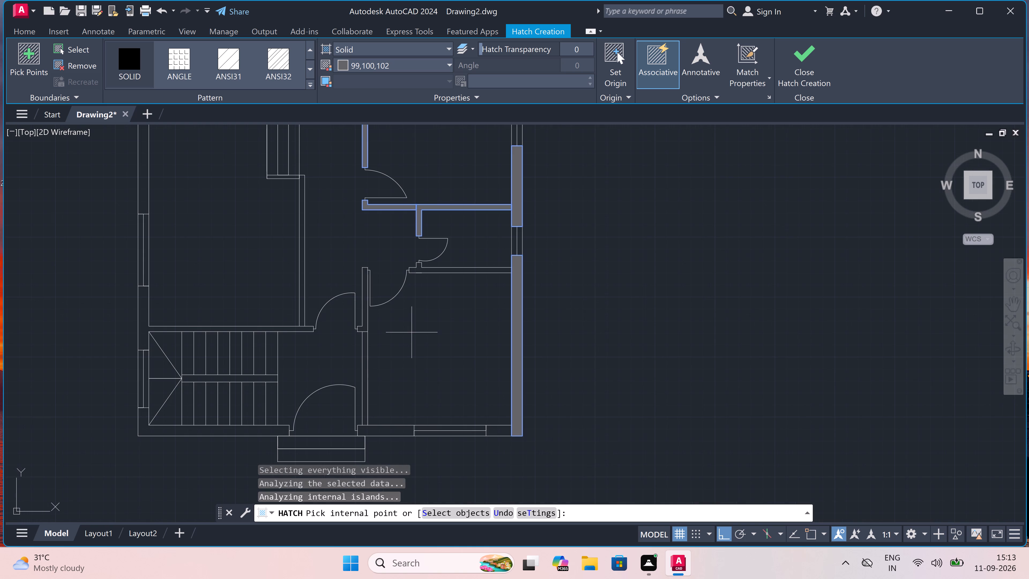
pyautogui.scroll(3, 444, 262)
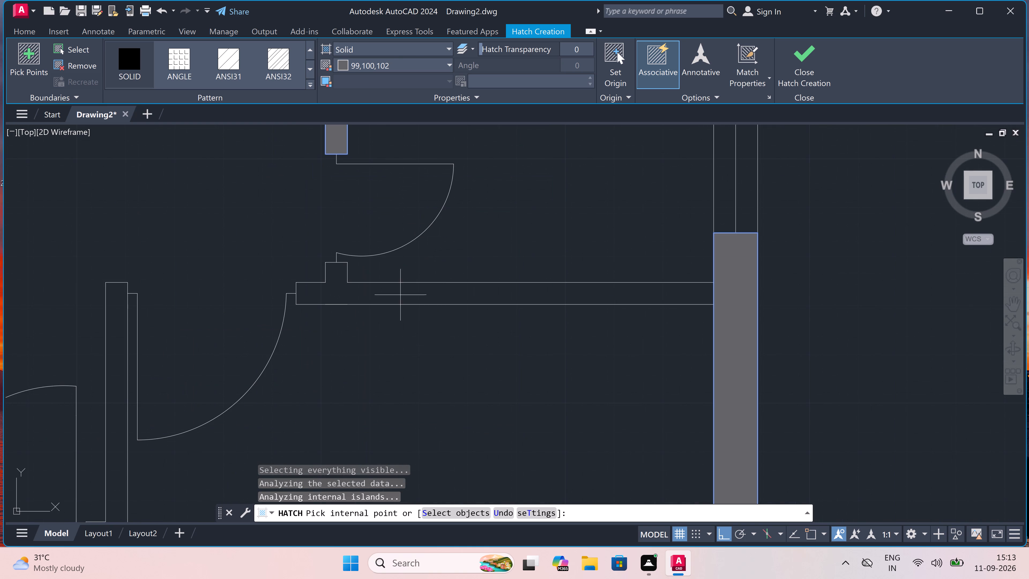
pyautogui.click(401, 296)
# Add both pieces of the partition between the entrance hall and the lower-right room to the solid hatch.
pyautogui.scroll(-5, 402, 296)
pyautogui.scroll(-4, 365, 315)
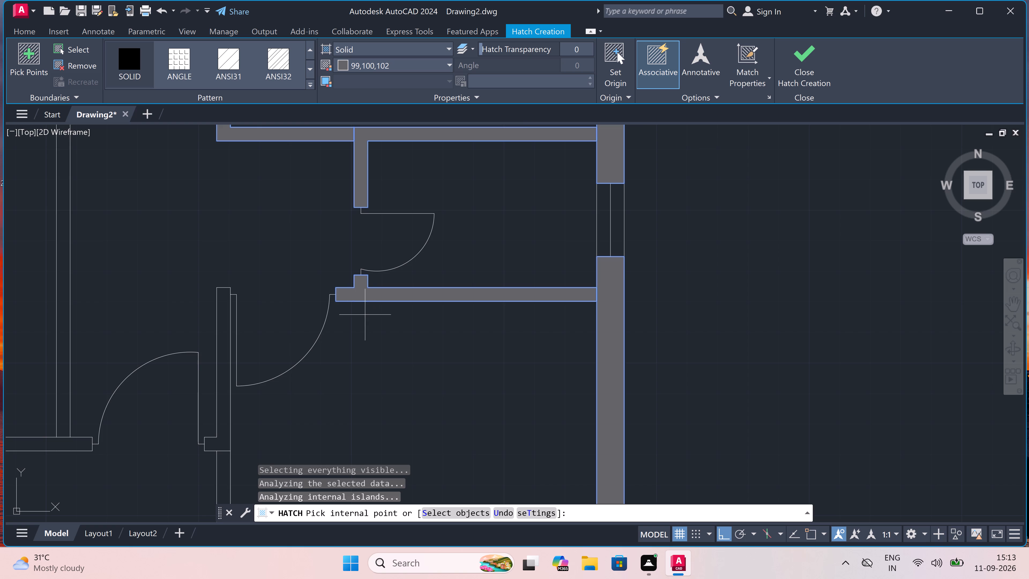
pyautogui.scroll(-4, 317, 332)
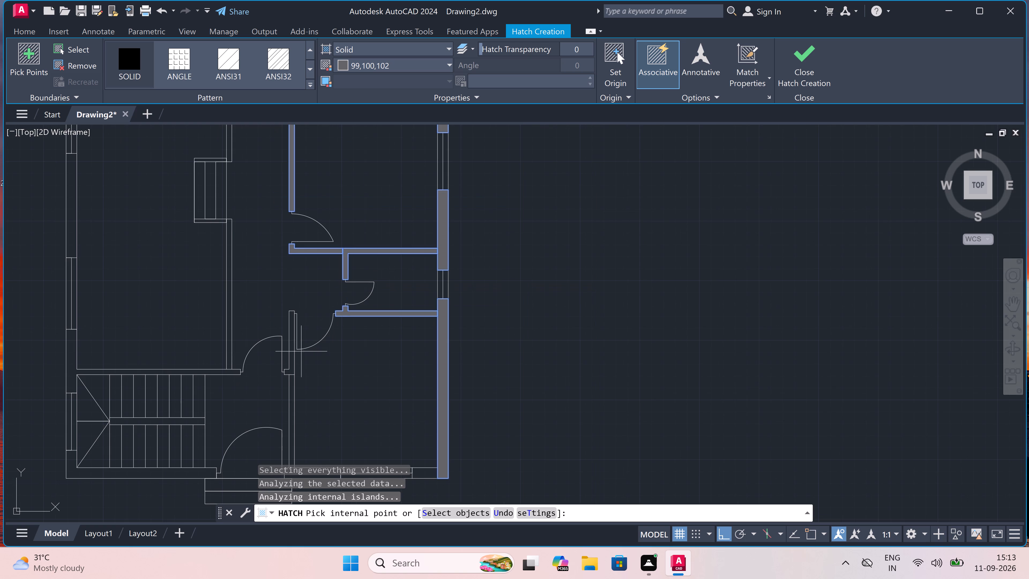
pyautogui.scroll(3, 288, 357)
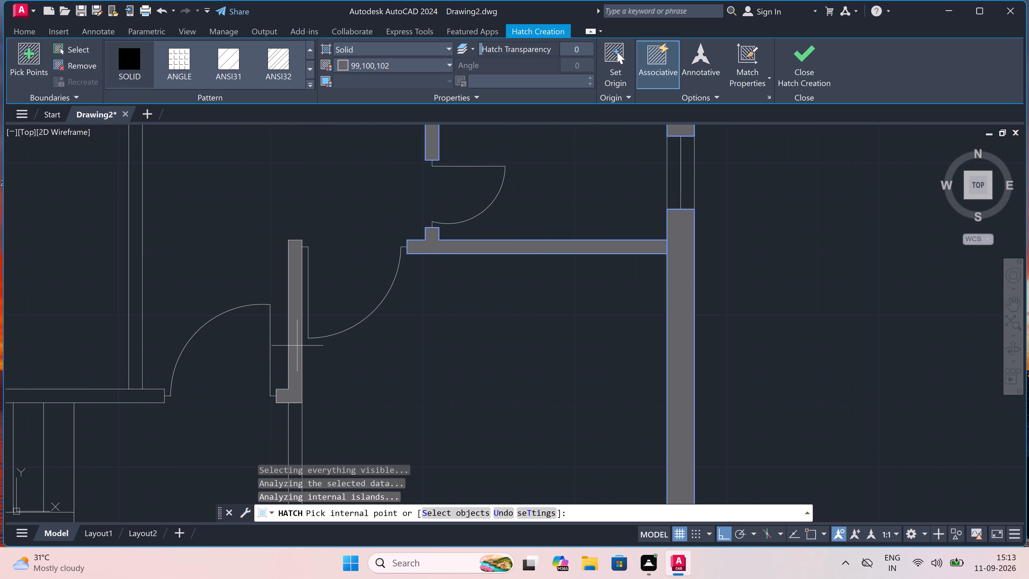
pyautogui.click(298, 346)
pyautogui.scroll(-5, 298, 346)
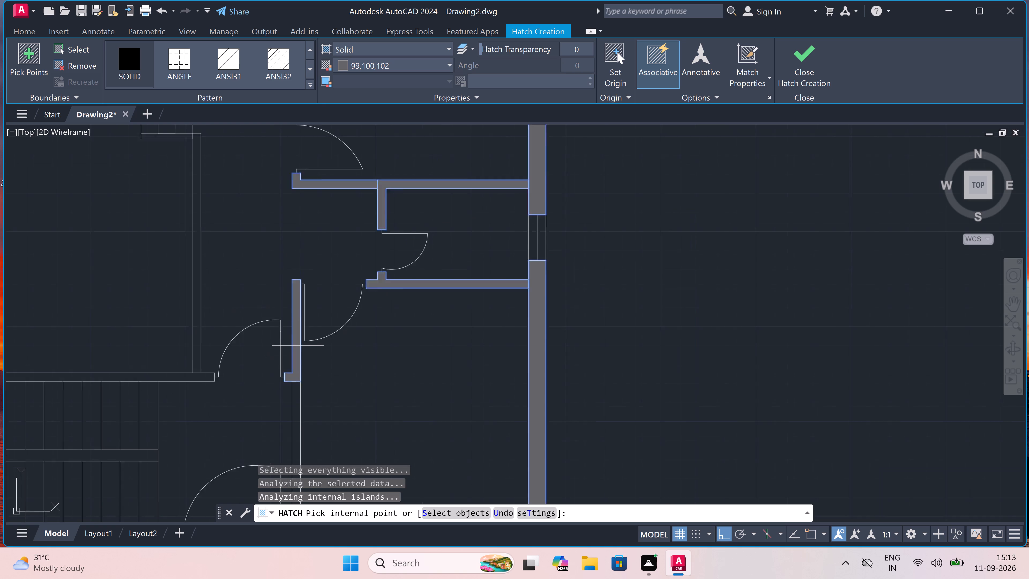
pyautogui.scroll(6, 296, 356)
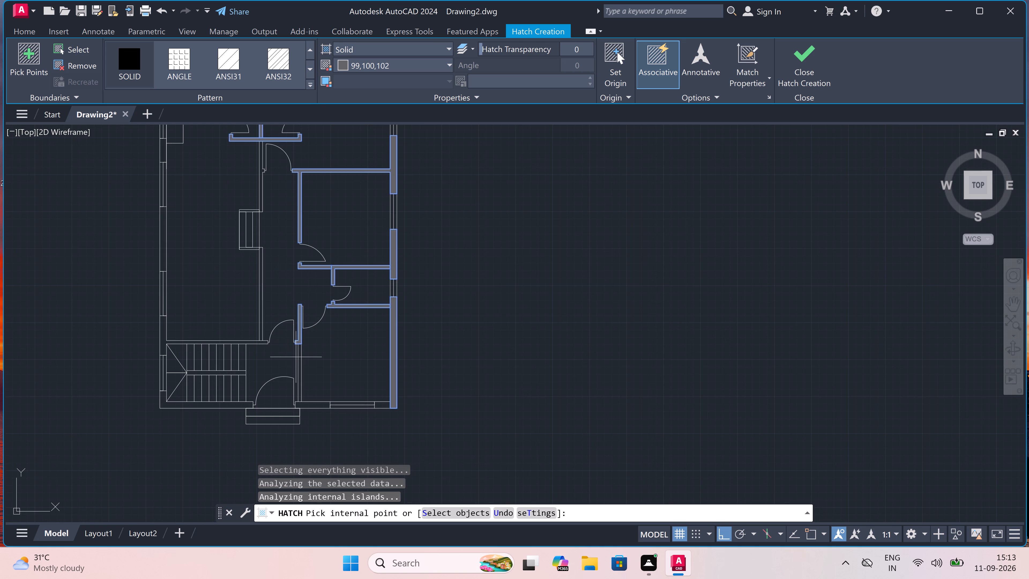
pyautogui.scroll(3, 297, 357)
pyautogui.click(311, 348)
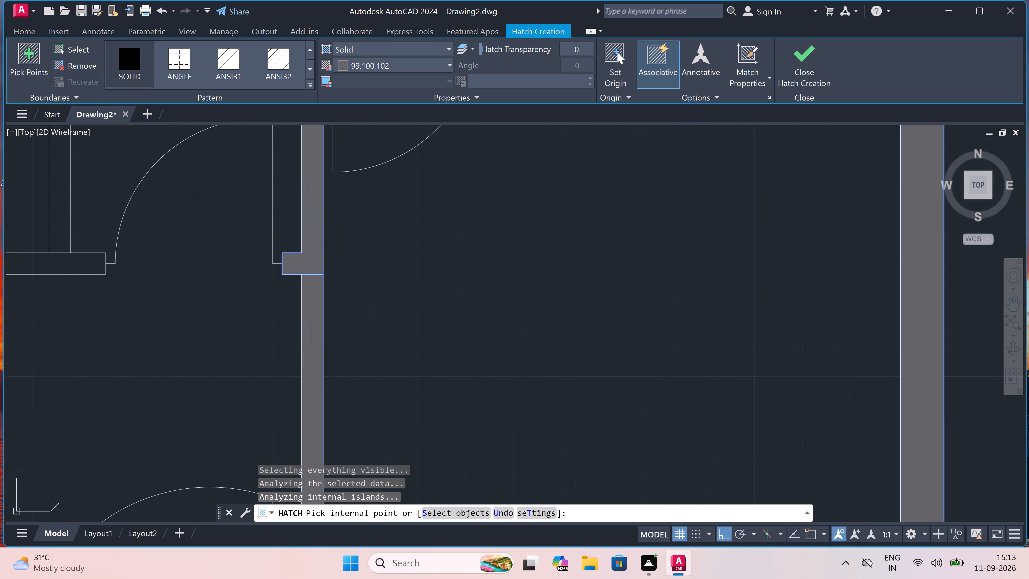
# Add the bottom outer wall pieces on both sides of the lower-right room's window to the solid hatch.
pyautogui.scroll(-10, 311, 348)
pyautogui.scroll(3, 315, 387)
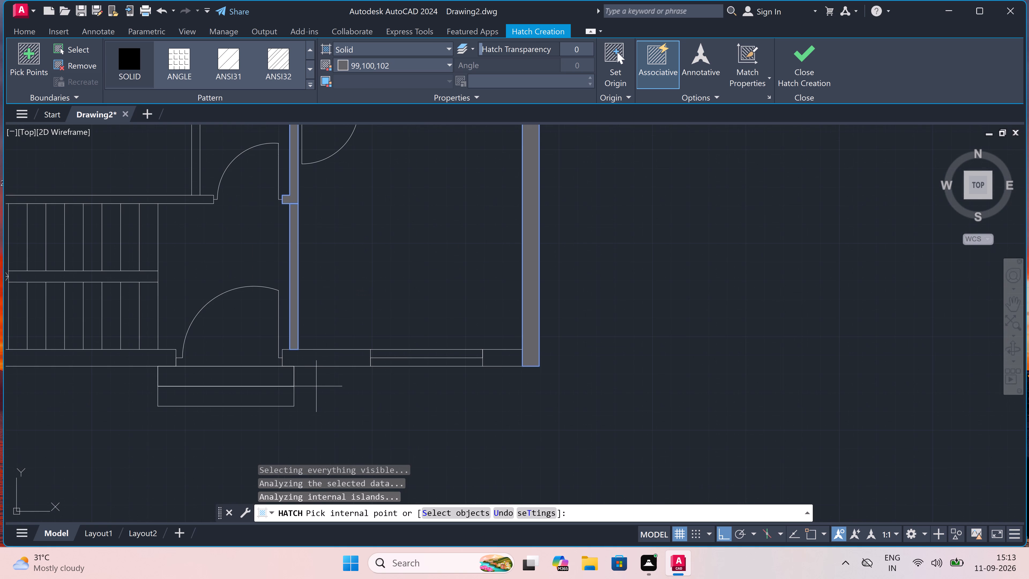
pyautogui.scroll(3, 308, 370)
pyautogui.click(317, 326)
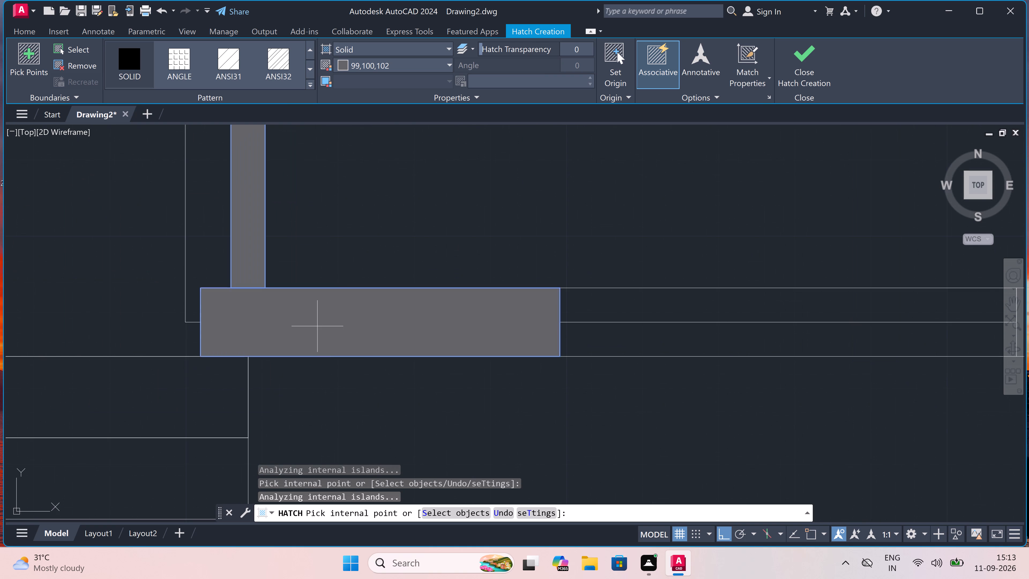
pyautogui.scroll(-6, 317, 326)
pyautogui.scroll(4, 462, 329)
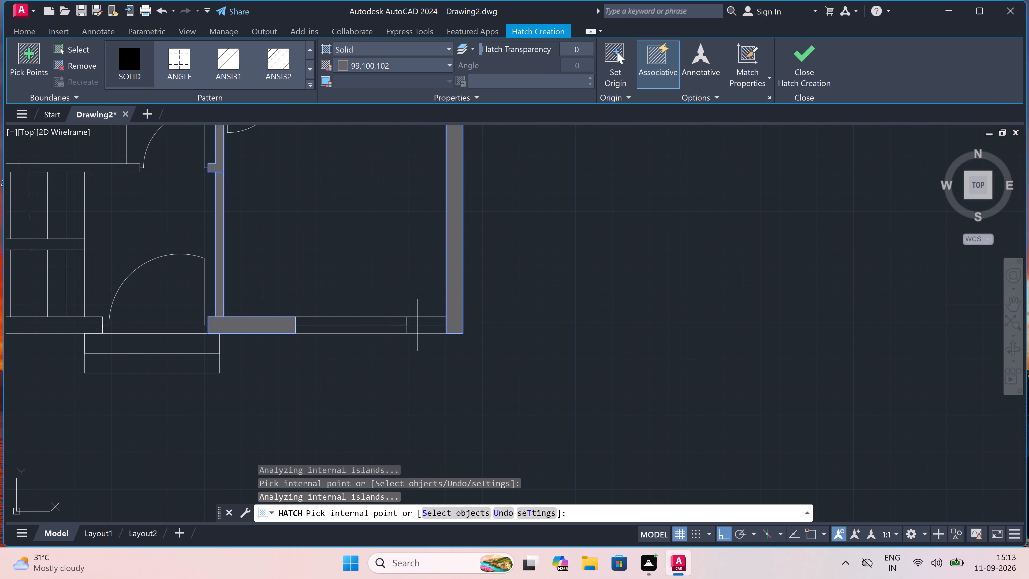
pyautogui.scroll(3, 418, 325)
pyautogui.click(418, 325)
# Add the lower-left corner wall, the wall above the staircase and the left outer wall piece between the two windows above it to the hatch.
pyautogui.scroll(-8, 418, 325)
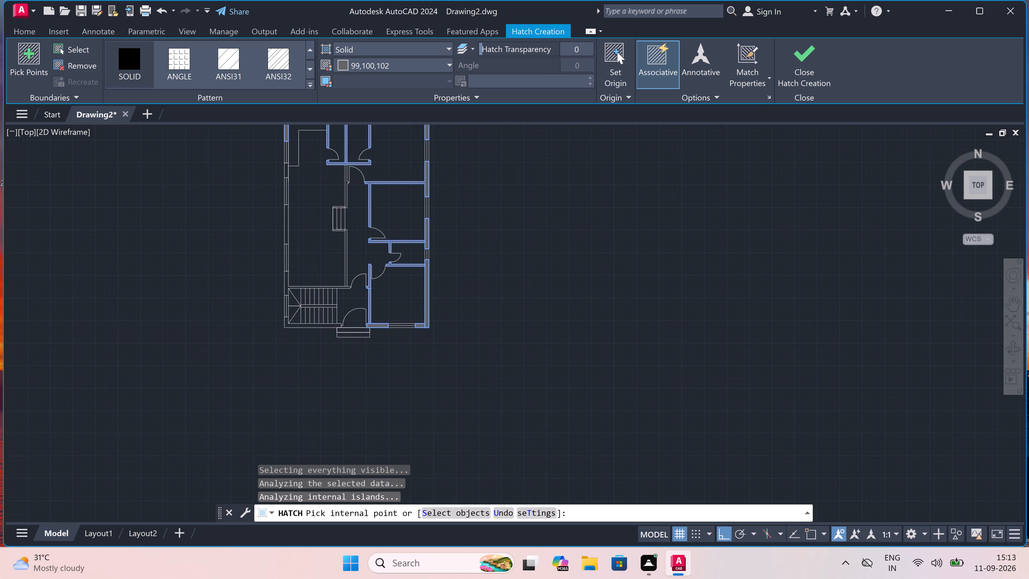
pyautogui.scroll(-2, 418, 325)
pyautogui.scroll(2, 372, 320)
pyautogui.scroll(5, 433, 331)
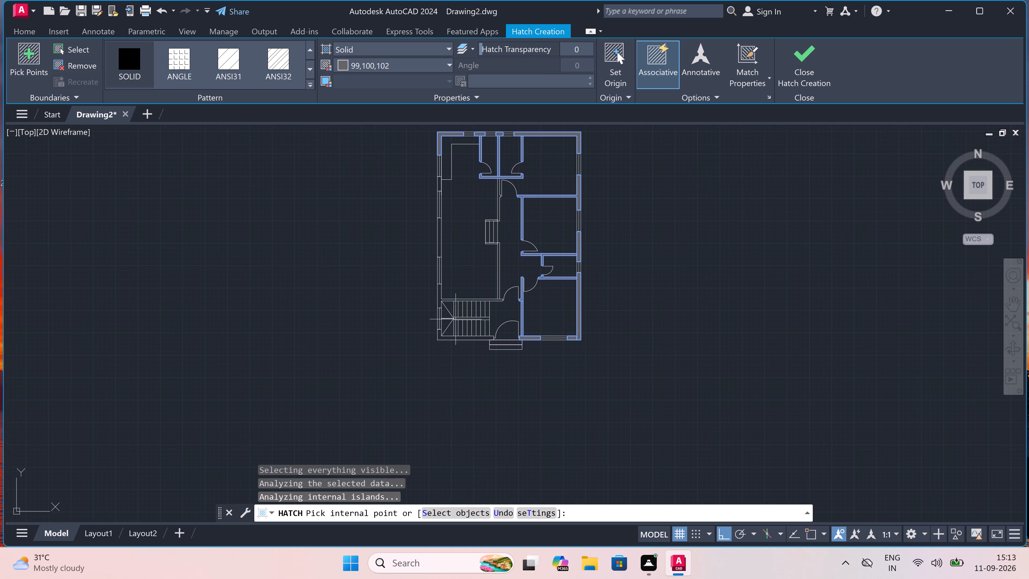
pyautogui.scroll(3, 448, 319)
pyautogui.scroll(3, 435, 344)
pyautogui.click(435, 344)
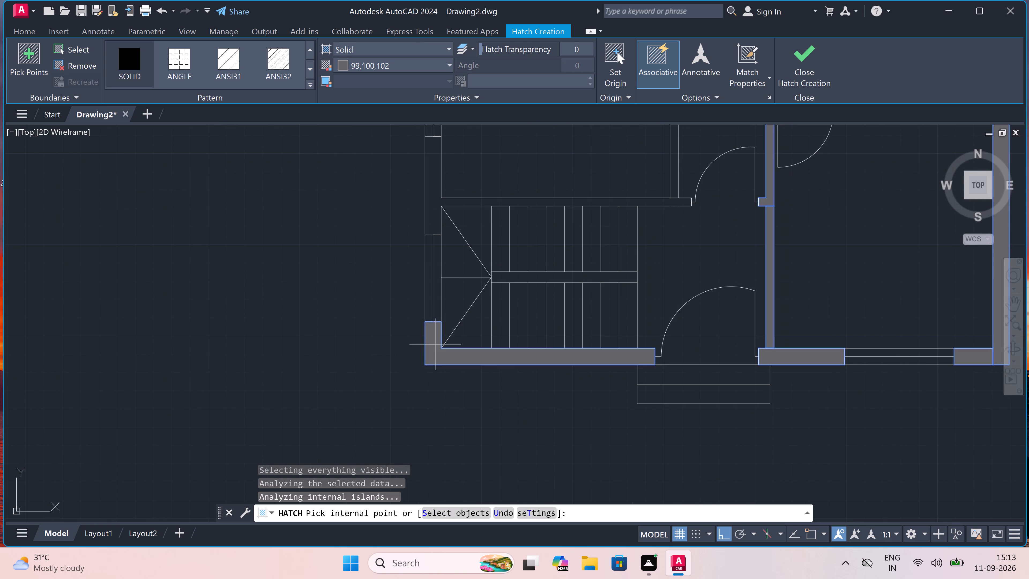
pyautogui.click(434, 198)
pyautogui.scroll(-11, 434, 198)
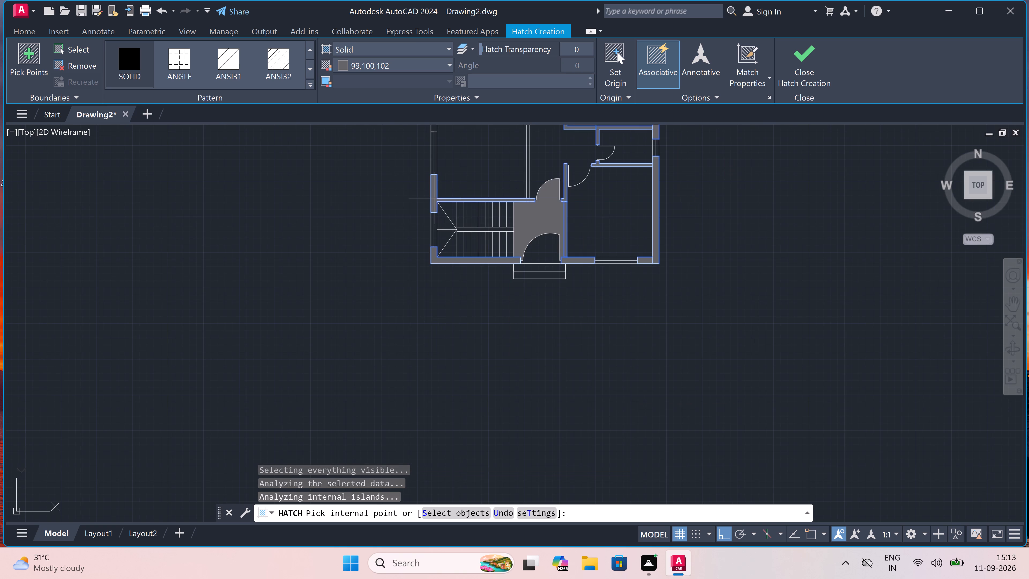
pyautogui.scroll(-4, 435, 198)
pyautogui.scroll(4, 433, 186)
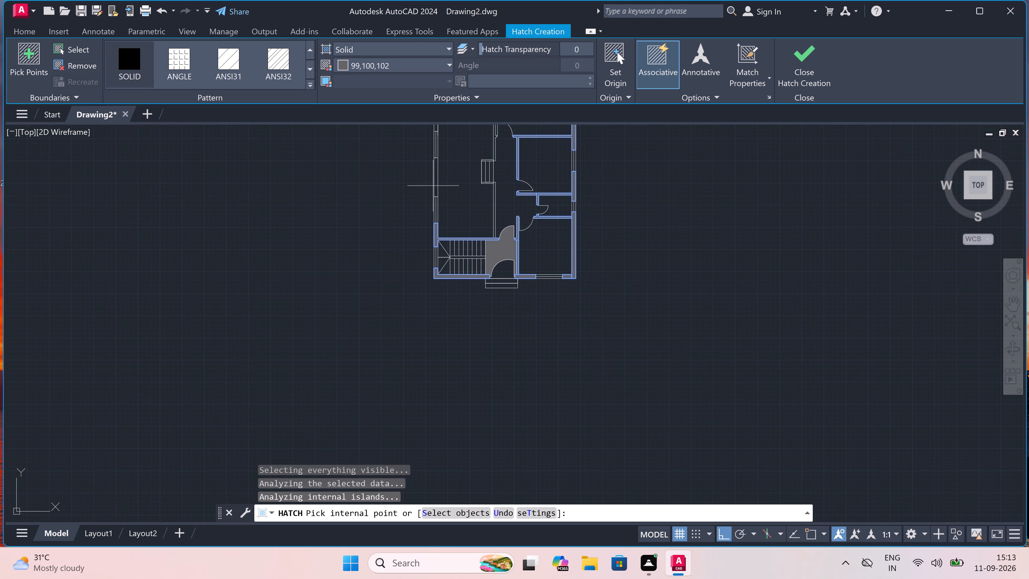
pyautogui.scroll(4, 435, 177)
pyautogui.click(435, 177)
# Add the central hall wall below the shelved niche and the niche's lower end wall to the solid hatch.
pyautogui.scroll(-5, 435, 177)
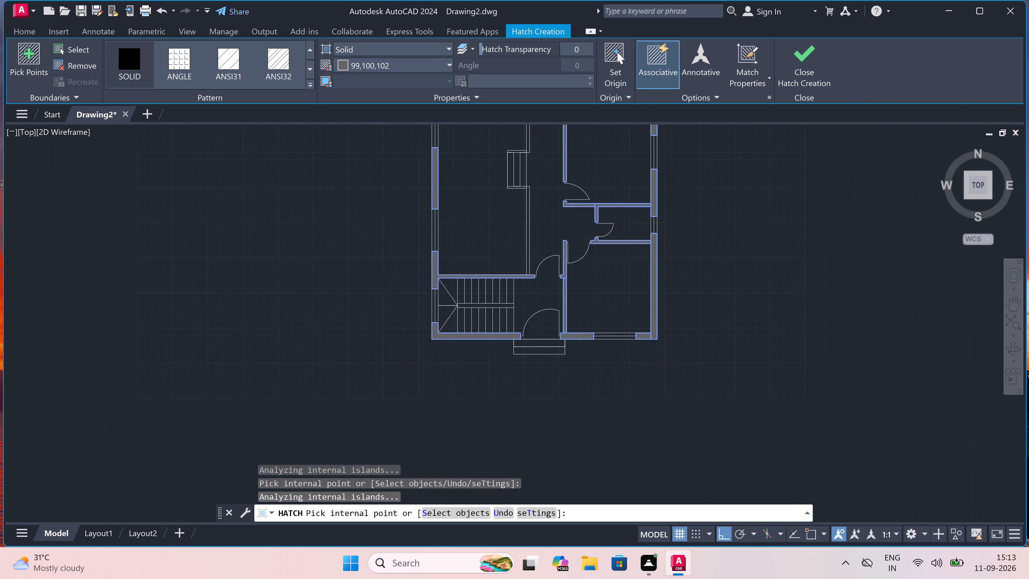
pyautogui.scroll(4, 469, 184)
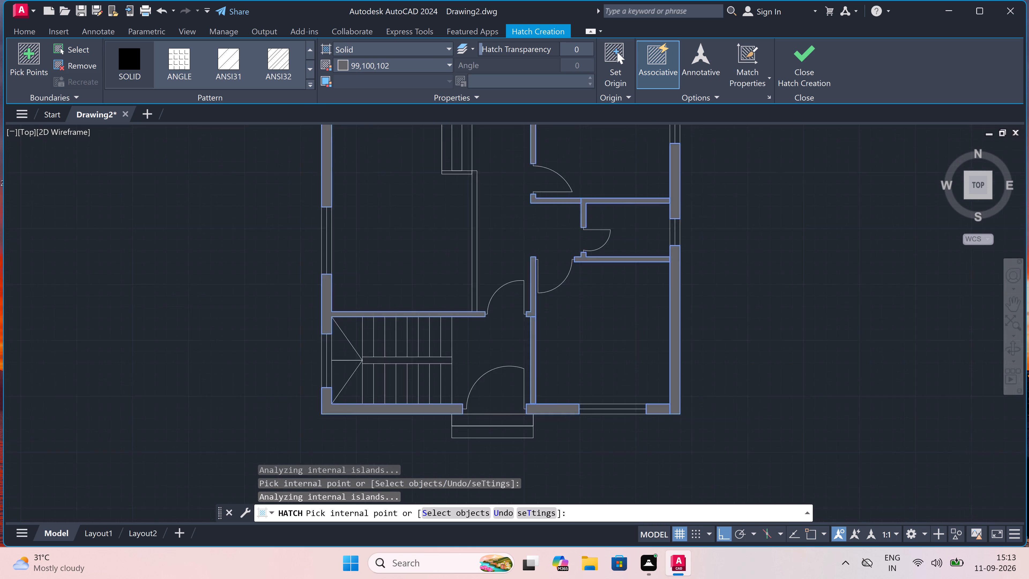
pyautogui.scroll(4, 472, 184)
pyautogui.click(492, 197)
pyautogui.scroll(-7, 493, 198)
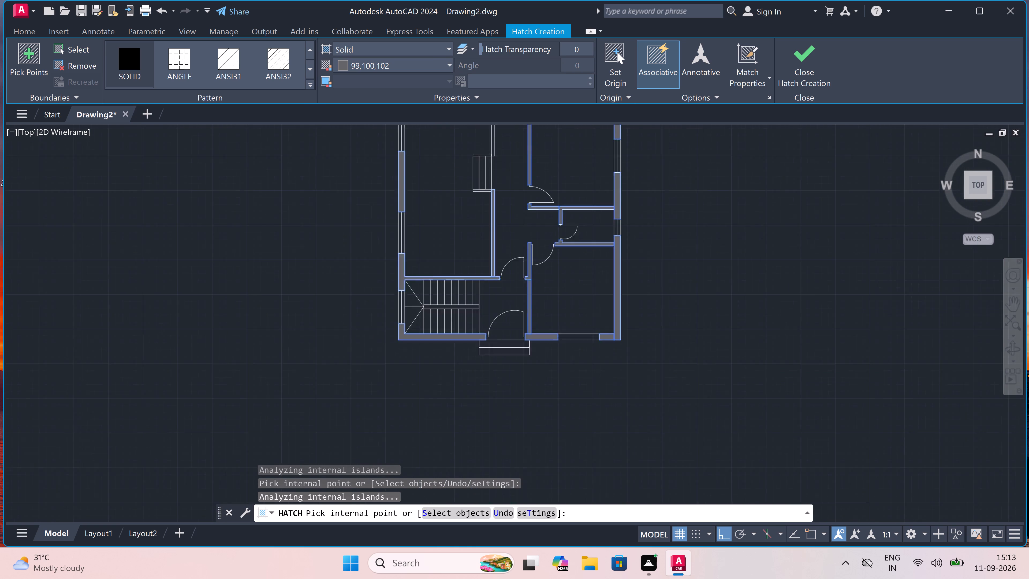
pyautogui.scroll(4, 480, 181)
pyautogui.scroll(1, 497, 208)
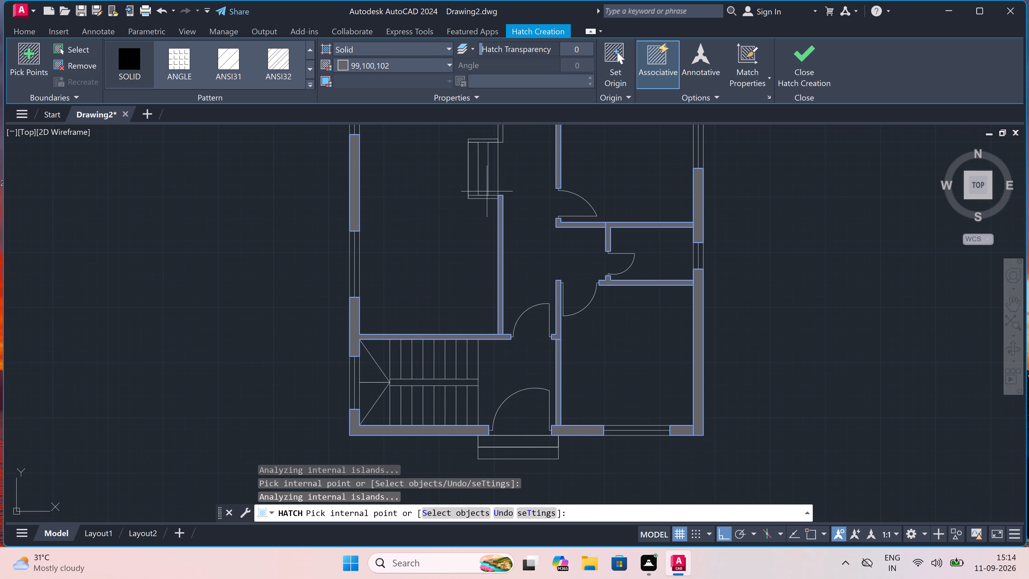
pyautogui.scroll(5, 487, 191)
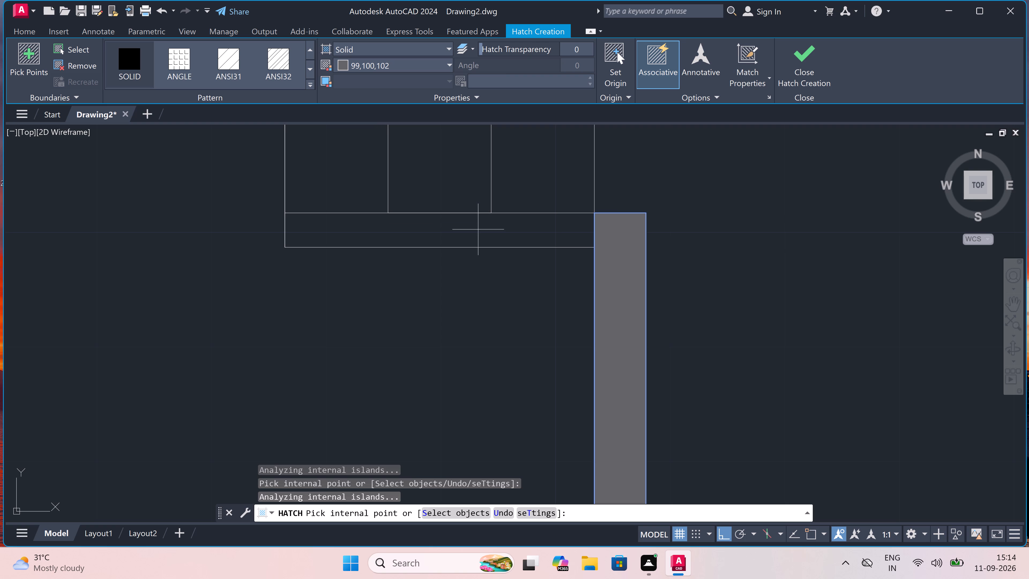
pyautogui.click(478, 232)
# Add the niche's upper end wall and the central hall wall above it to the solid hatch.
pyautogui.scroll(-11, 478, 232)
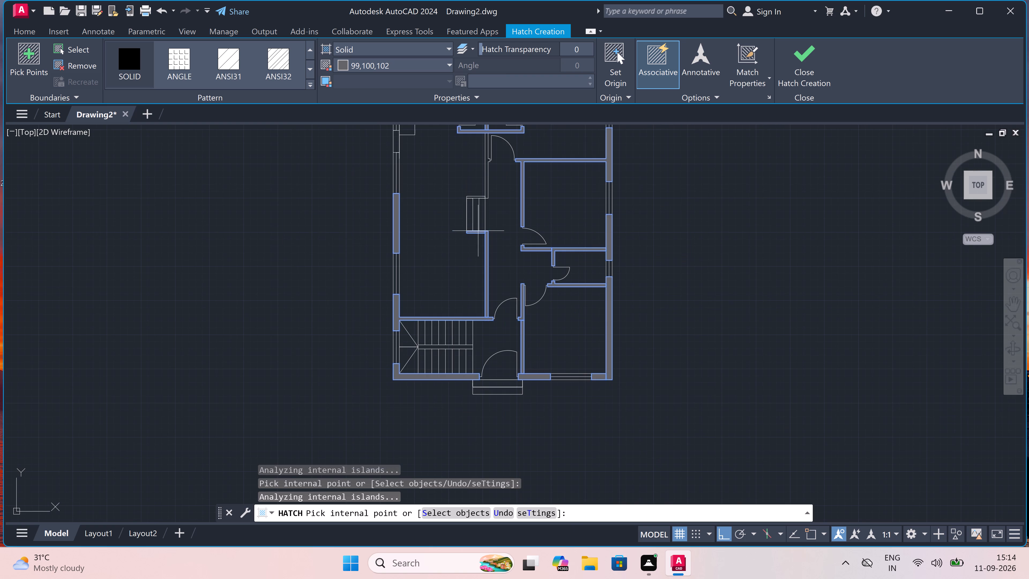
pyautogui.scroll(6, 477, 186)
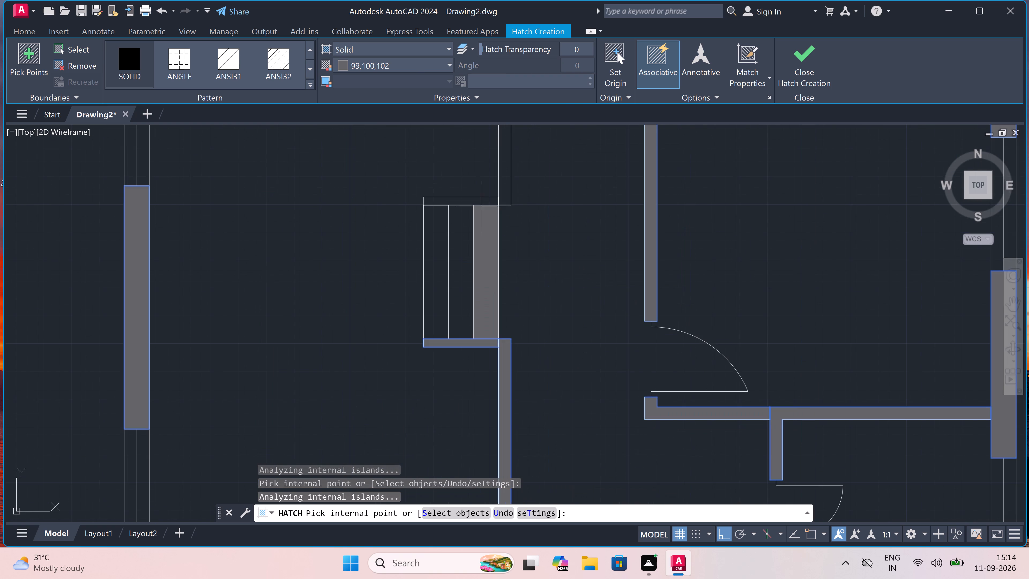
pyautogui.scroll(3, 478, 196)
pyautogui.click(478, 201)
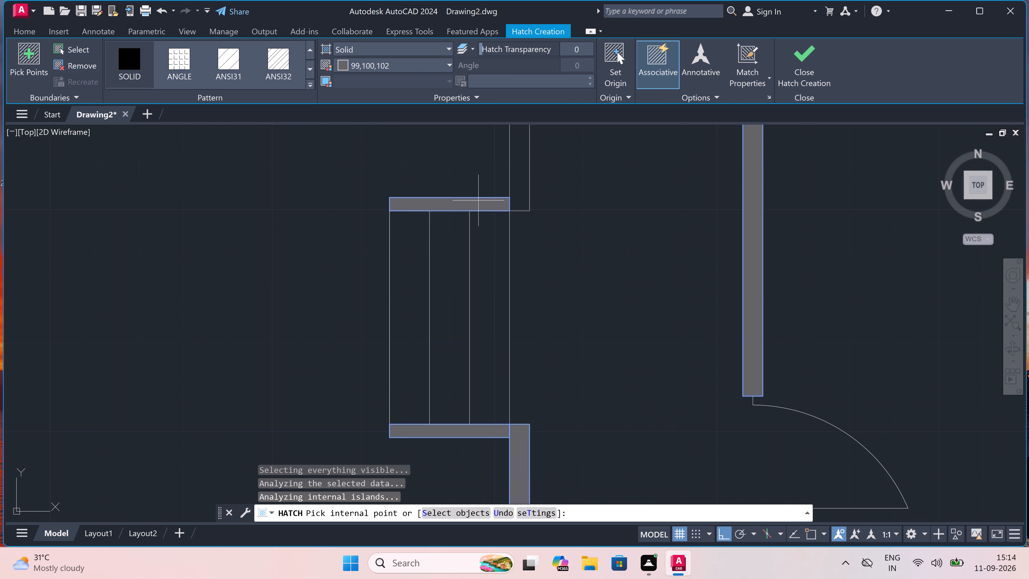
pyautogui.click(517, 189)
# Add the left outer wall piece between the two windows near the L-shaped counter to the solid hatch.
pyautogui.scroll(-9, 517, 189)
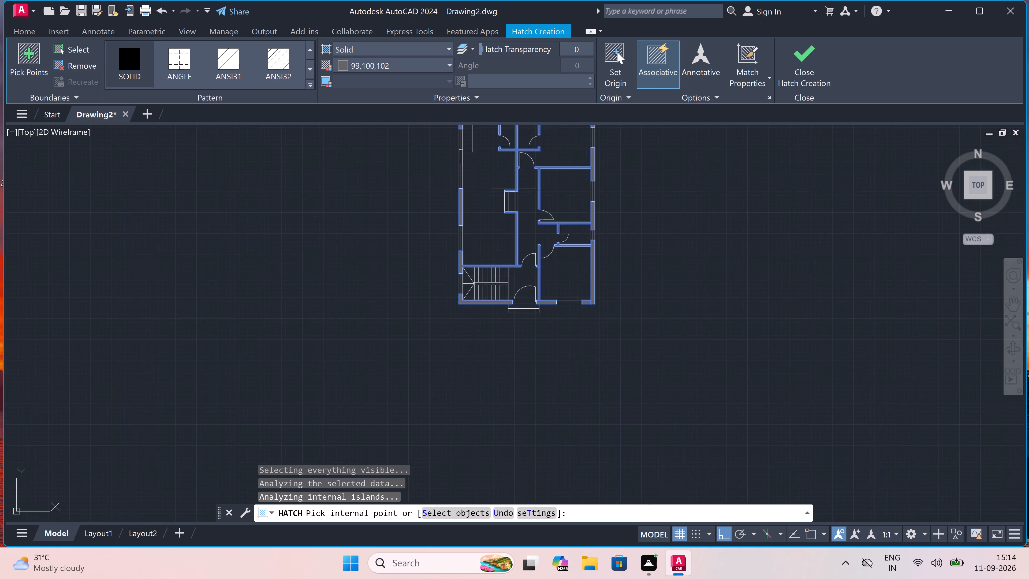
pyautogui.scroll(3, 476, 175)
pyautogui.scroll(3, 545, 177)
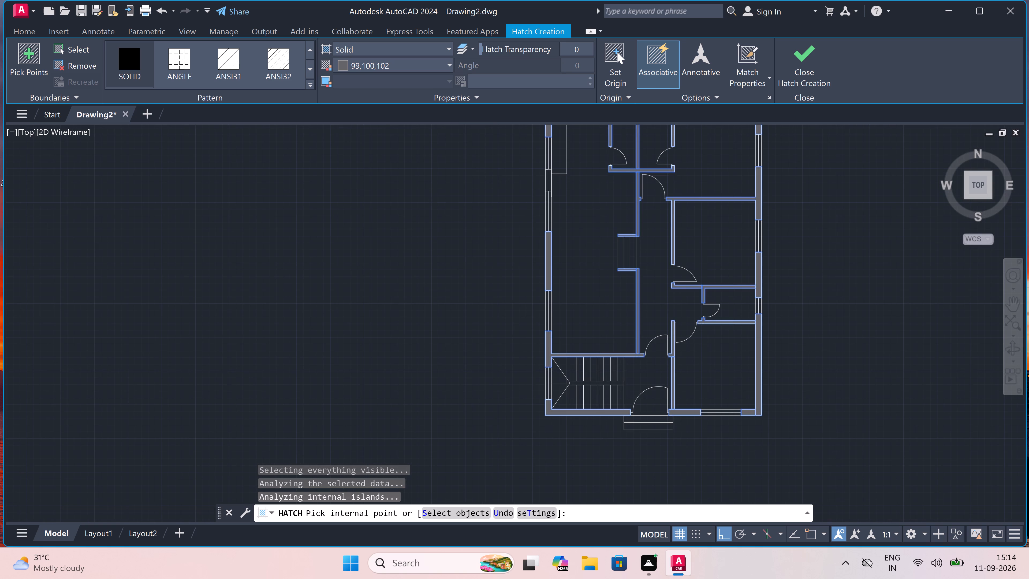
pyautogui.click(551, 178)
pyautogui.scroll(-5, 549, 179)
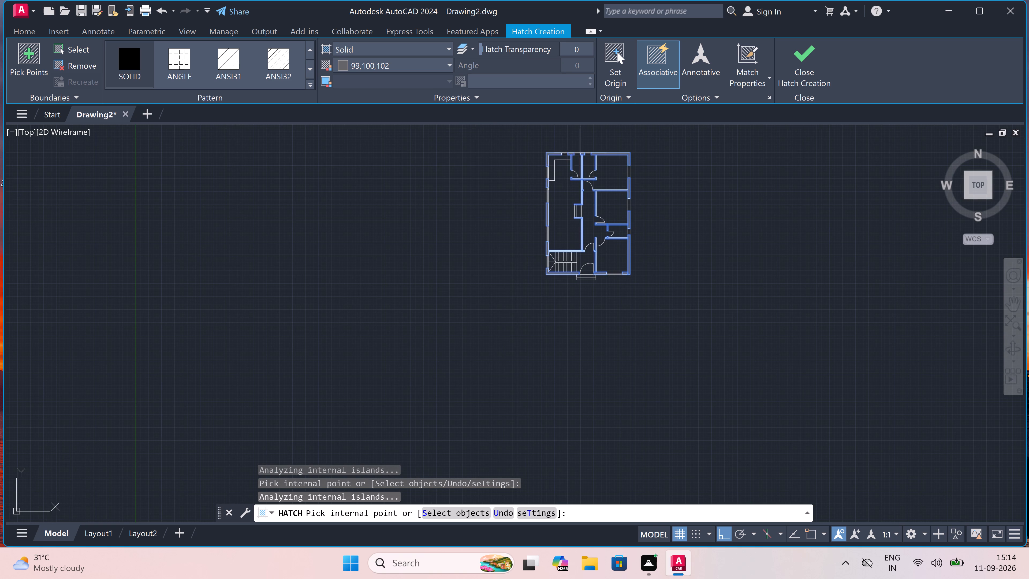
# Finish the solid wall hatch across the floor plan.
pyautogui.scroll(4, 591, 141)
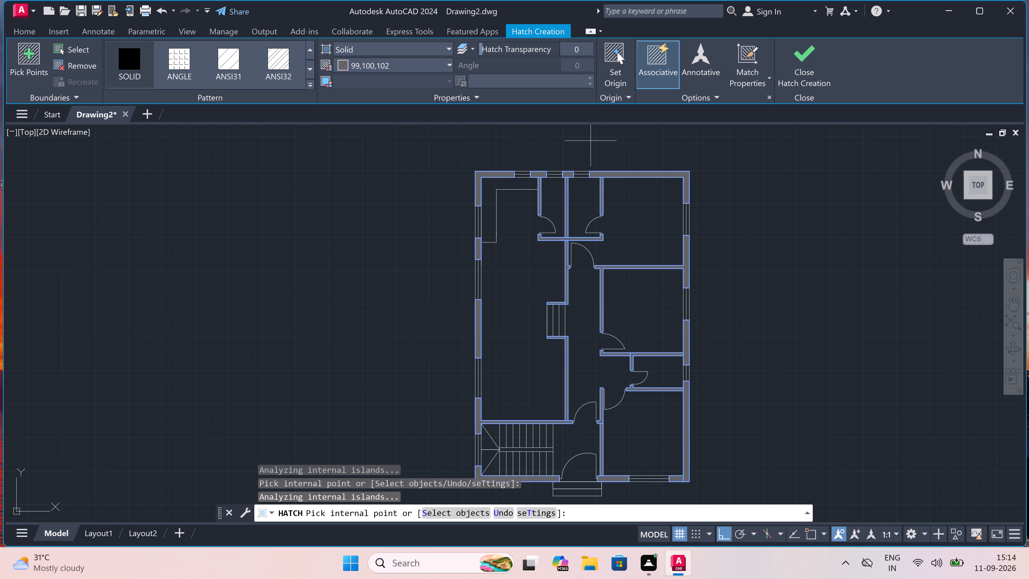
pyautogui.press('Escape')
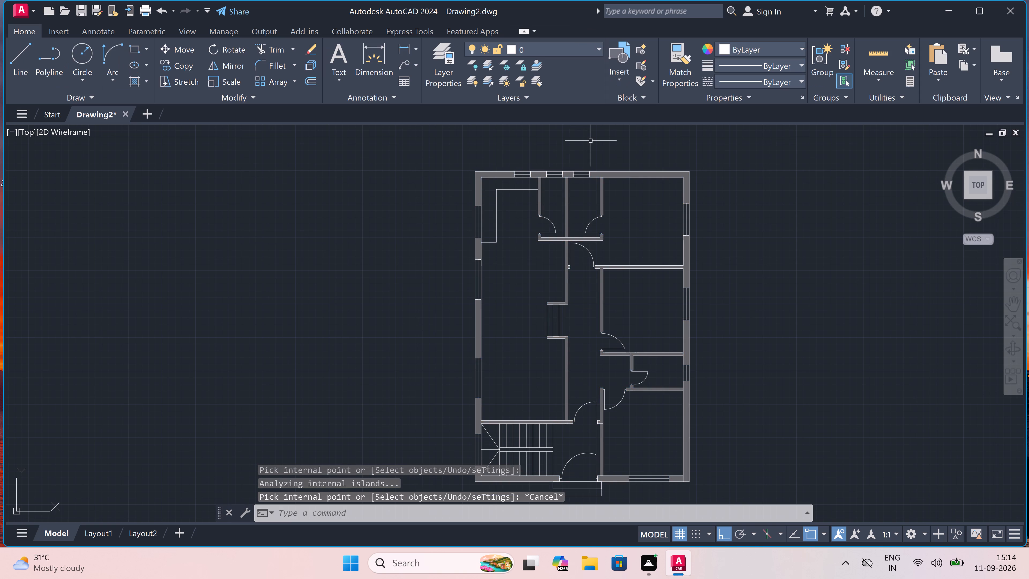
# Add multiline text reading TOILET with 4'0"X7'6" on a second line in the upper toilet beside the upper-right room.
pyautogui.scroll(-1, 591, 141)
pyautogui.scroll(1, 591, 141)
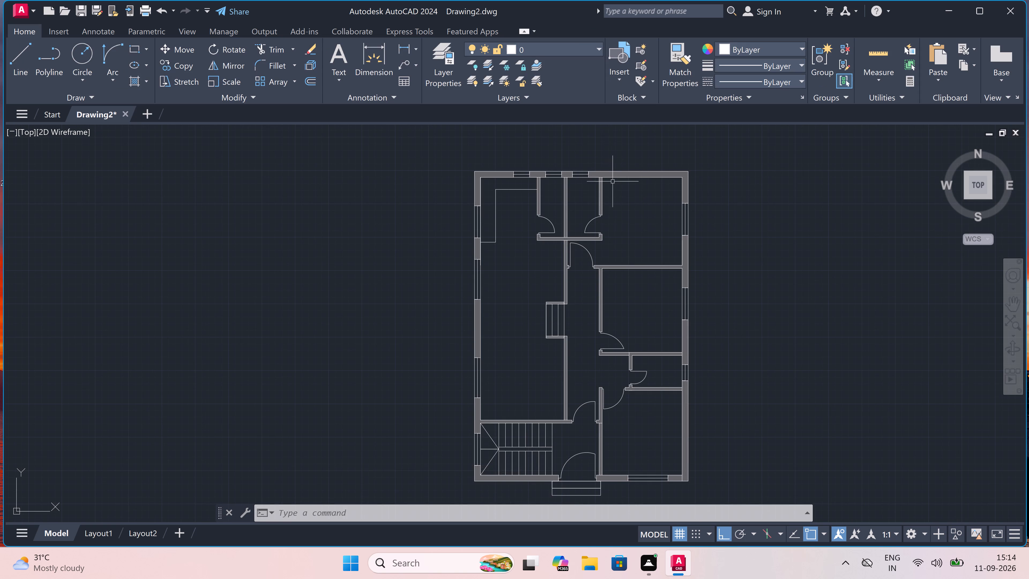
pyautogui.scroll(2, 588, 174)
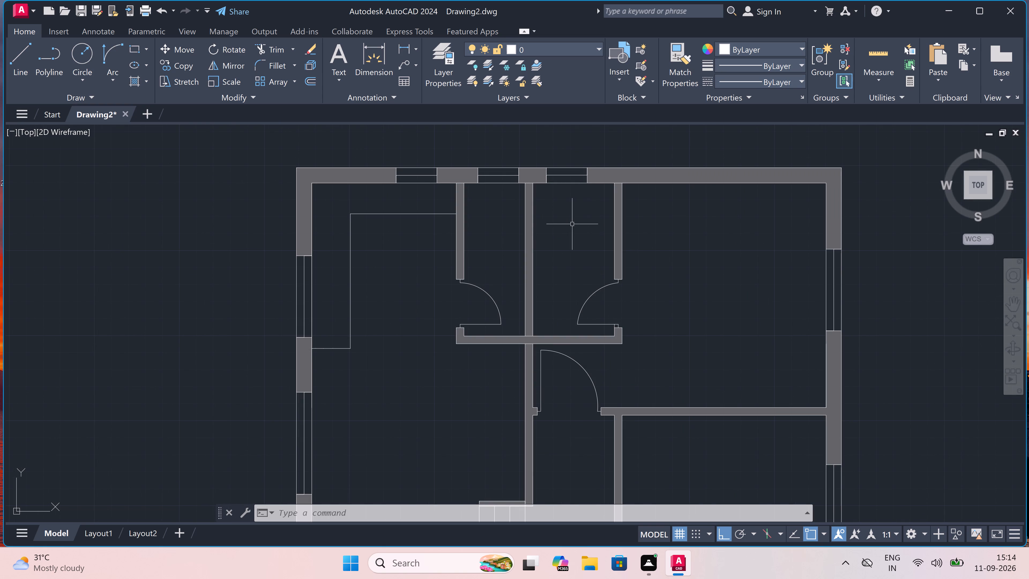
pyautogui.write('mt')
pyautogui.press('space')
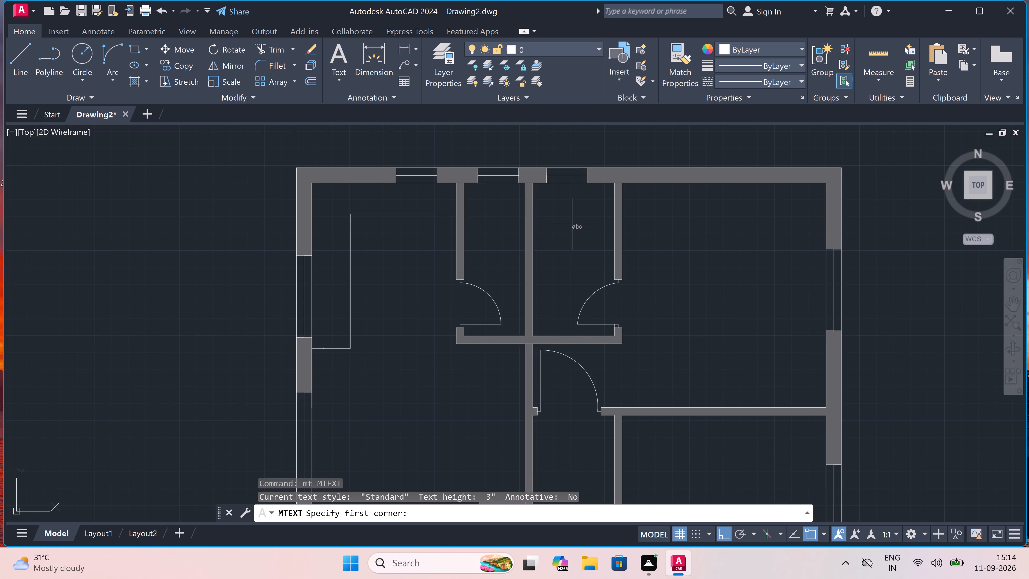
pyautogui.click(543, 258)
pyautogui.click(688, 288)
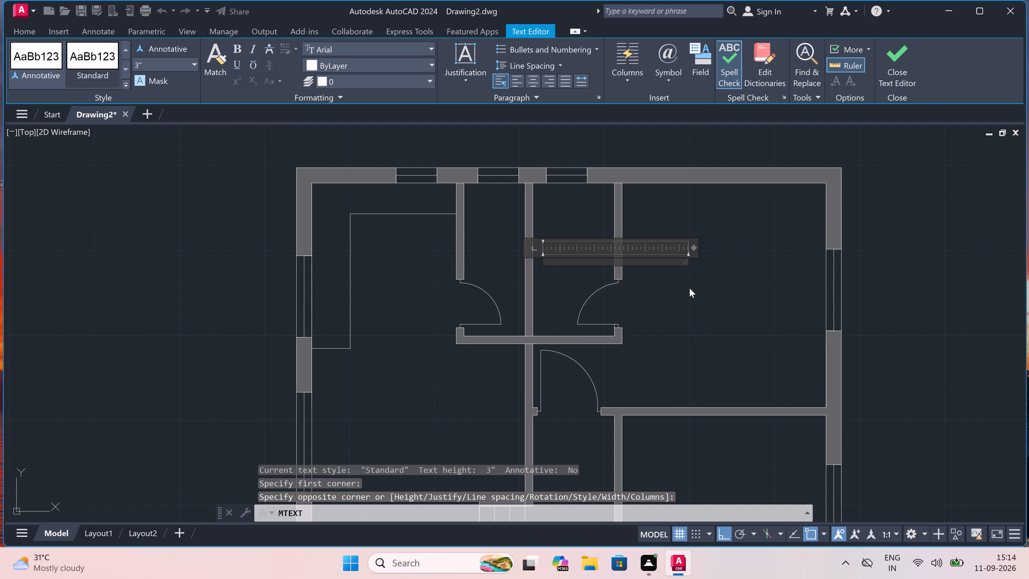
pyautogui.write('toie')
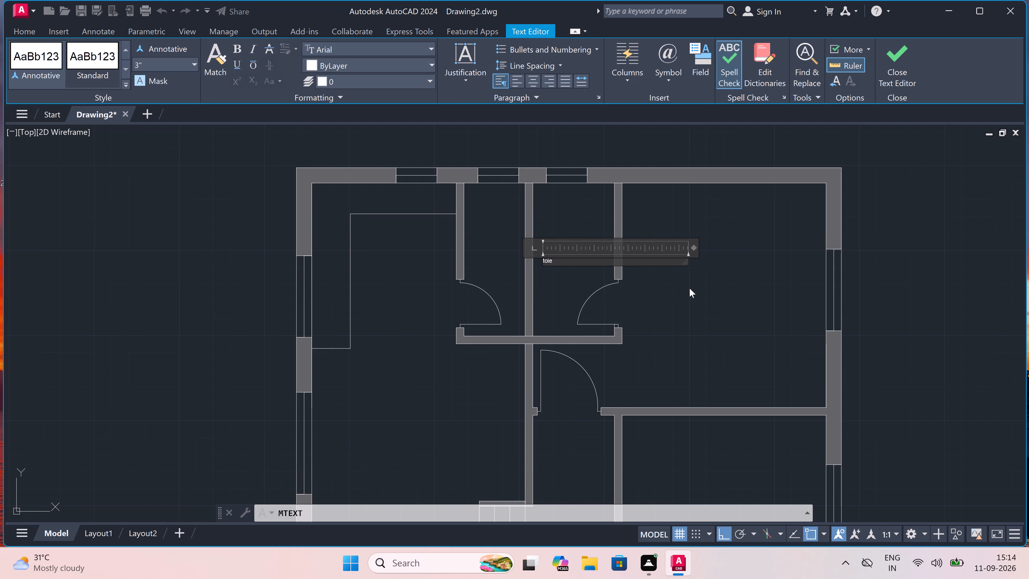
pyautogui.press('BackSpace')
pyautogui.press('BackSpace')
pyautogui.press('BackSpace')
pyautogui.press('BackSpace')
pyautogui.write('TOI')
pyautogui.write('LET')
pyautogui.press('Return')
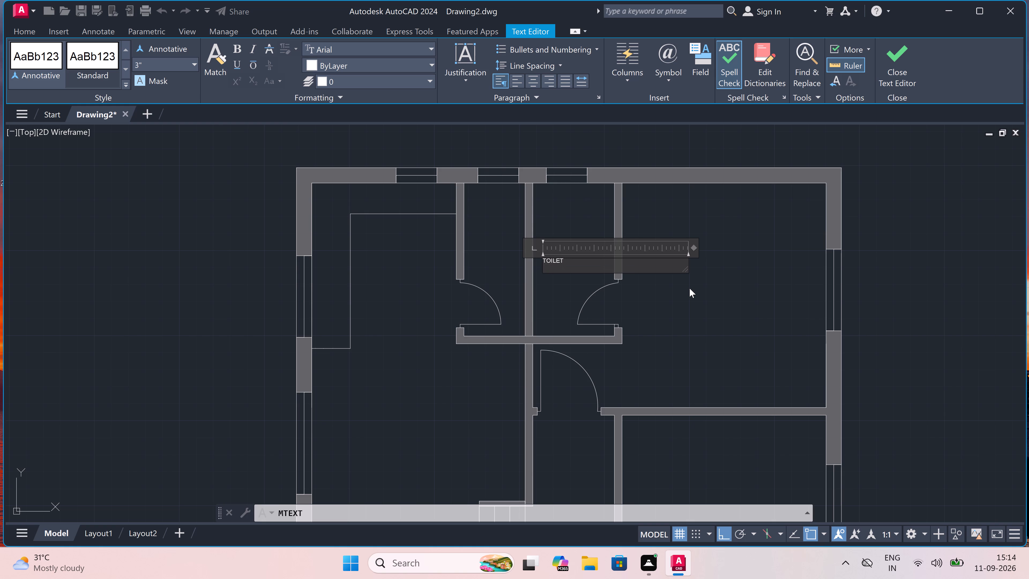
pyautogui.write('4\'0"X')
pyautogui.write("7'6")
pyautogui.hotkey('shift', '"')
pyautogui.click(545, 288)
# Shift the TOILET label horizontally away from the partition, towards the middle of its room.
pyautogui.scroll(2, 548, 269)
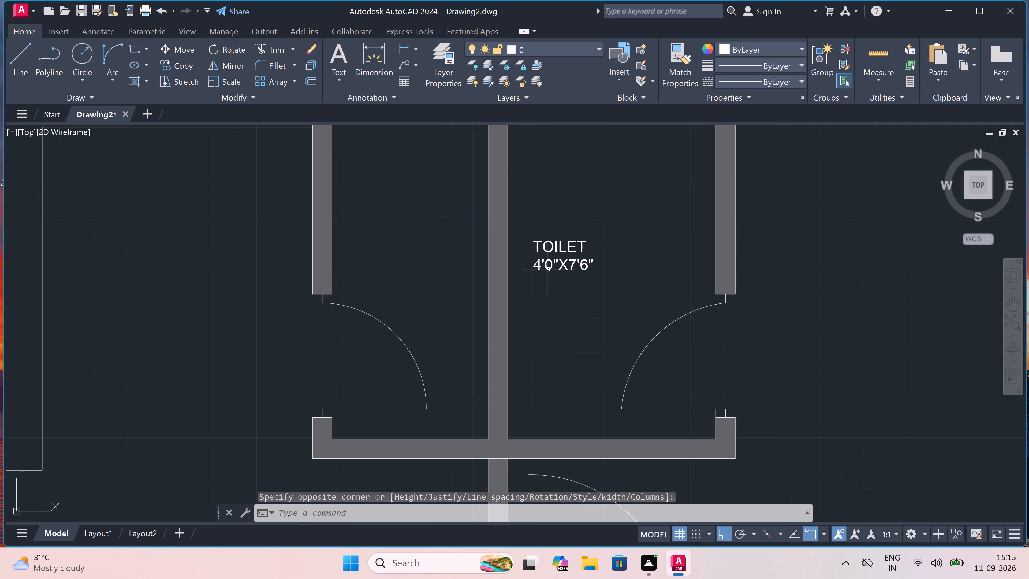
pyautogui.click(549, 269)
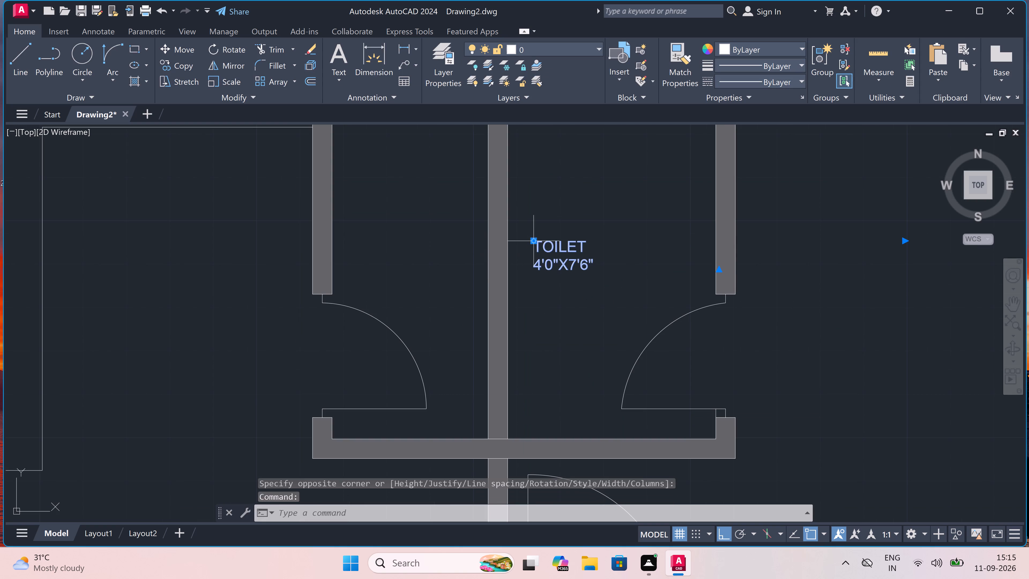
pyautogui.click(534, 240)
pyautogui.scroll(3, 554, 238)
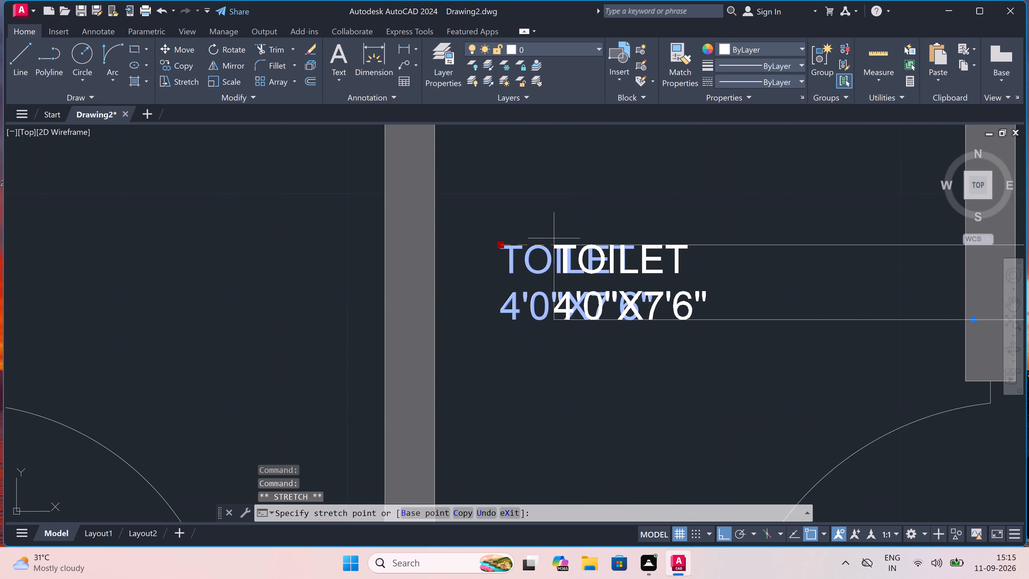
pyautogui.doubleClick(557, 242)
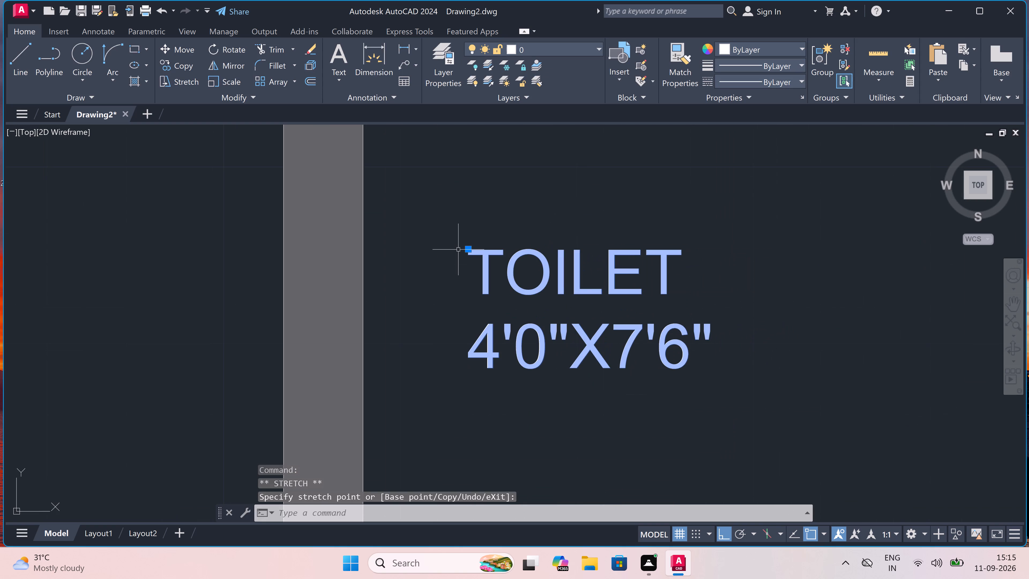
pyautogui.moveTo(469, 250); pyautogui.dragTo(475, 250)
pyautogui.scroll(3, 581, 248)
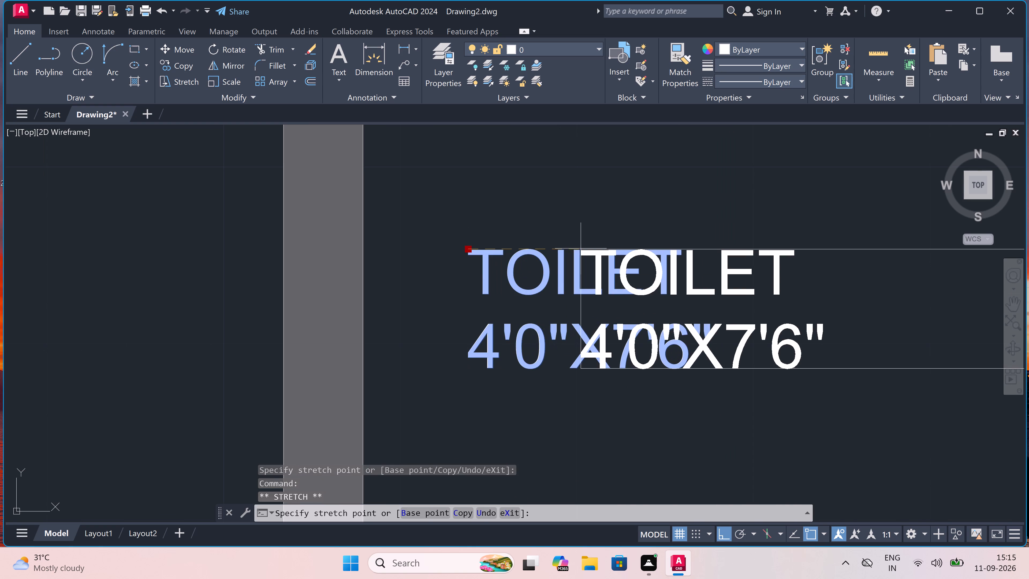
pyautogui.click(581, 247)
pyautogui.scroll(-5, 586, 236)
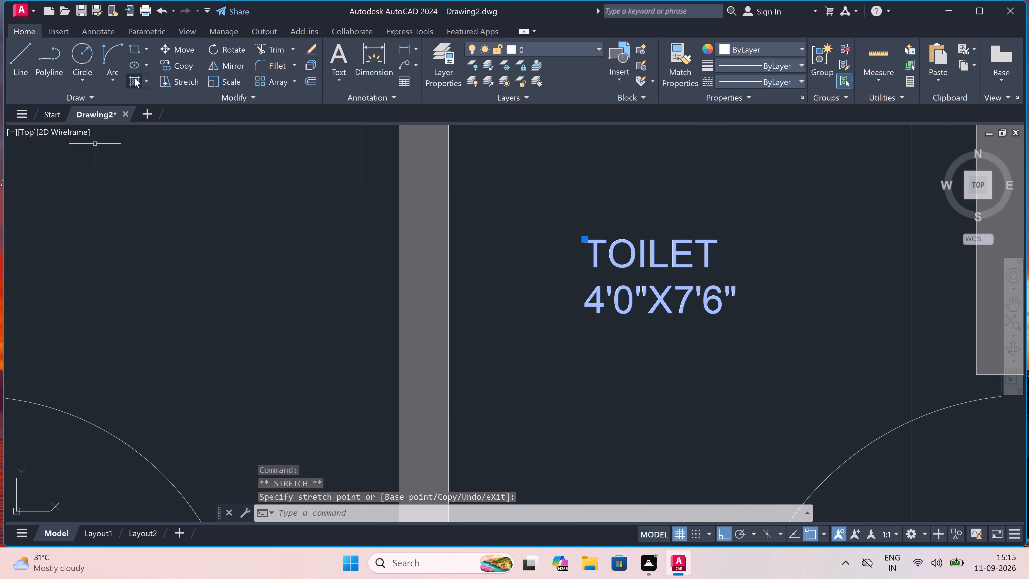
# Copy the TOILET label, with ortho off, into the adjoining narrow toilet and the room with the L-shaped counter.
pyautogui.click(189, 61)
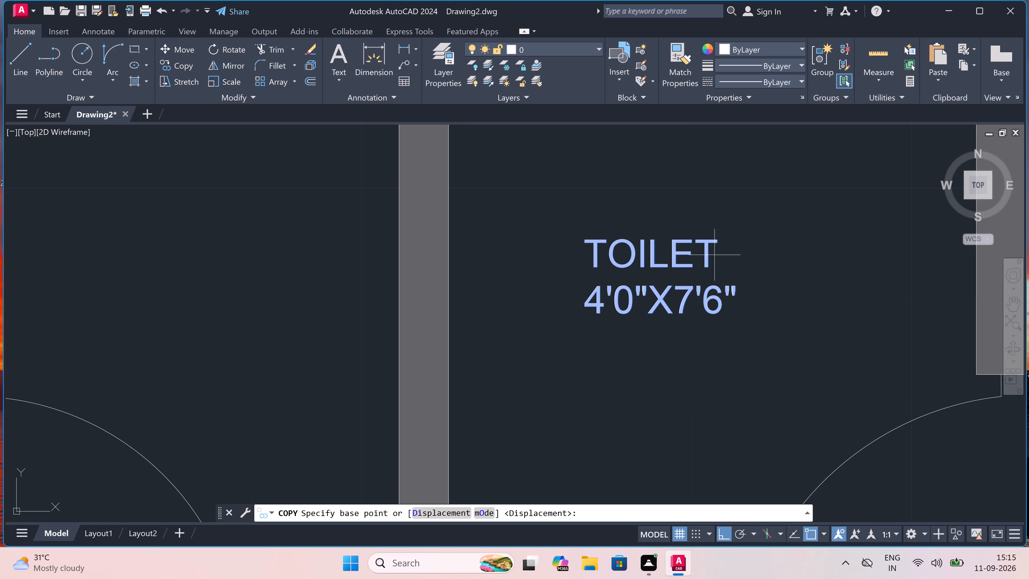
pyautogui.moveTo(684, 256); pyautogui.dragTo(641, 272)
pyautogui.scroll(-5, 624, 254)
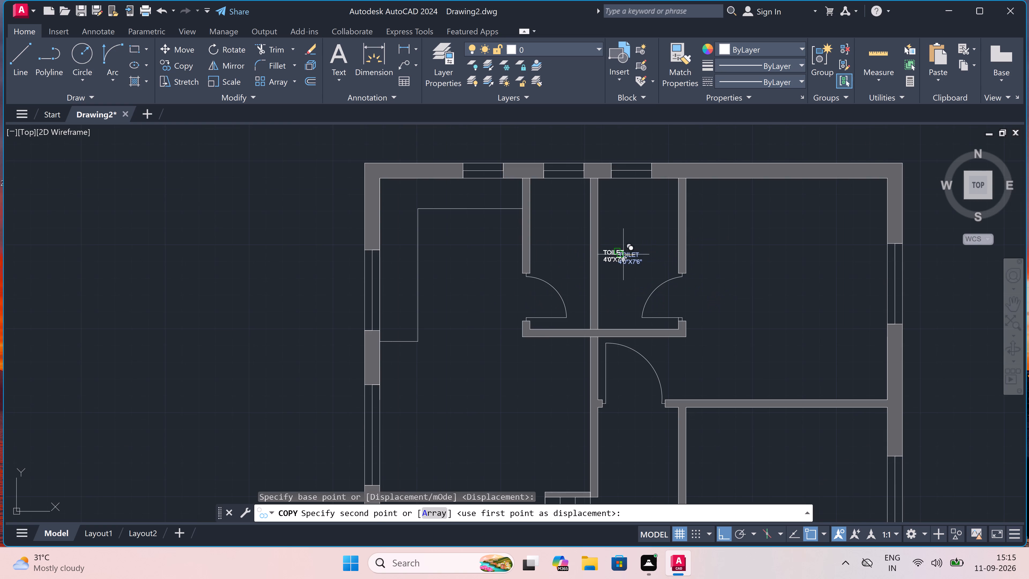
pyautogui.press('F8')
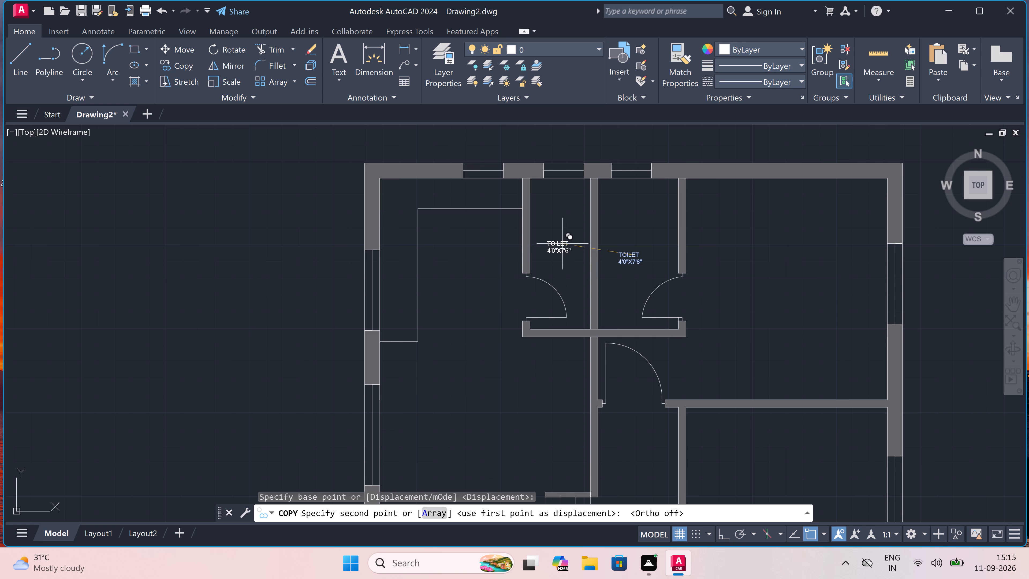
pyautogui.click(562, 240)
pyautogui.scroll(-2, 546, 275)
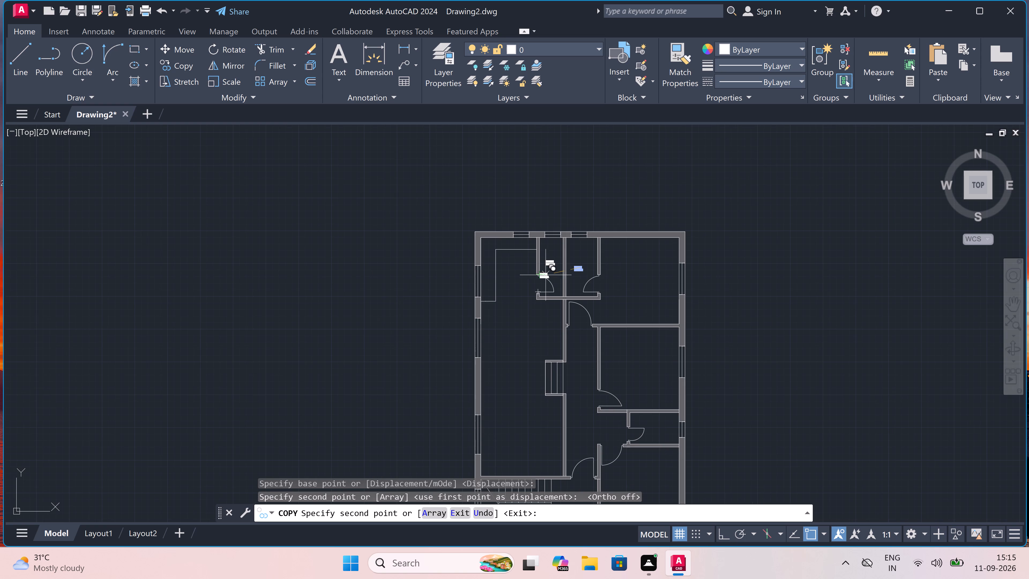
pyautogui.scroll(1, 517, 280)
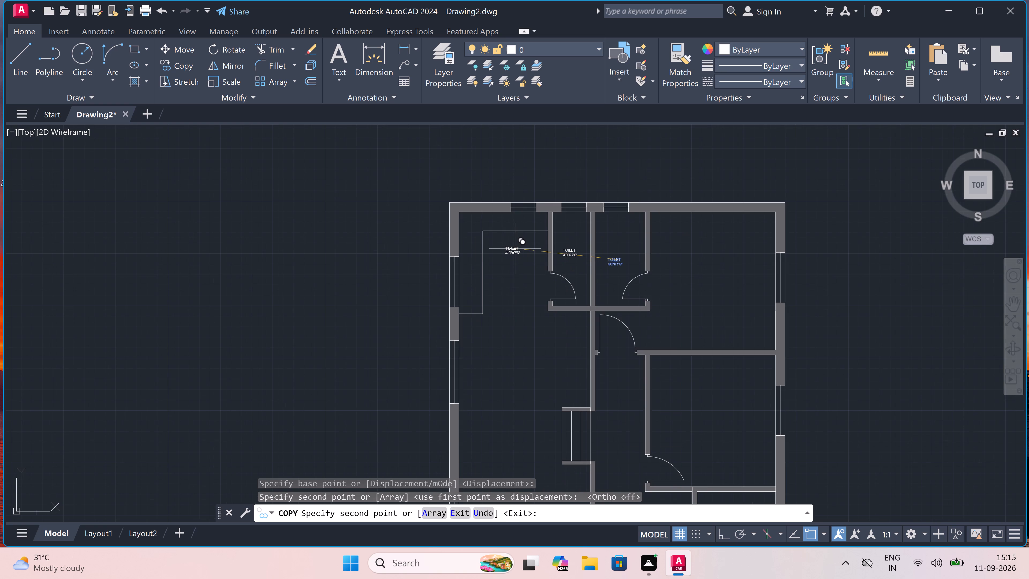
pyautogui.click(513, 260)
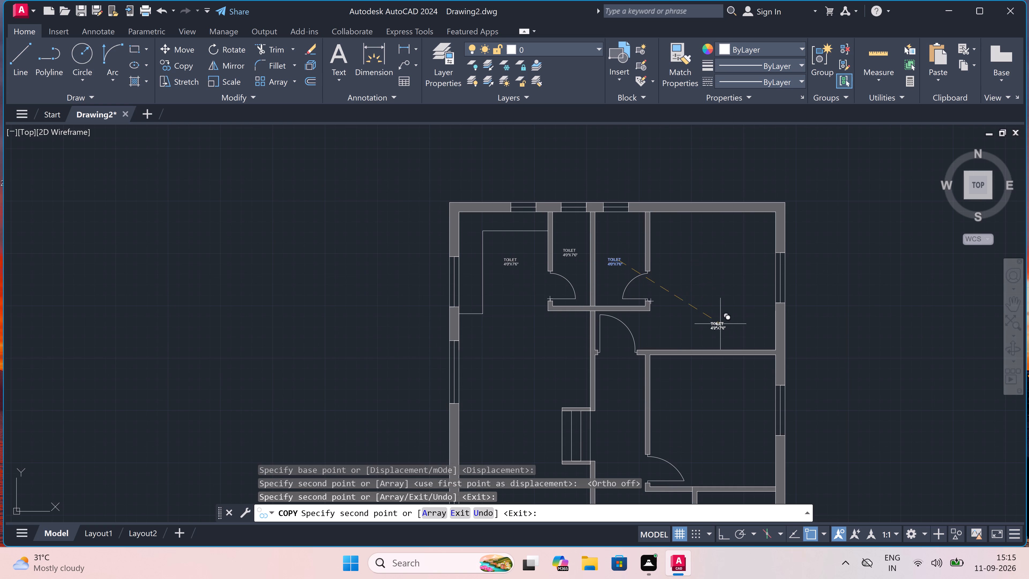
# Place copies of the TOILET label in the upper-right room and the middle room directly below it.
pyautogui.click(715, 331)
pyautogui.scroll(-3, 634, 292)
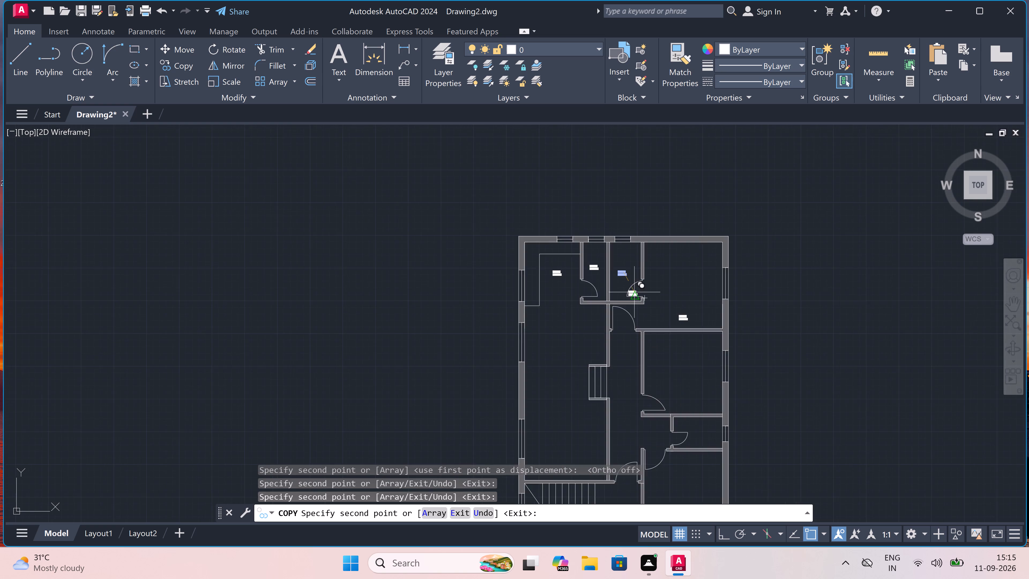
pyautogui.scroll(2, 657, 338)
pyautogui.scroll(2, 658, 294)
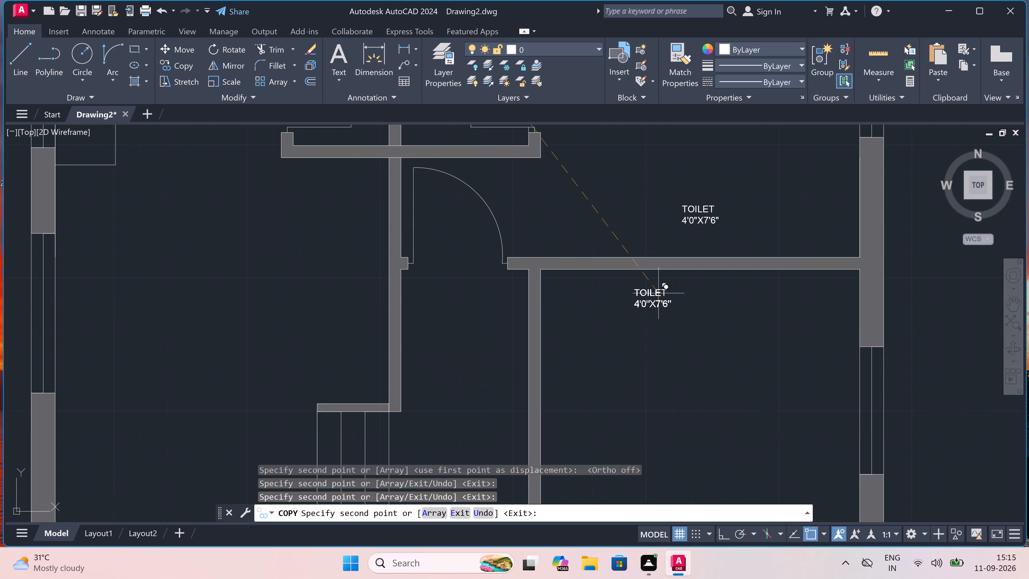
pyautogui.click(655, 299)
# Place copies of the TOILET label in the lower-right room and the small room just above it.
pyautogui.scroll(-6, 655, 287)
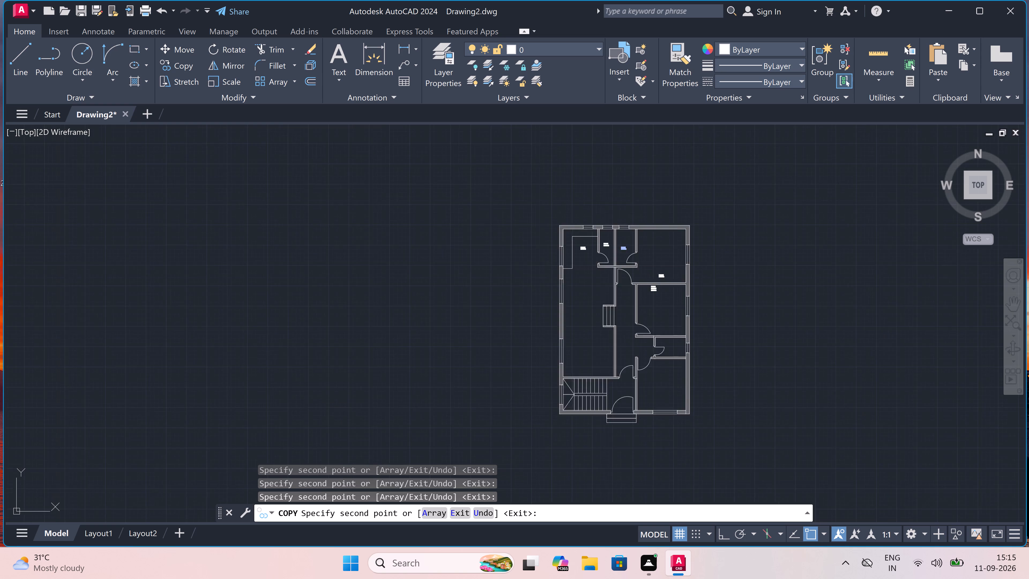
pyautogui.scroll(3, 650, 331)
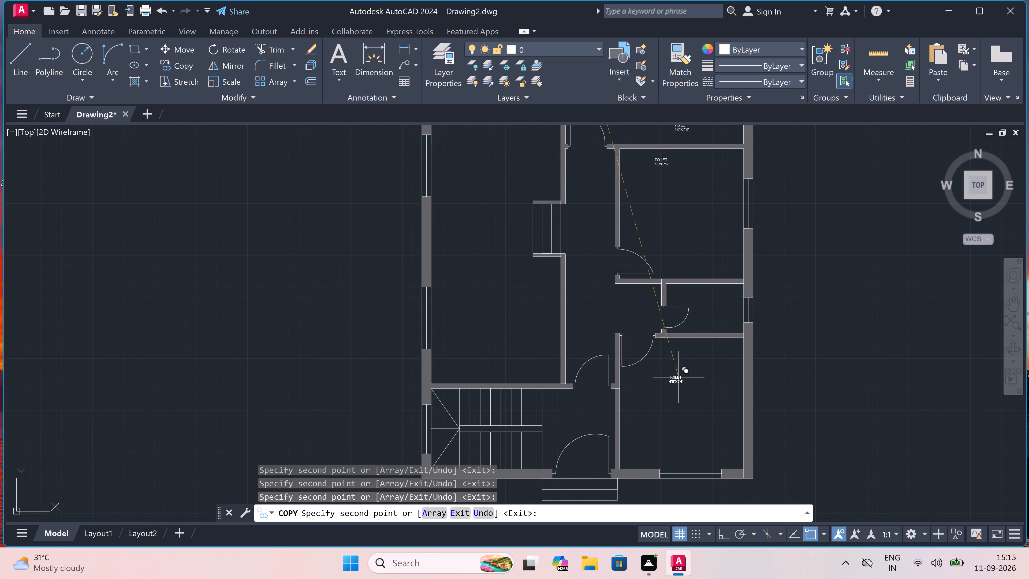
pyautogui.scroll(2, 680, 379)
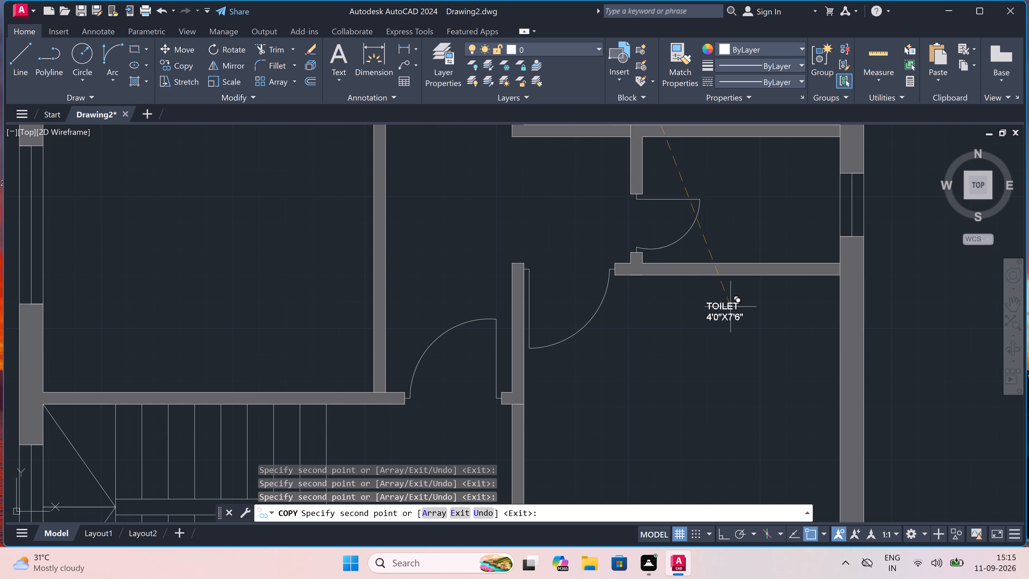
pyautogui.click(730, 307)
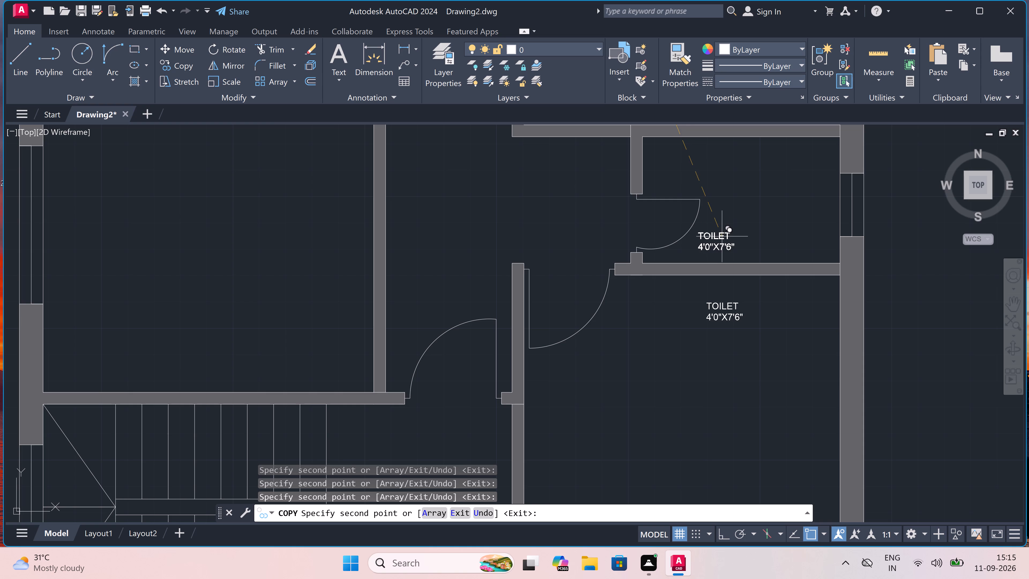
pyautogui.click(736, 238)
# Place a copy of the TOILET label in the entrance area beside the staircase, near the inner door.
pyautogui.scroll(-5, 433, 292)
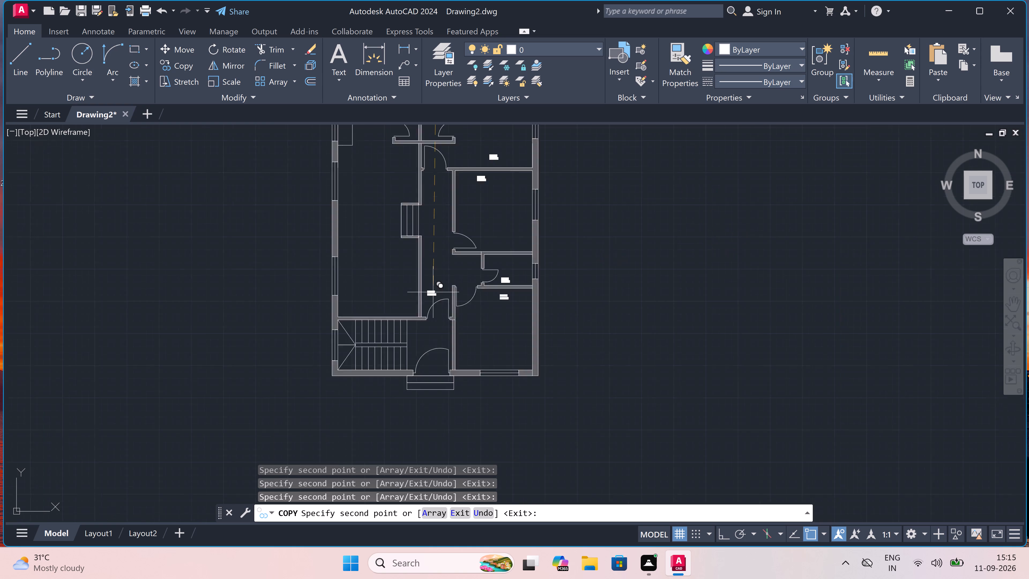
pyautogui.scroll(1, 416, 306)
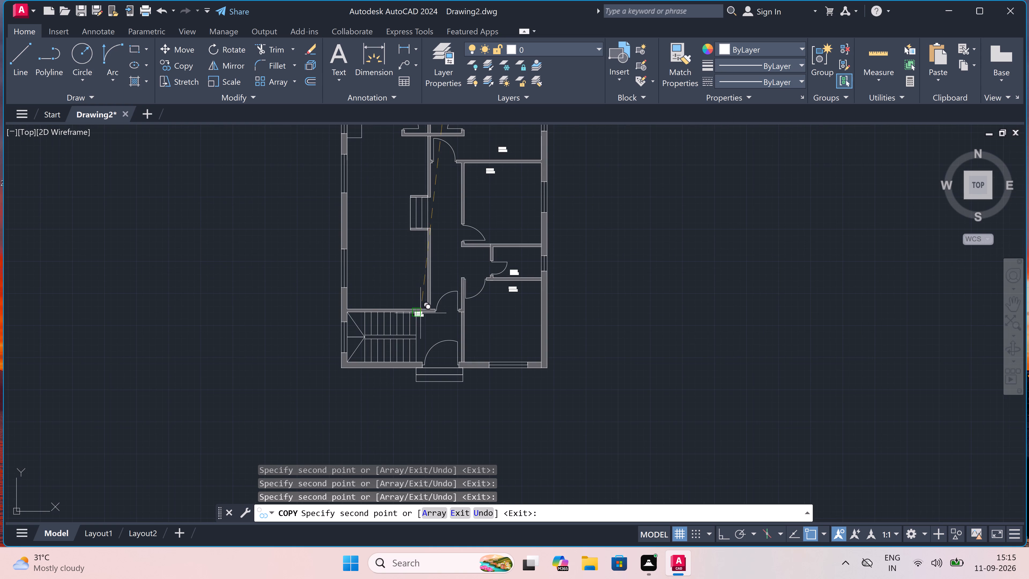
pyautogui.scroll(3, 435, 335)
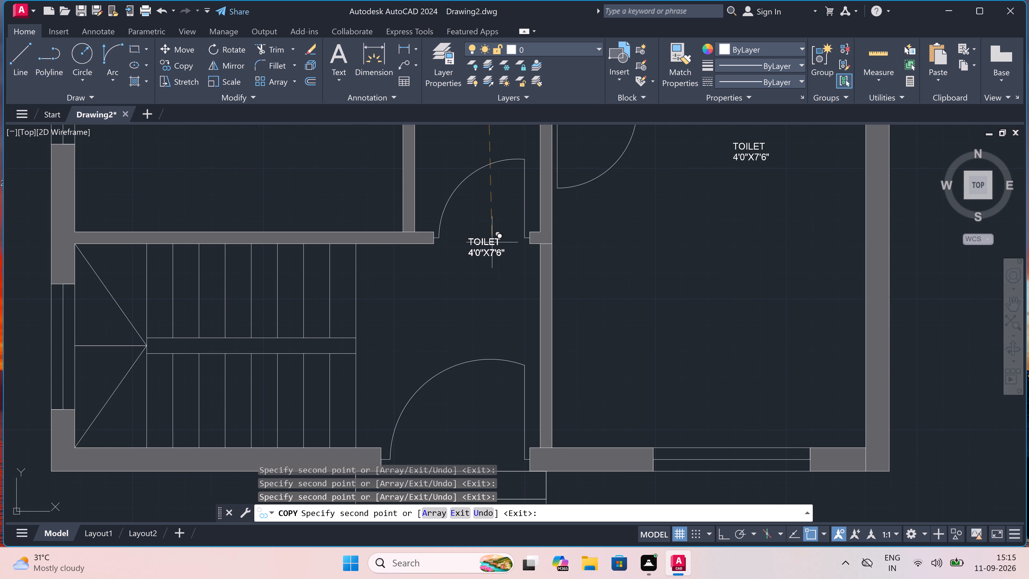
pyautogui.click(491, 239)
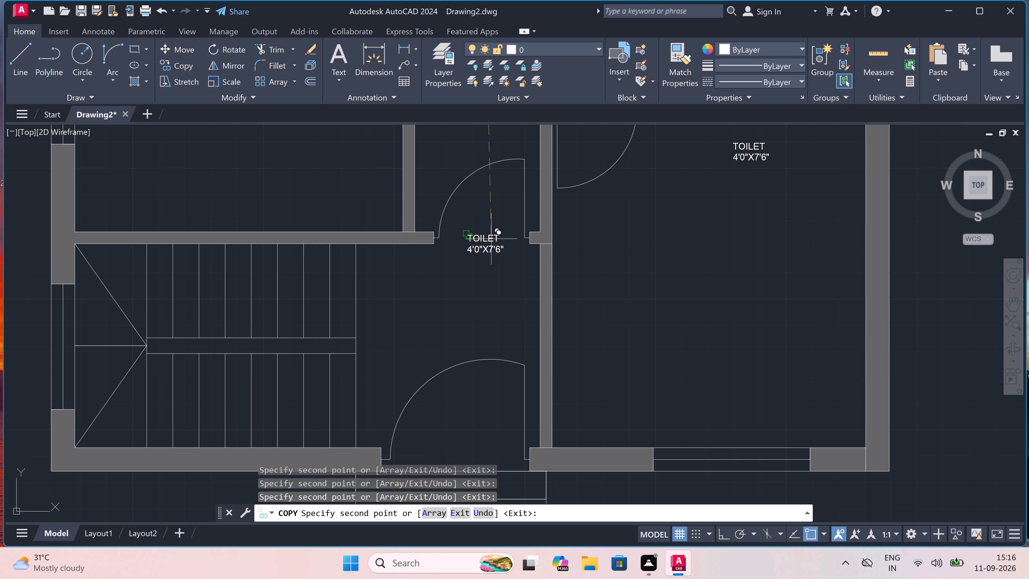
# Place a copy of the TOILET label in the main entrance door opening, just above the front steps.
pyautogui.scroll(-3, 485, 255)
pyautogui.scroll(2, 475, 316)
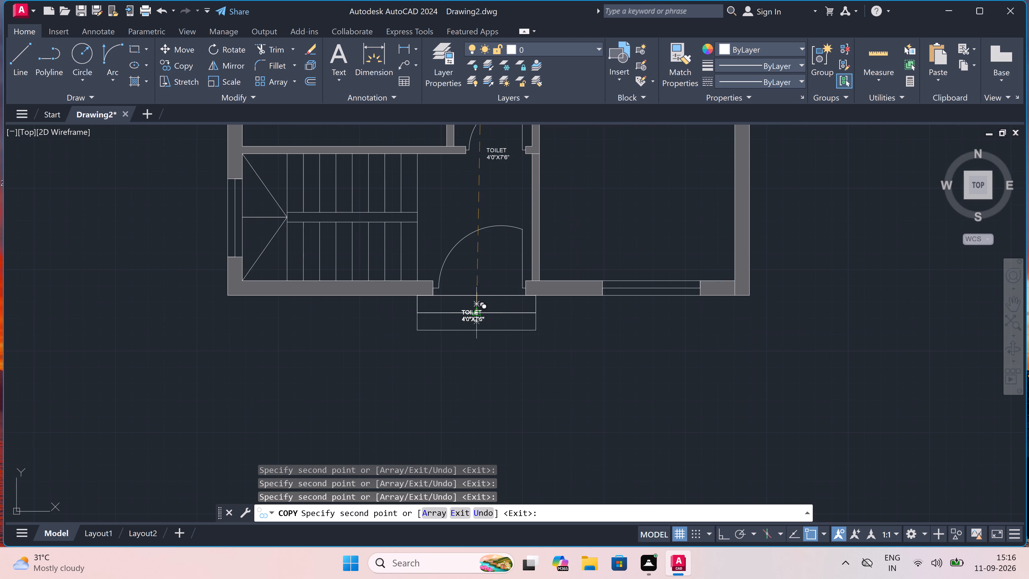
pyautogui.scroll(2, 476, 295)
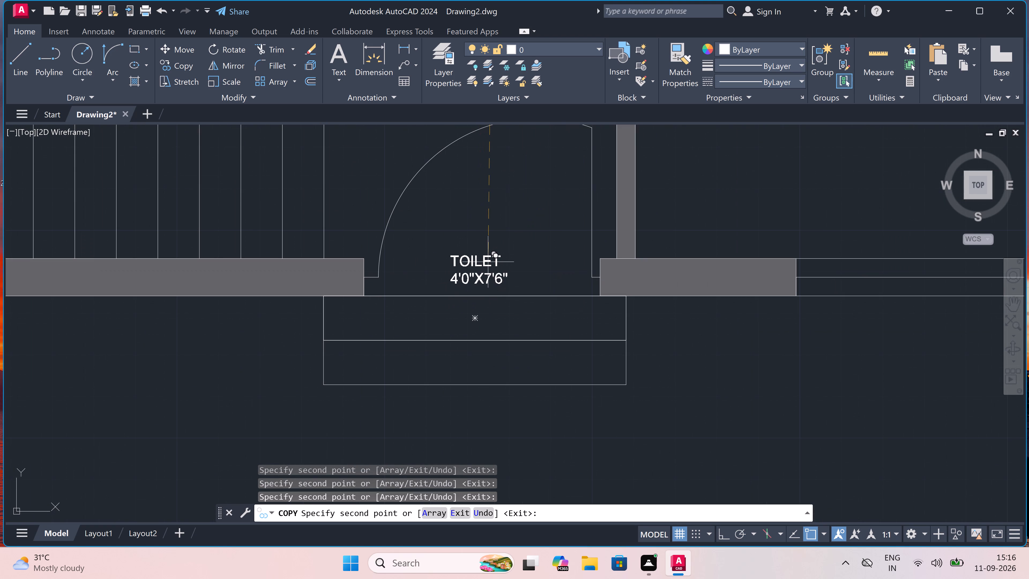
pyautogui.click(487, 265)
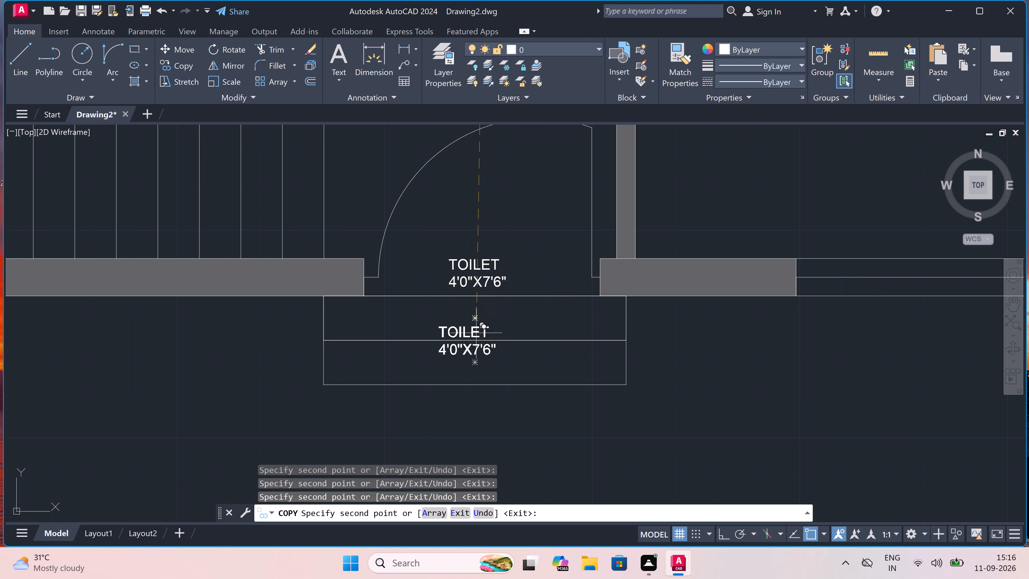
# Place two copies of the TOILET label in the long room below the L-shaped counter, one above the other, and finish copying.
pyautogui.scroll(-3, 475, 332)
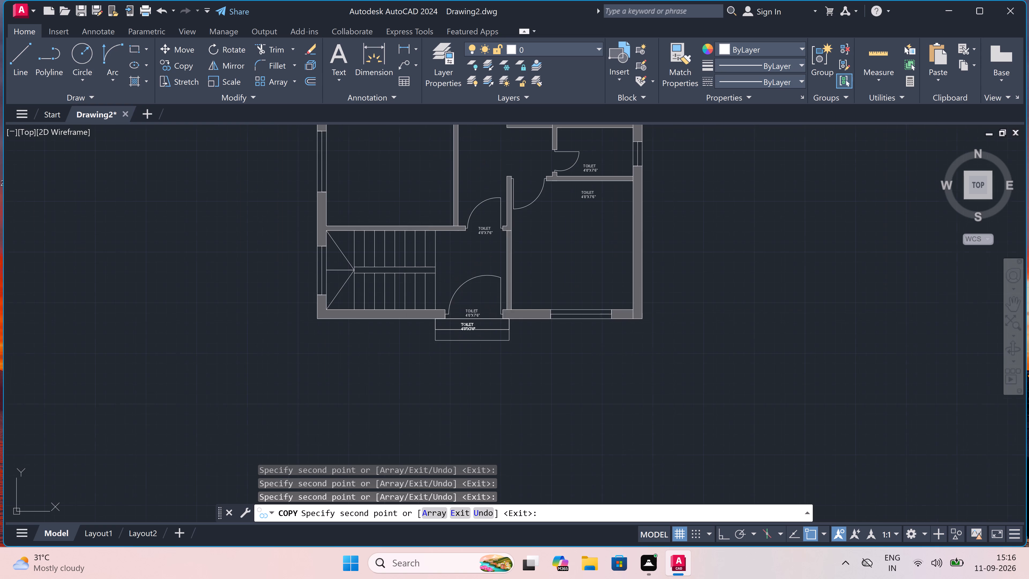
pyautogui.scroll(-3, 423, 252)
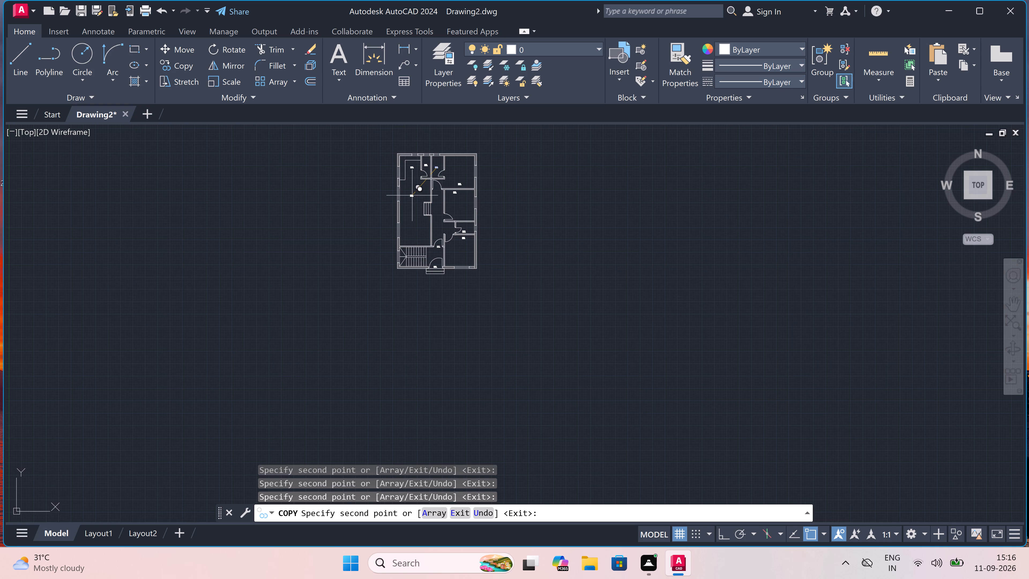
pyautogui.scroll(-3, 413, 195)
pyautogui.scroll(6, 413, 192)
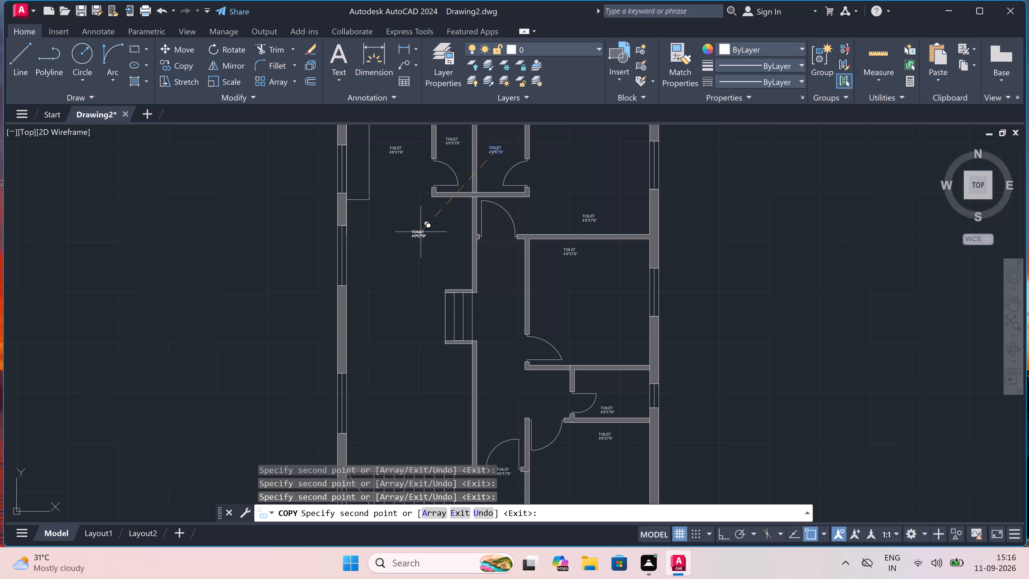
pyautogui.click(409, 240)
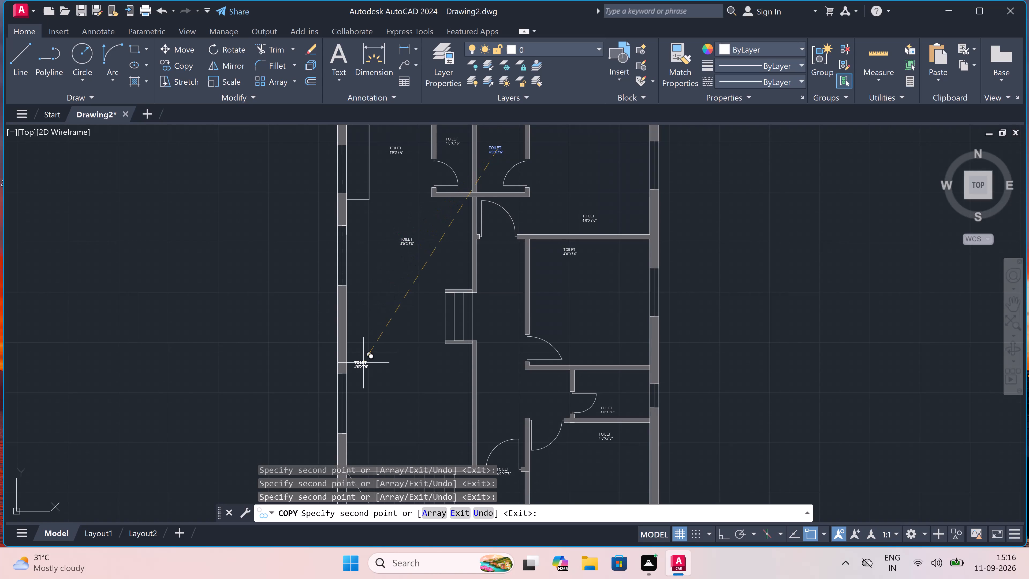
pyautogui.click(381, 318)
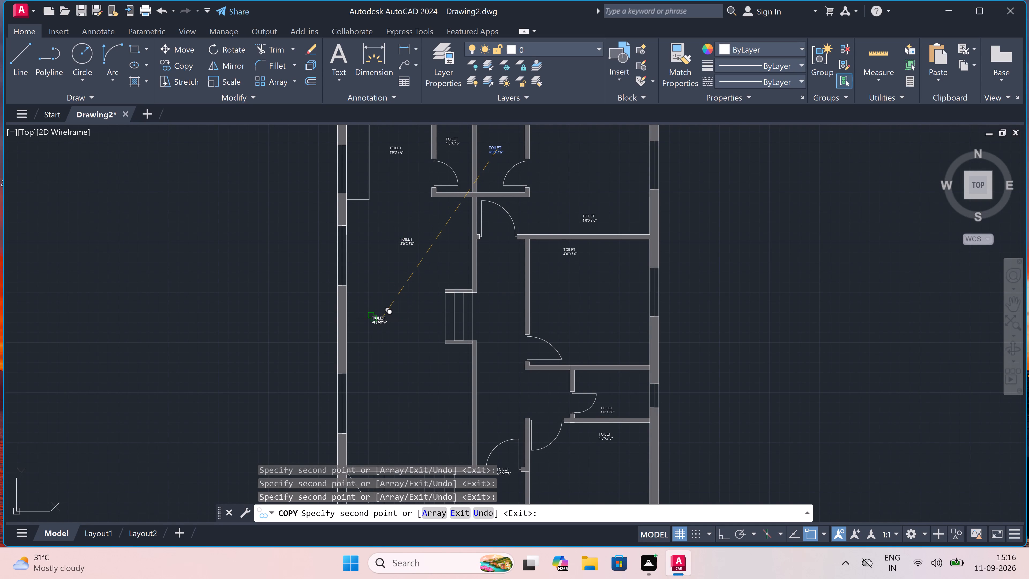
pyautogui.press('Escape')
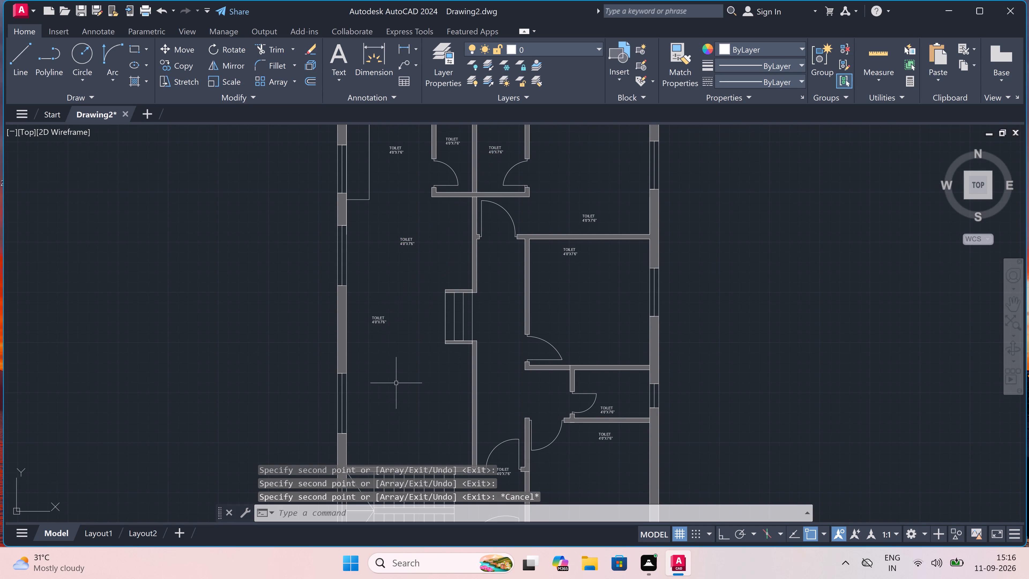
# Replace the label text in the room with the L-shaped counter with KITCHEN and 7'1"X7'11" on two lines.
pyautogui.scroll(-3, 396, 383)
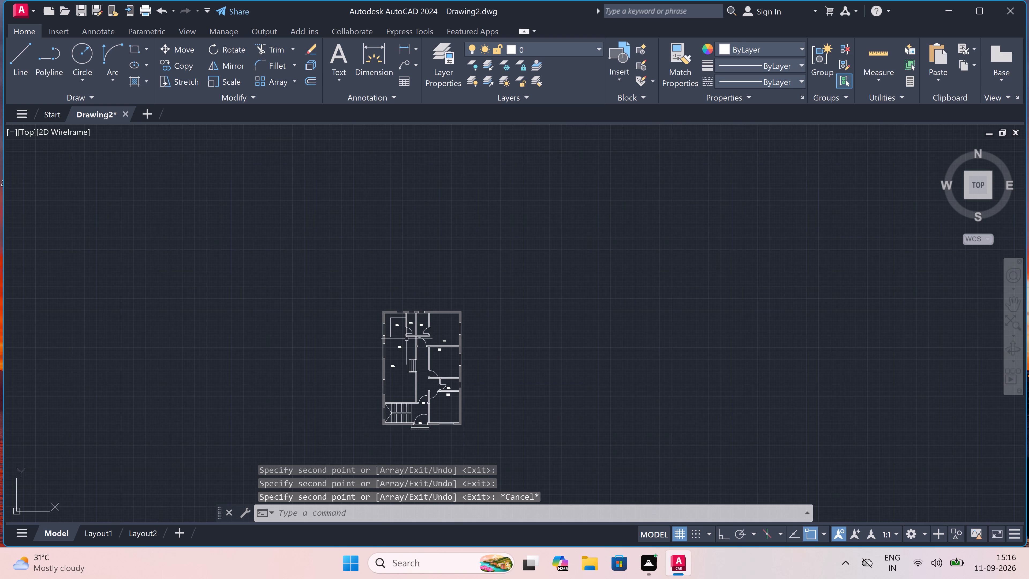
pyautogui.scroll(3, 405, 329)
pyautogui.scroll(3, 368, 315)
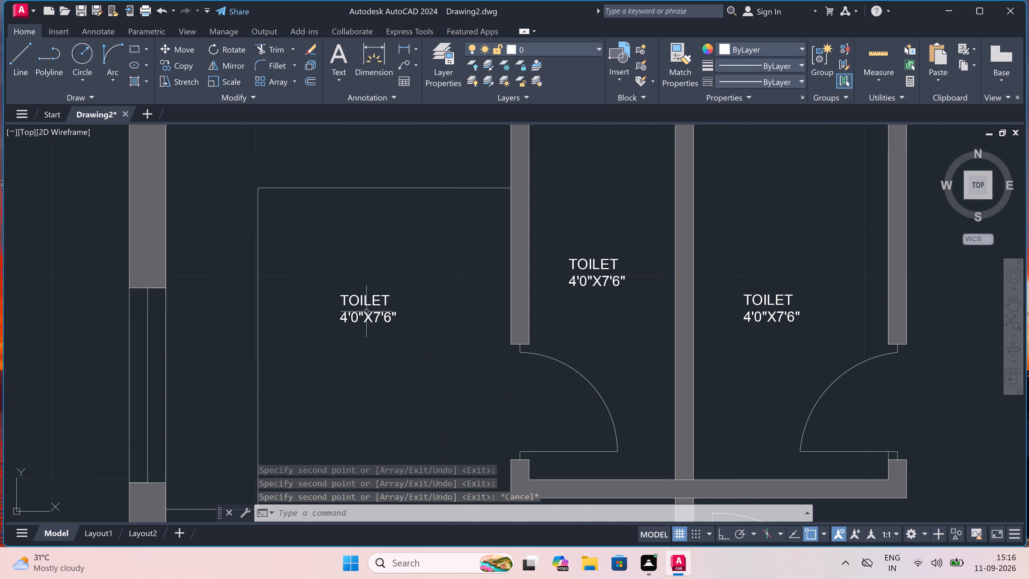
pyautogui.tripleClick(364, 302)
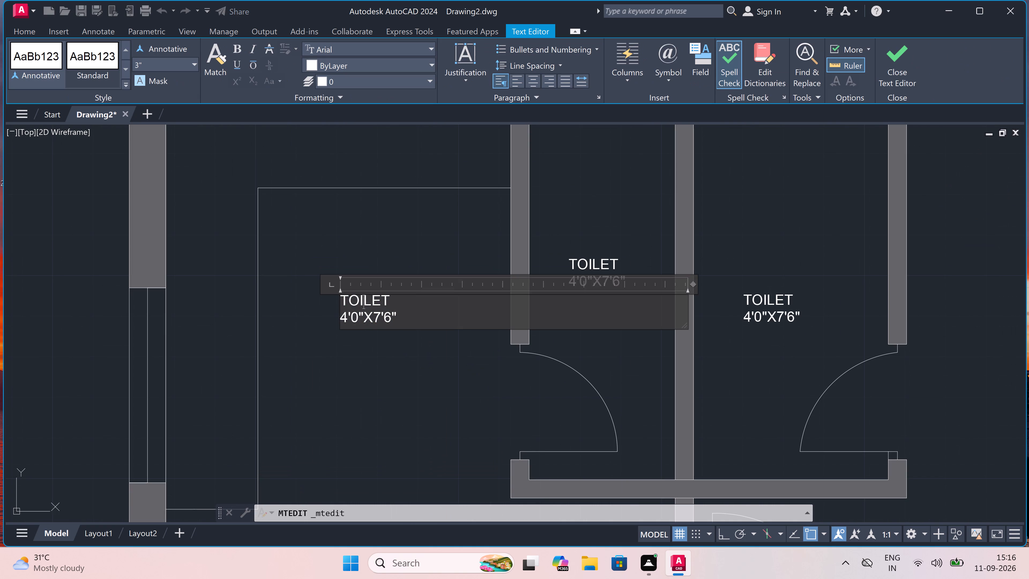
pyautogui.click(412, 312)
pyautogui.press('BackSpace')
pyautogui.press('BackSpace')
pyautogui.press('BackSpace')
pyautogui.press('BackSpace')
pyautogui.press('BackSpace')
pyautogui.press('BackSpace')
pyautogui.press('BackSpace')
pyautogui.press('BackSpace')
pyautogui.press('BackSpace')
pyautogui.press('BackSpace')
pyautogui.press('BackSpace')
pyautogui.press('BackSpace')
pyautogui.press('BackSpace')
pyautogui.press('BackSpace')
pyautogui.press('BackSpace')
pyautogui.press('BackSpace')
pyautogui.press('BackSpace')
pyautogui.press('BackSpace')
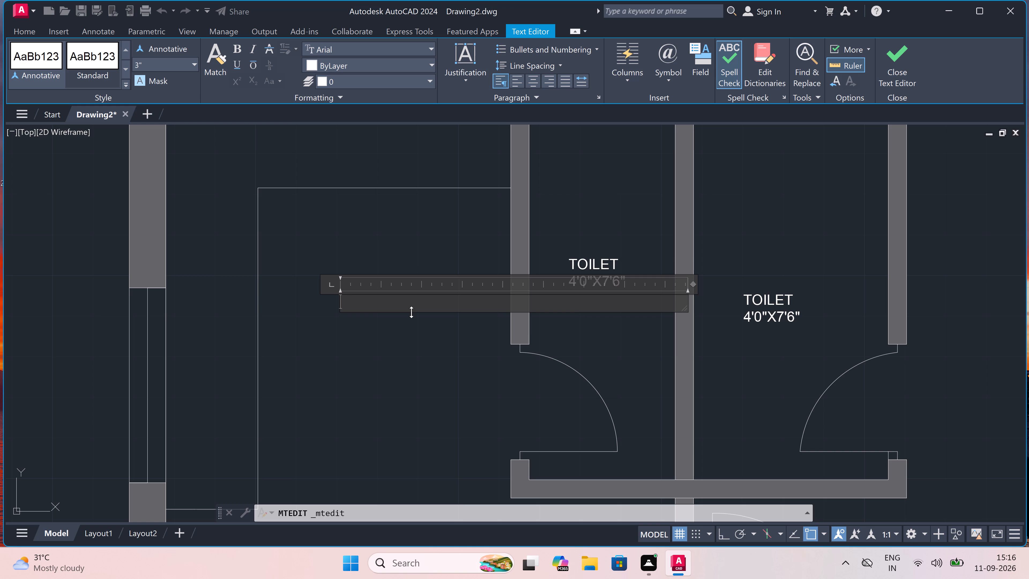
pyautogui.write('KITCHEN')
pyautogui.press('BackSpace')
pyautogui.press('n')
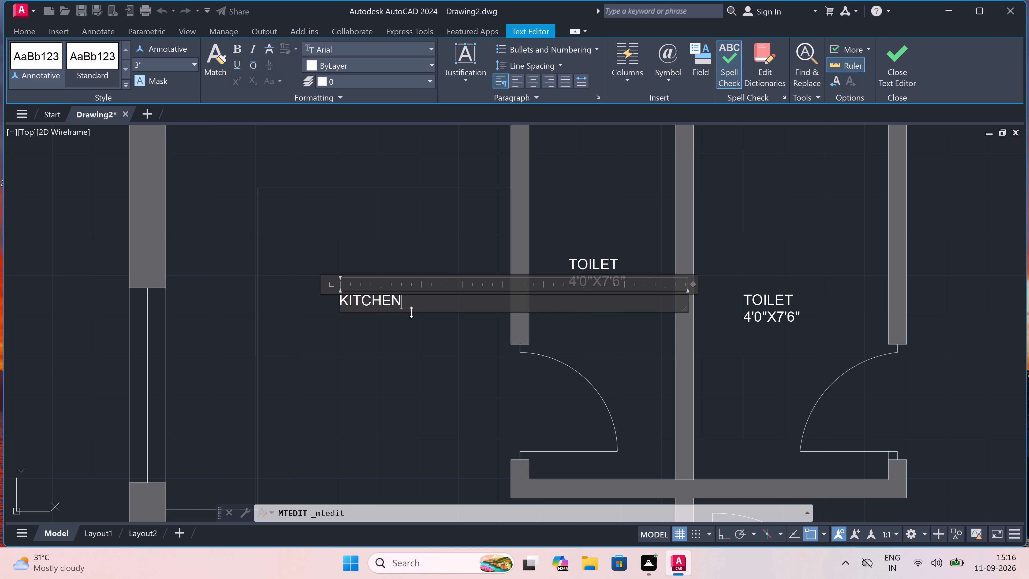
pyautogui.press('Return')
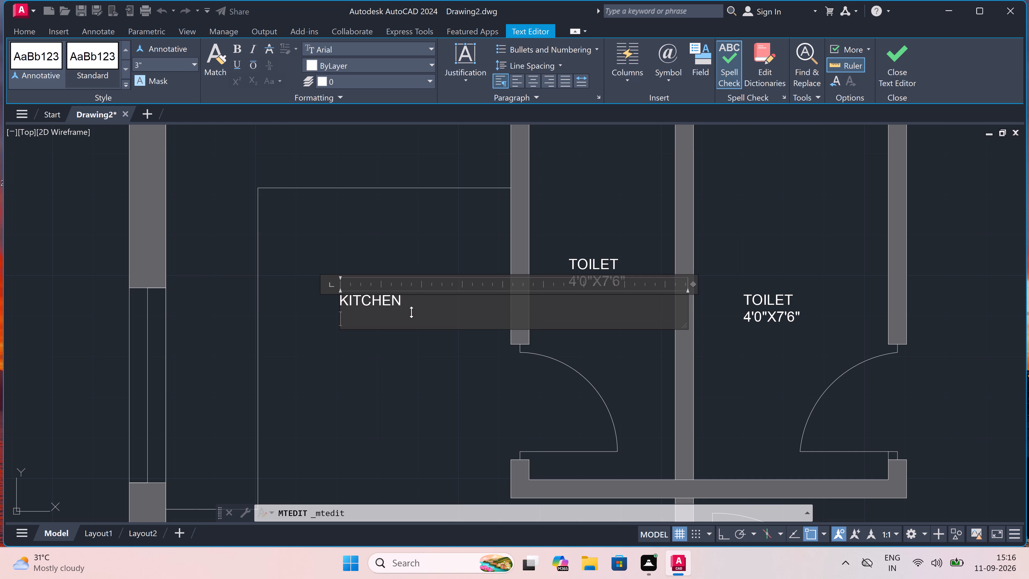
pyautogui.write("7'")
pyautogui.press('1')
pyautogui.write('"X')
pyautogui.write("7'")
pyautogui.write('11')
pyautogui.hotkey('shift', '"')
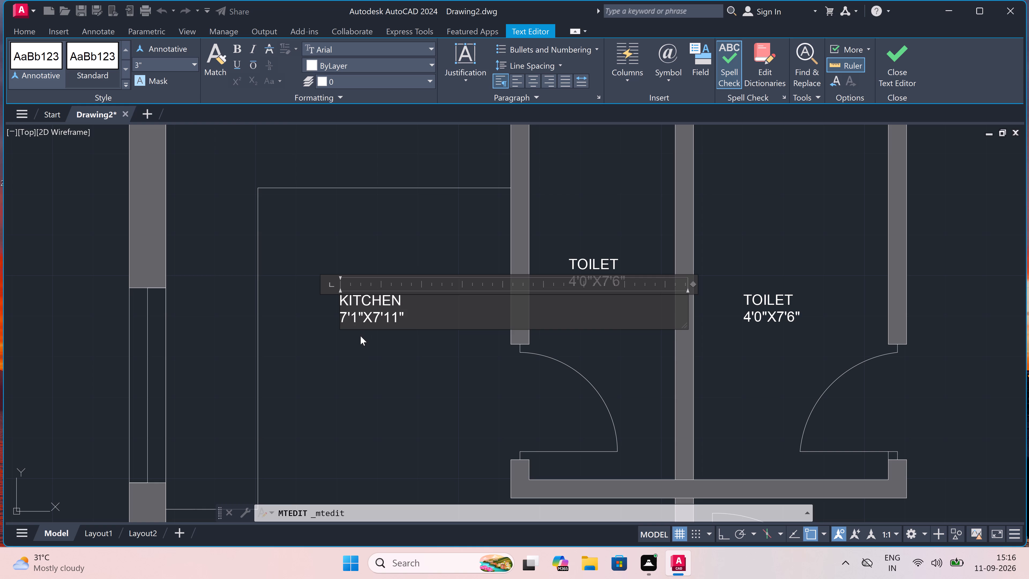
pyautogui.click(360, 336)
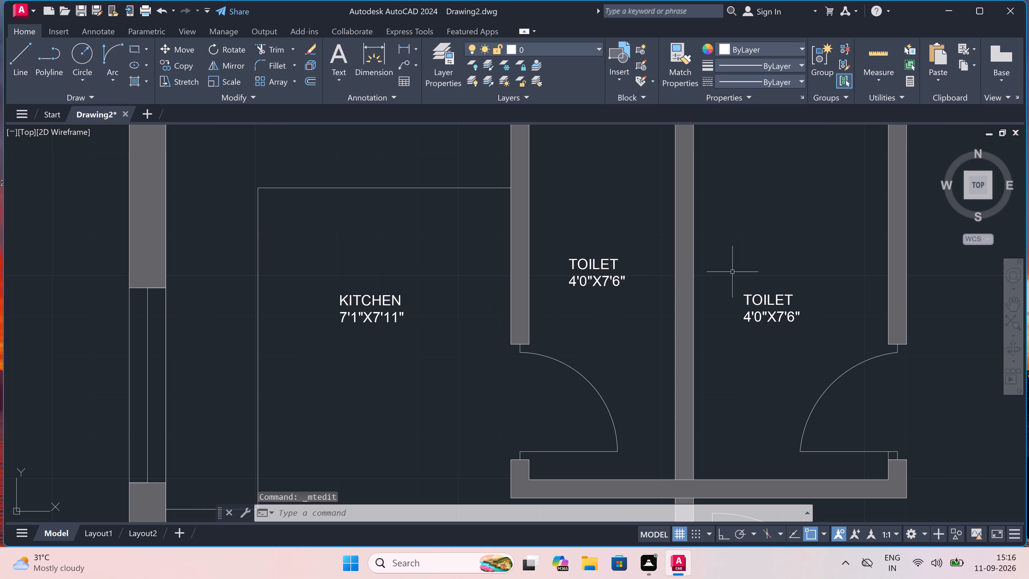
# Replace the label text in the narrow room beside the kitchen with STORE and 3'0"X7'6" on two lines.
pyautogui.tripleClick(586, 265)
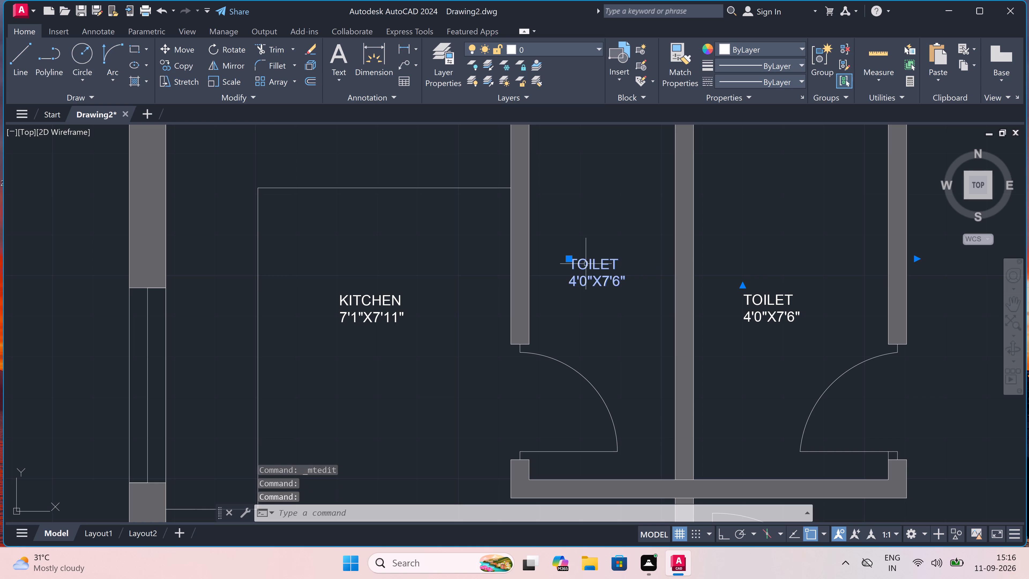
pyautogui.click(636, 276)
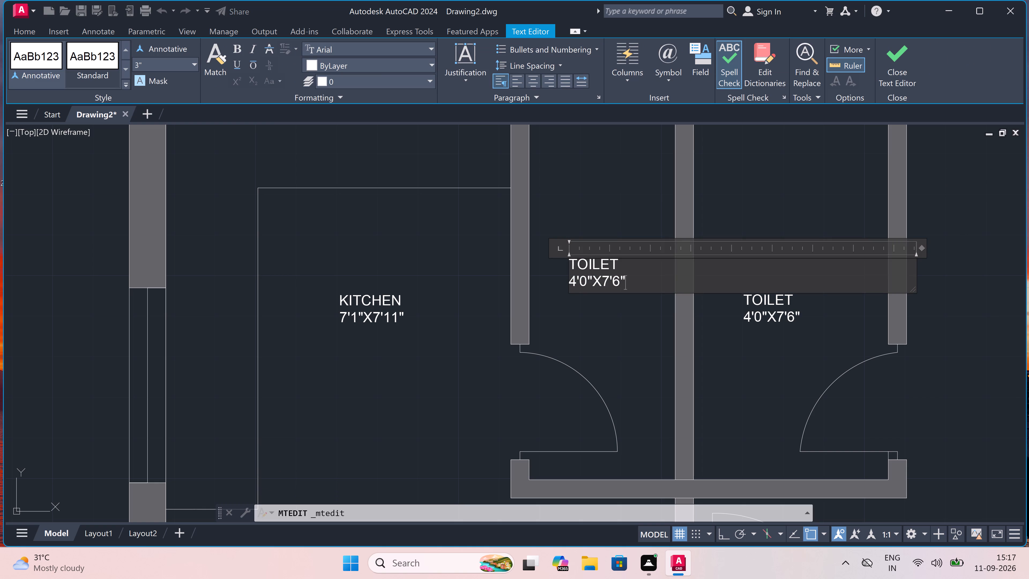
pyautogui.press('BackSpace')
pyautogui.press('BackSpace')
pyautogui.press('BackSpace')
pyautogui.press('BackSpace')
pyautogui.press('BackSpace')
pyautogui.press('BackSpace')
pyautogui.press('BackSpace')
pyautogui.press('BackSpace')
pyautogui.press('BackSpace')
pyautogui.press('BackSpace')
pyautogui.press('BackSpace')
pyautogui.press('BackSpace')
pyautogui.press('BackSpace')
pyautogui.press('BackSpace')
pyautogui.press('BackSpace')
pyautogui.press('BackSpace')
pyautogui.press('BackSpace')
pyautogui.press('BackSpace')
pyautogui.press('BackSpace')
pyautogui.press('BackSpace')
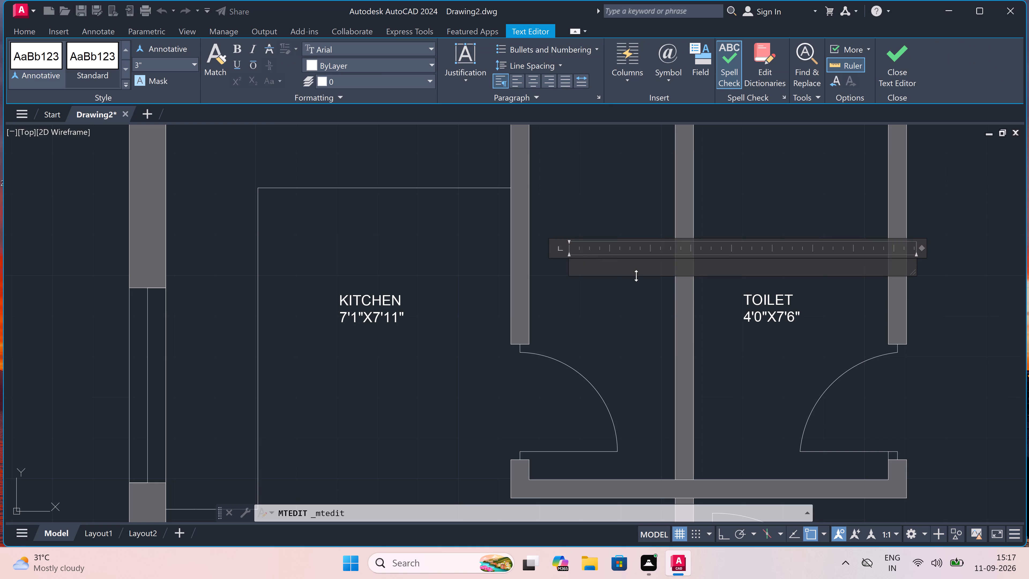
pyautogui.write('STORE')
pyautogui.press('BackSpace')
pyautogui.press('e')
pyautogui.press('Return')
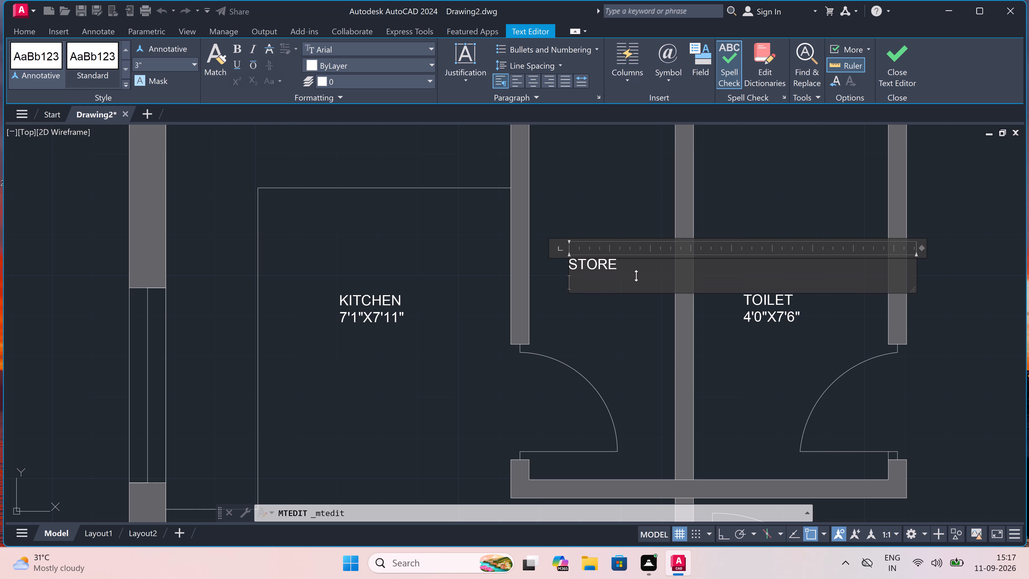
pyautogui.write("3'0")
pyautogui.write('"X')
pyautogui.write("7'6")
pyautogui.hotkey('shift', '"')
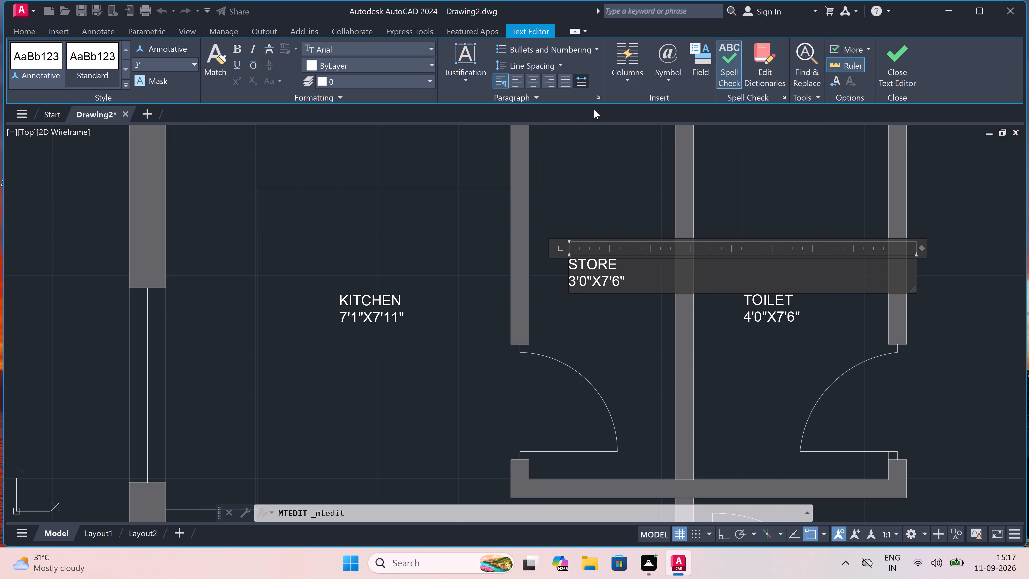
pyautogui.click(608, 183)
# Replace the label text in the plan's upper-right room, beside the toilet, with BEDROOM-1 and 10'0"X11'0" on two lines.
pyautogui.scroll(-4, 608, 183)
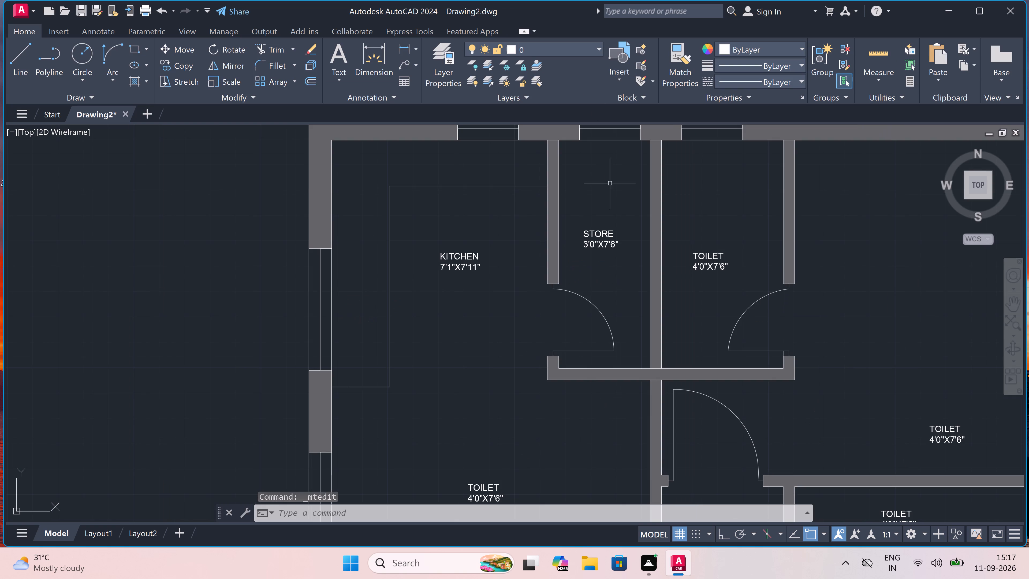
pyautogui.scroll(-3, 622, 205)
pyautogui.scroll(4, 719, 263)
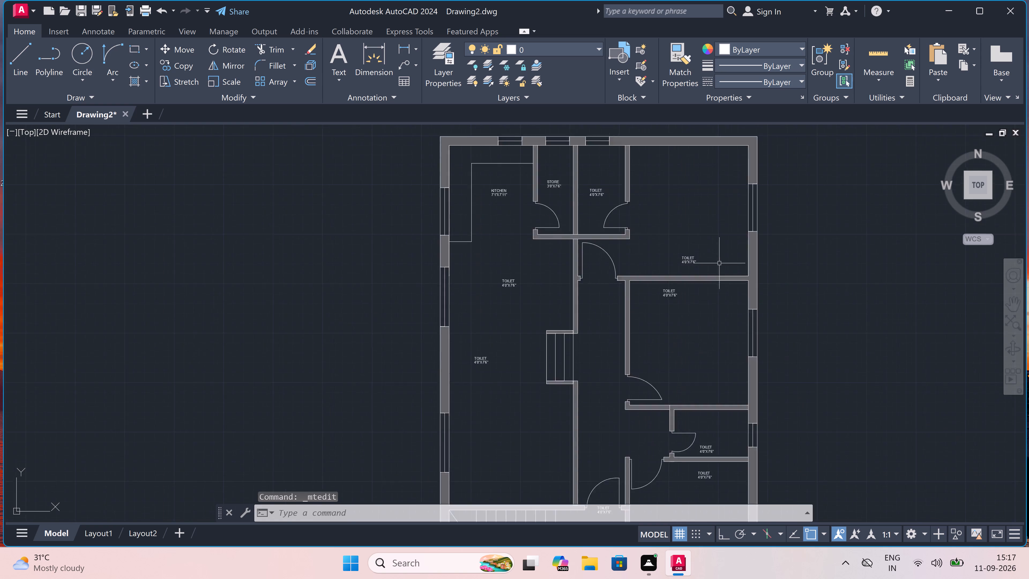
pyautogui.scroll(2, 632, 250)
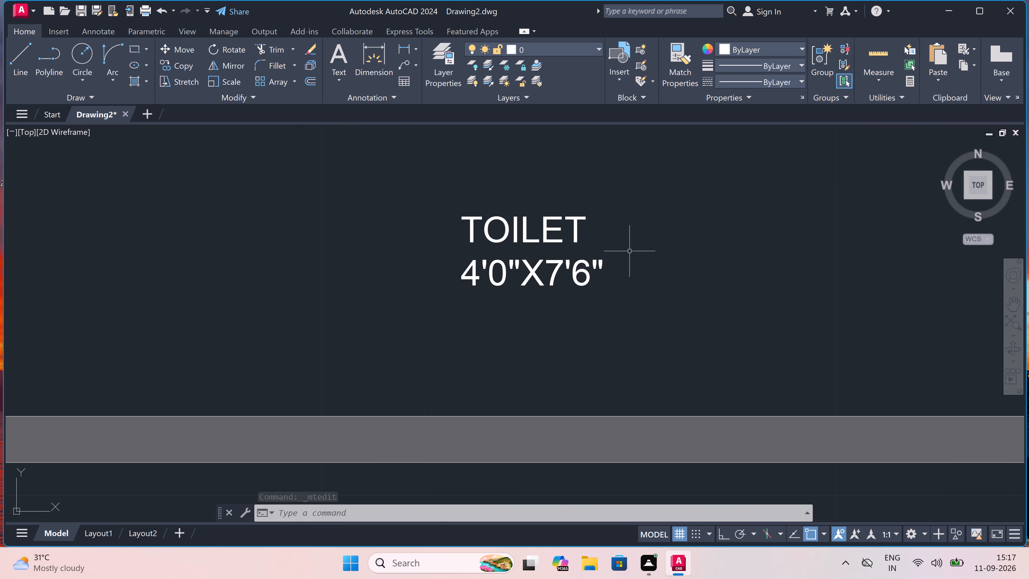
pyautogui.doubleClick(551, 243)
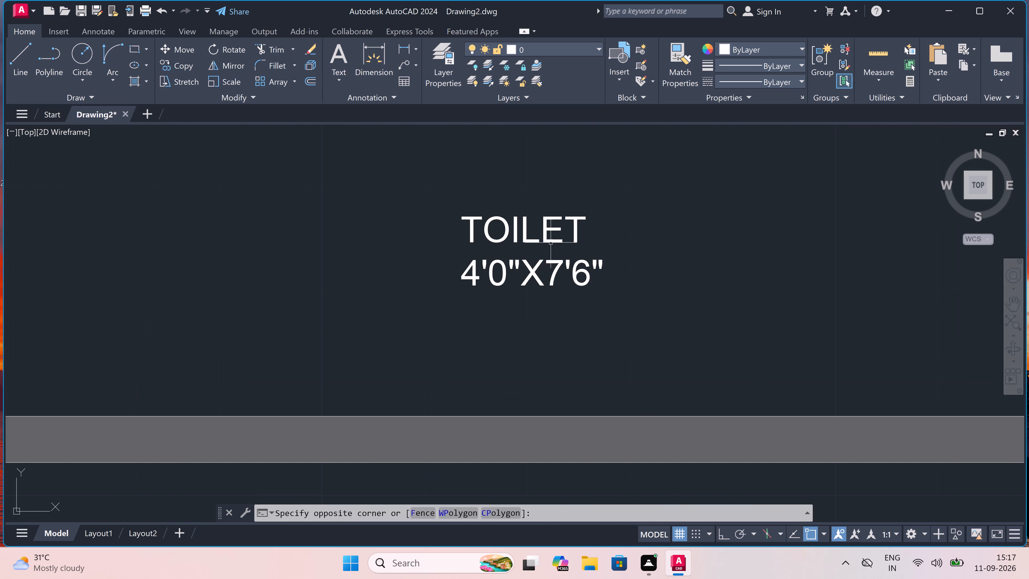
pyautogui.click(548, 239)
pyautogui.click(546, 238)
pyautogui.click(547, 239)
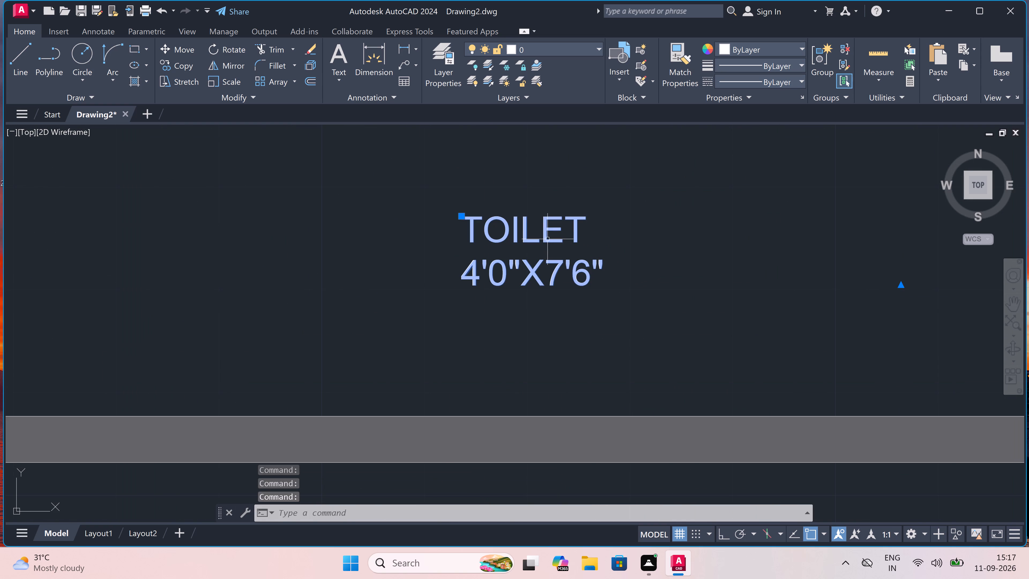
pyautogui.doubleClick(548, 240)
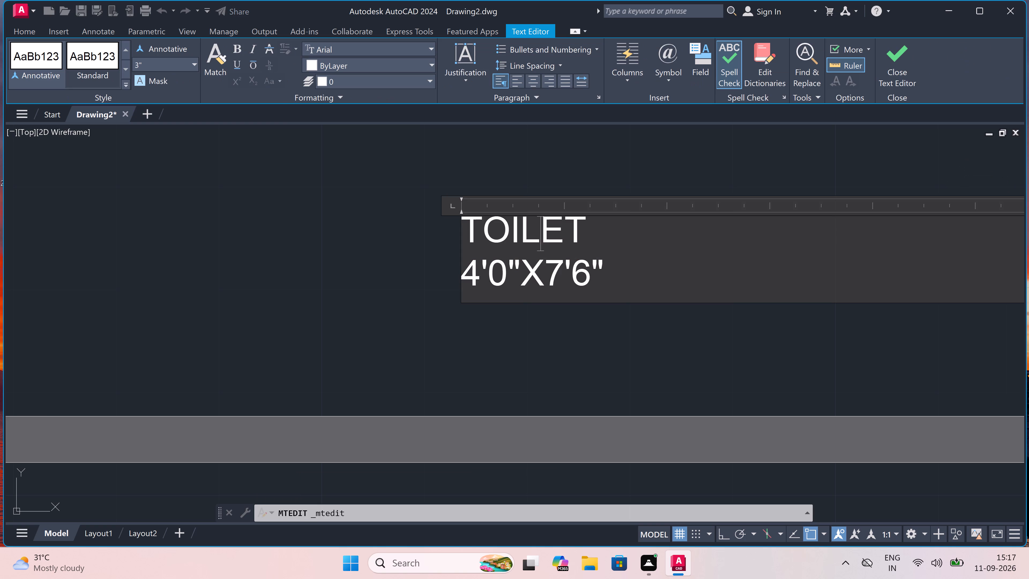
pyautogui.click(619, 260)
pyautogui.press('BackSpace')
pyautogui.press('BackSpace')
pyautogui.press('BackSpace')
pyautogui.press('BackSpace')
pyautogui.press('BackSpace')
pyautogui.press('BackSpace')
pyautogui.press('BackSpace')
pyautogui.press('BackSpace')
pyautogui.press('BackSpace')
pyautogui.press('BackSpace')
pyautogui.press('BackSpace')
pyautogui.press('BackSpace')
pyautogui.press('BackSpace')
pyautogui.press('BackSpace')
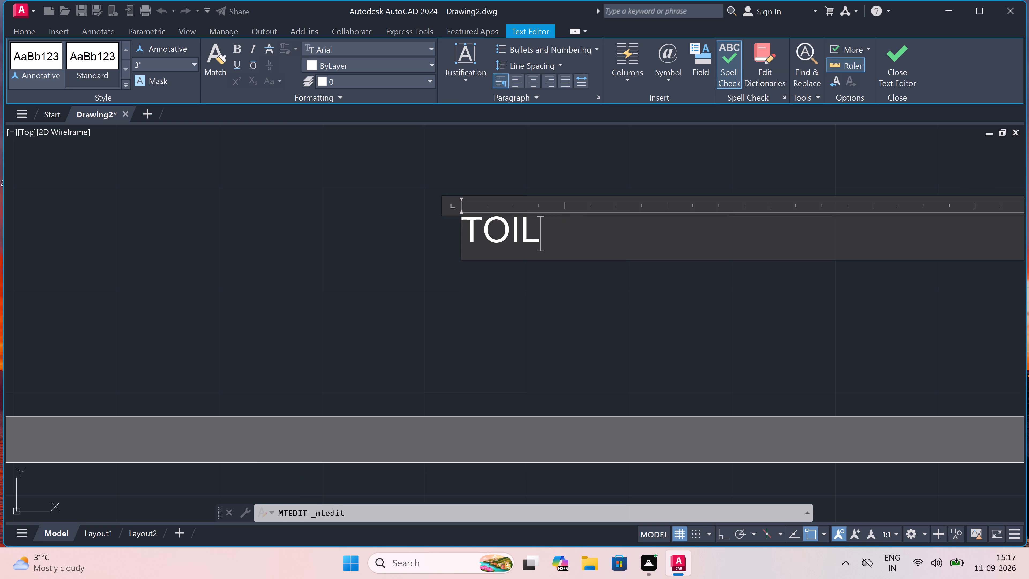
pyautogui.press('BackSpace')
pyautogui.press('BackSpace')
pyautogui.press('BackSpace')
pyautogui.press('b')
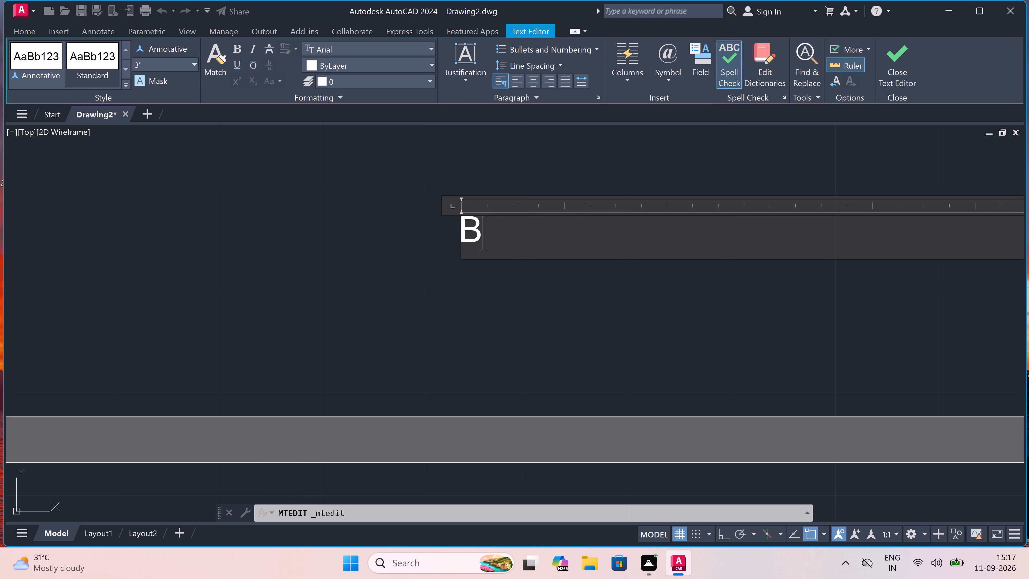
pyautogui.write('ED')
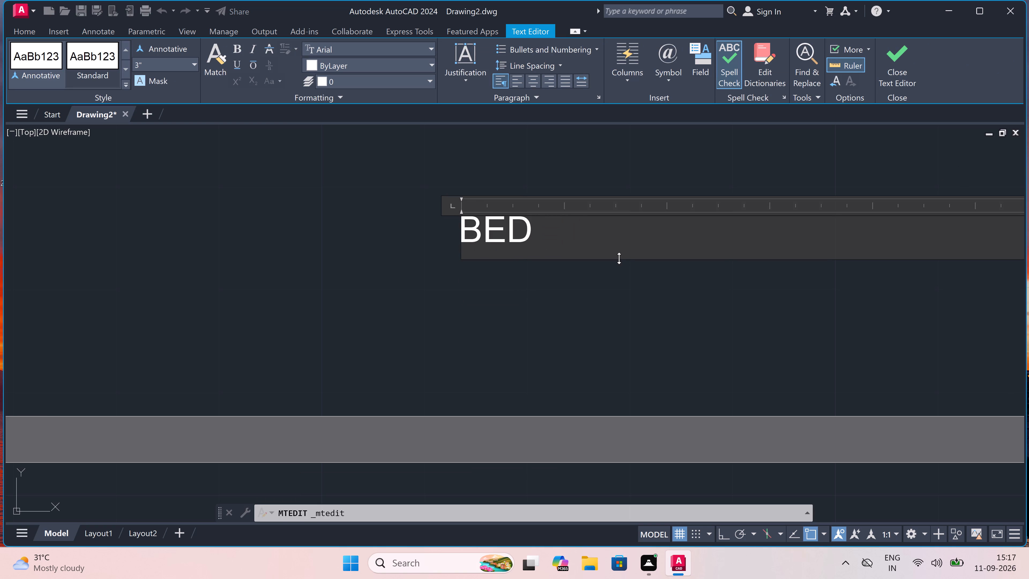
pyautogui.write('ROOM')
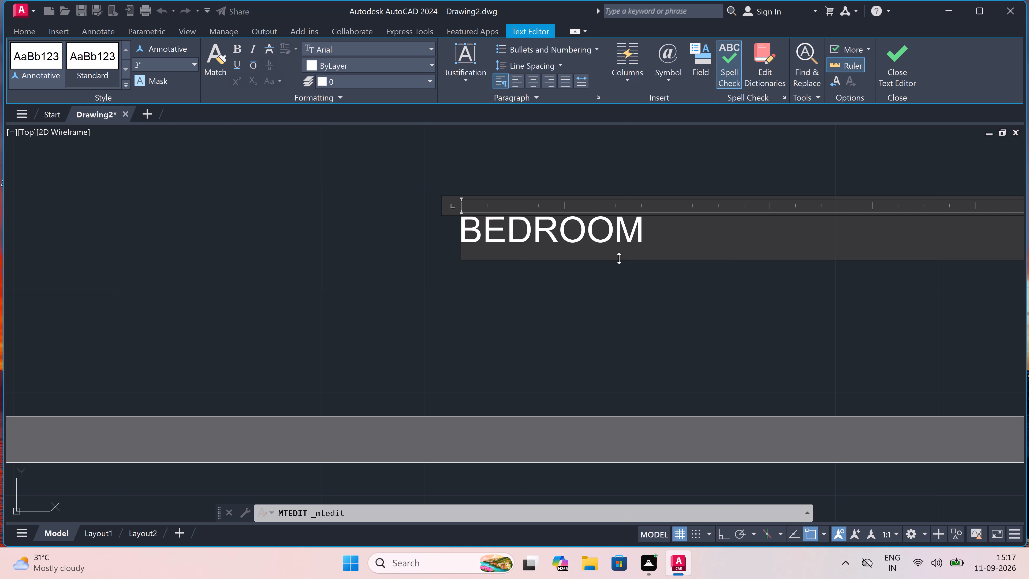
pyautogui.write('-1')
pyautogui.press('Return')
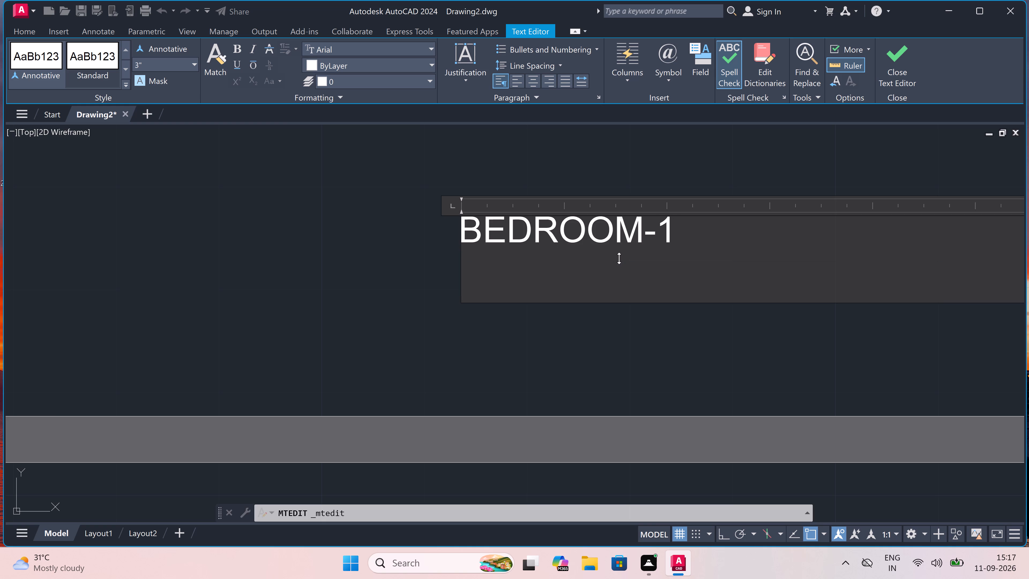
pyautogui.write("10'0")
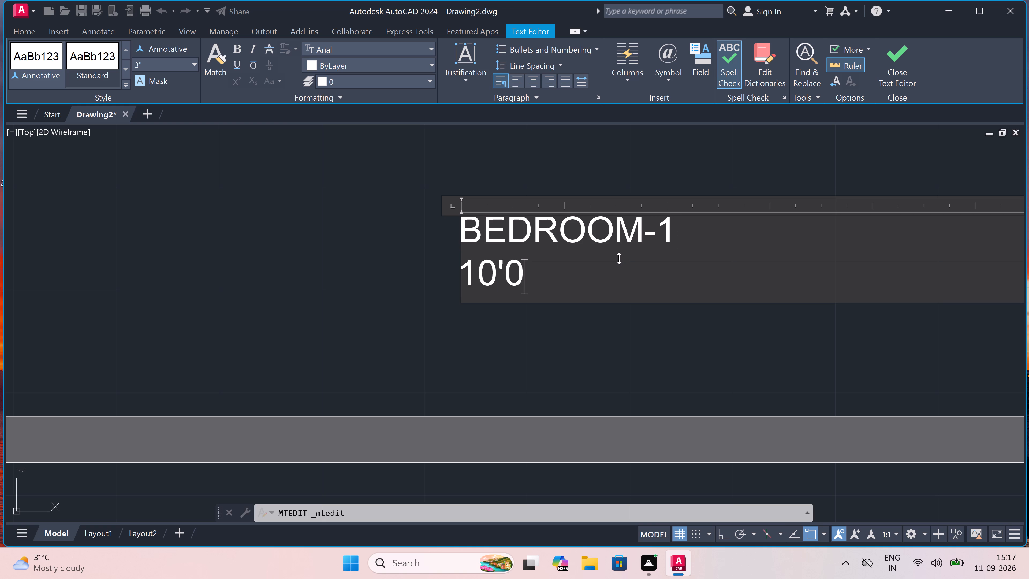
pyautogui.hotkey('shift', '"')
pyautogui.press('x')
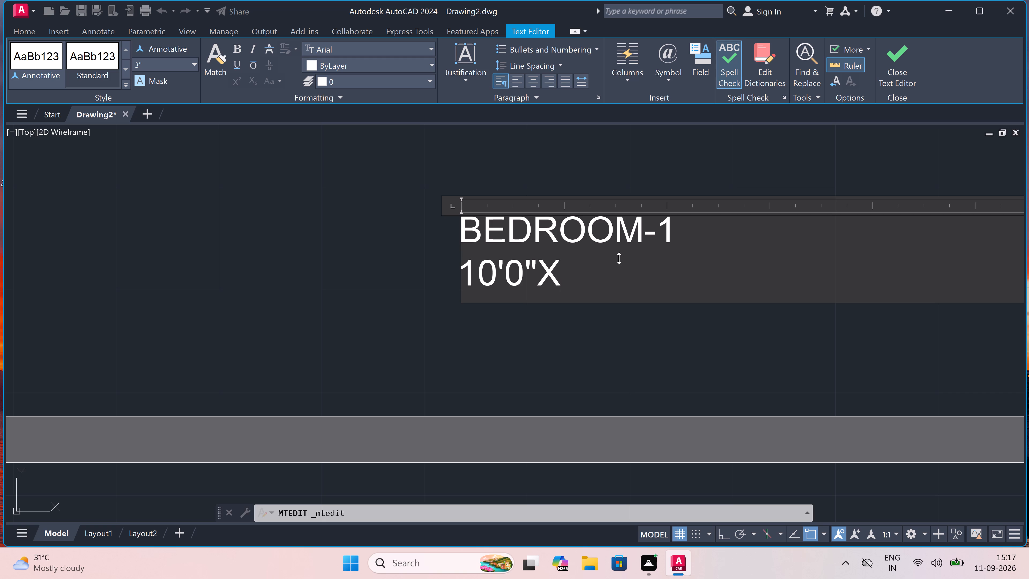
pyautogui.write('11')
pyautogui.write("'0")
pyautogui.hotkey('shift', '"')
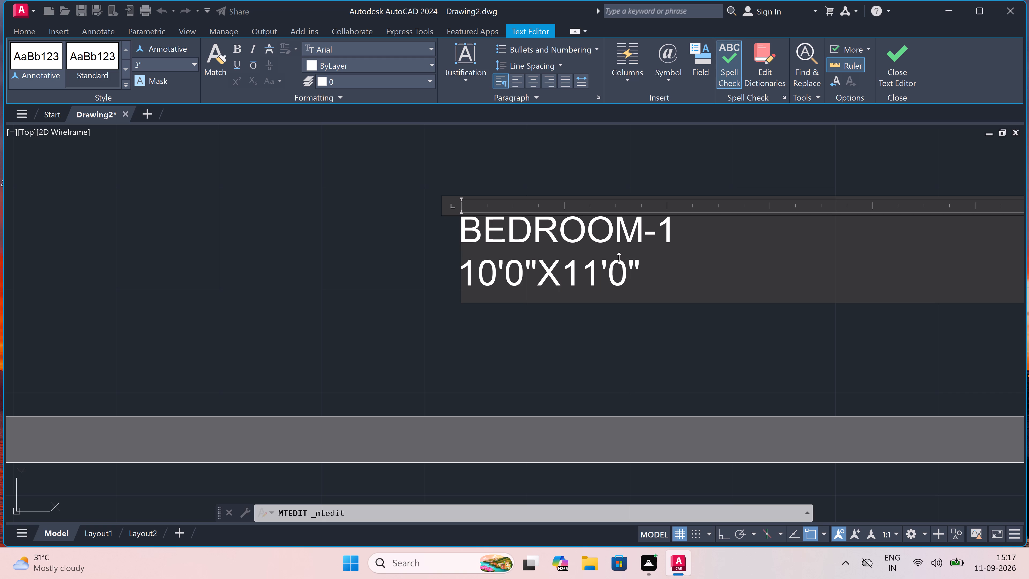
pyautogui.click(346, 258)
# Replace the TOILET label text in the room directly below BEDROOM-1 with BEDROOM and 10'0"X10'6" on two lines.
pyautogui.scroll(-5, 359, 254)
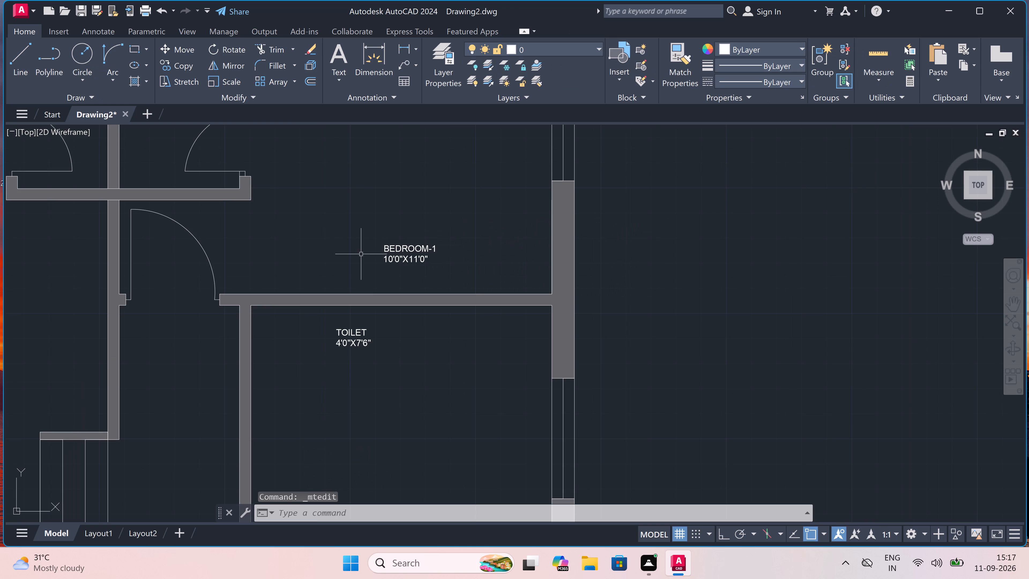
pyautogui.scroll(1, 350, 349)
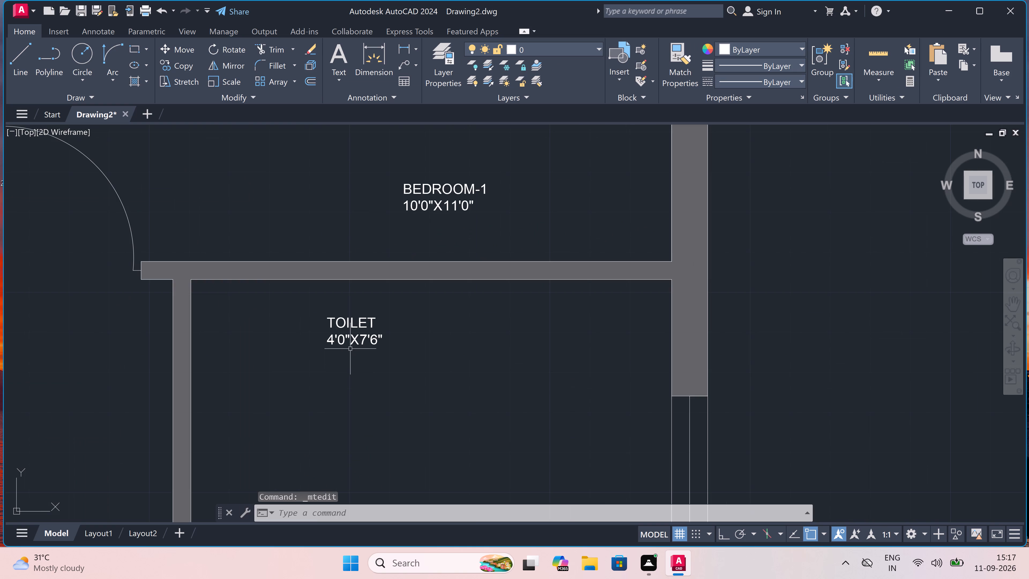
pyautogui.scroll(2, 351, 342)
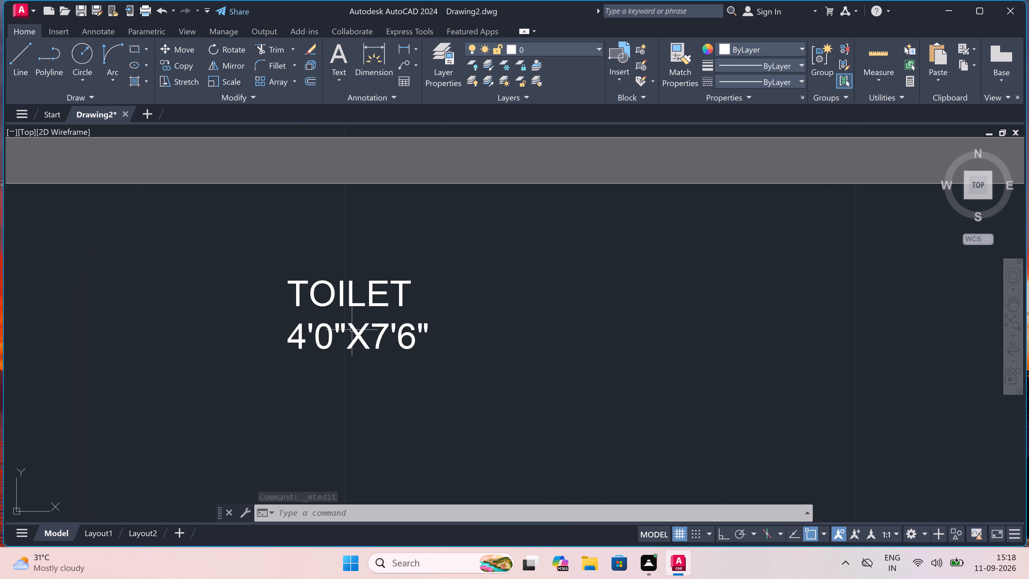
pyautogui.tripleClick(348, 293)
pyautogui.click(348, 294)
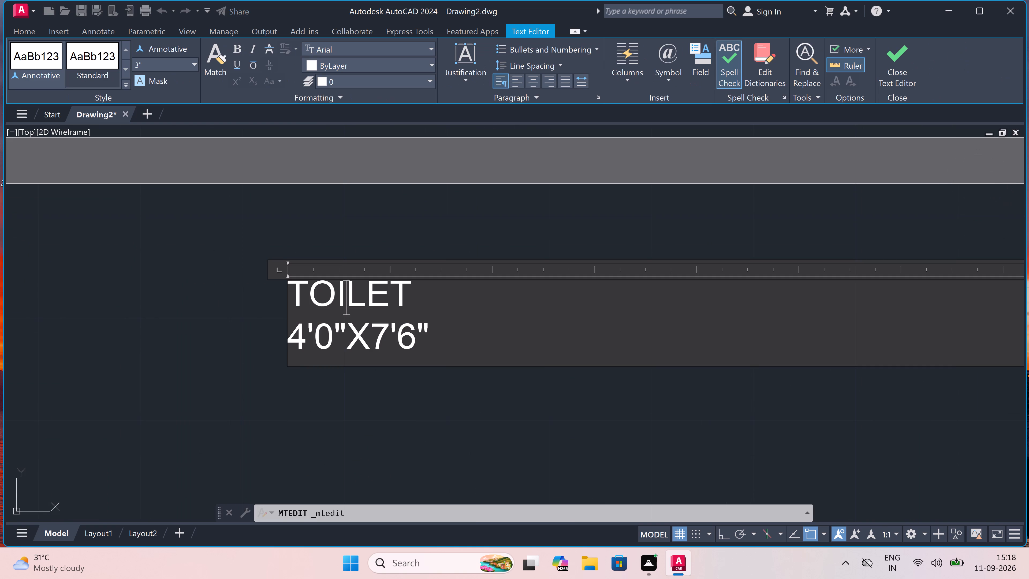
pyautogui.click(439, 335)
pyautogui.press('BackSpace')
pyautogui.press('BackSpace')
pyautogui.press('BackSpace')
pyautogui.press('BackSpace')
pyautogui.press('BackSpace')
pyautogui.press('BackSpace')
pyautogui.press('BackSpace')
pyautogui.press('BackSpace')
pyautogui.press('BackSpace')
pyautogui.press('BackSpace')
pyautogui.press('BackSpace')
pyautogui.press('BackSpace')
pyautogui.press('BackSpace')
pyautogui.press('BackSpace')
pyautogui.press('BackSpace')
pyautogui.press('BackSpace')
pyautogui.press('BackSpace')
pyautogui.press('BackSpace')
pyautogui.press('BackSpace')
pyautogui.press('BackSpace')
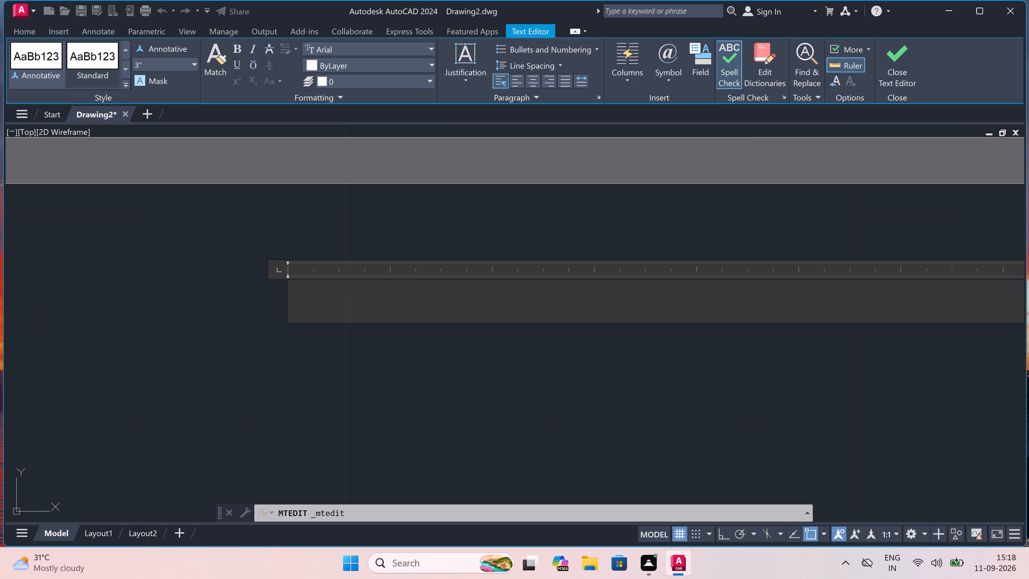
pyautogui.write('BEDROOM')
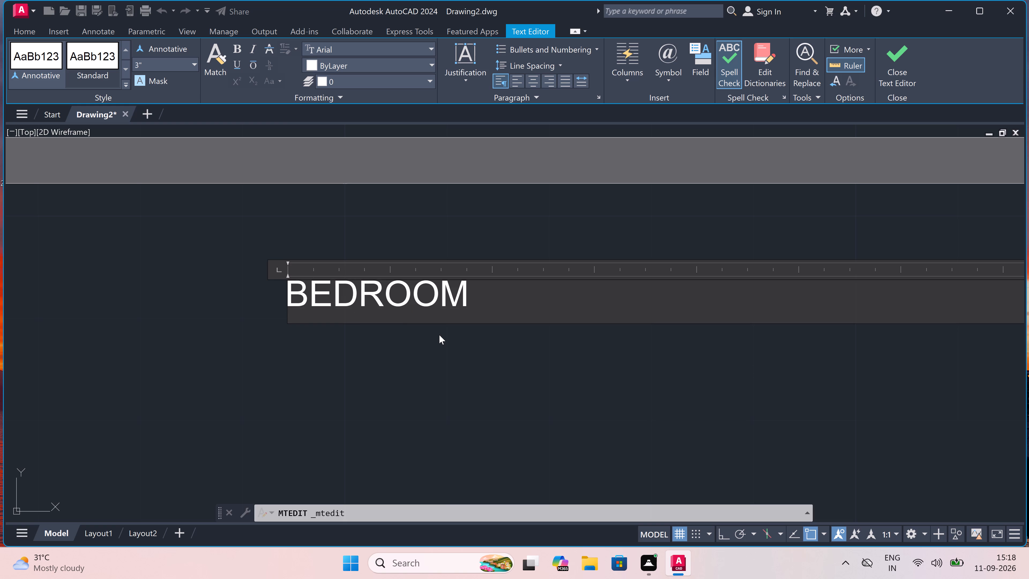
pyautogui.press('Return')
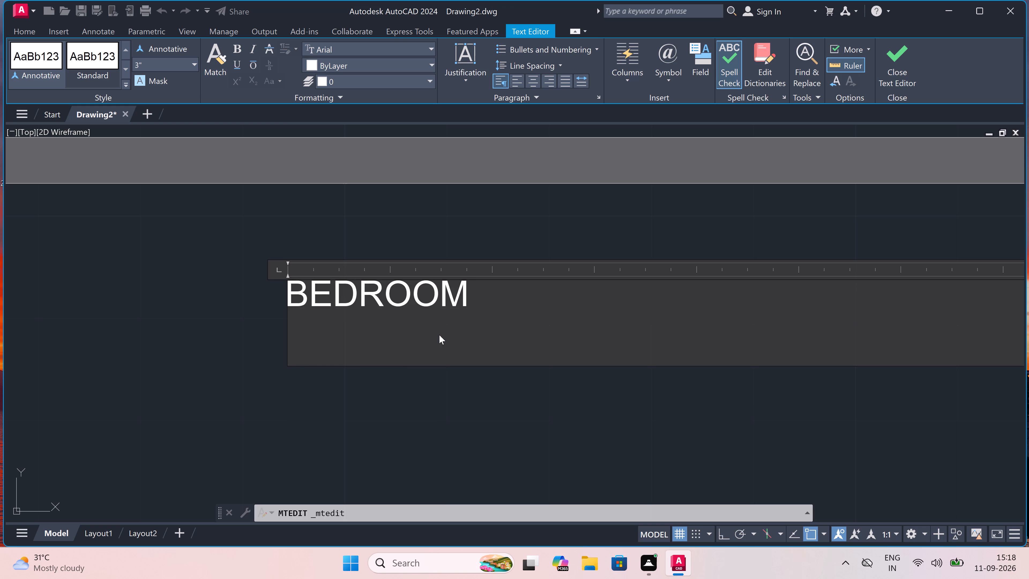
pyautogui.write("10'0")
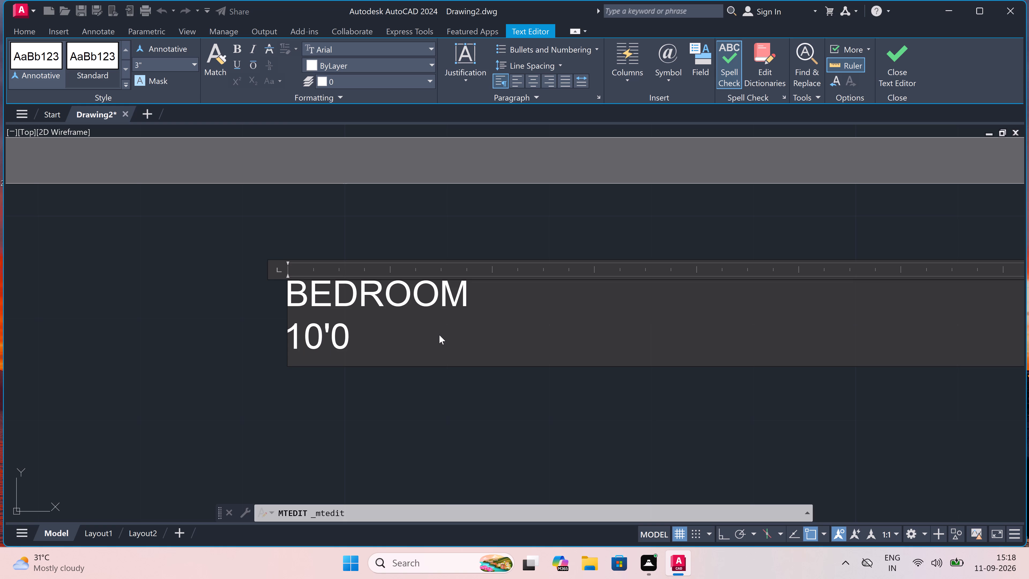
pyautogui.hotkey('shift', '"')
pyautogui.write('X1')
pyautogui.write("0'")
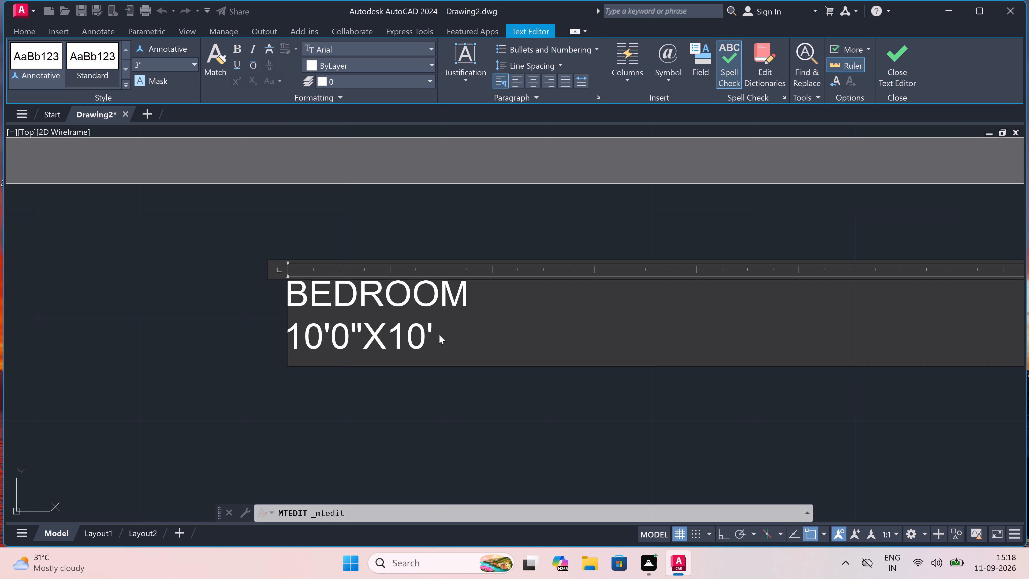
pyautogui.press('6')
pyautogui.hotkey('shift', '"')
pyautogui.click(249, 328)
# Add the suffix -2 to the BEDROOM name in the 10'0"X10'6" room's label so it reads BEDROOM-2.
pyautogui.scroll(-2, 250, 328)
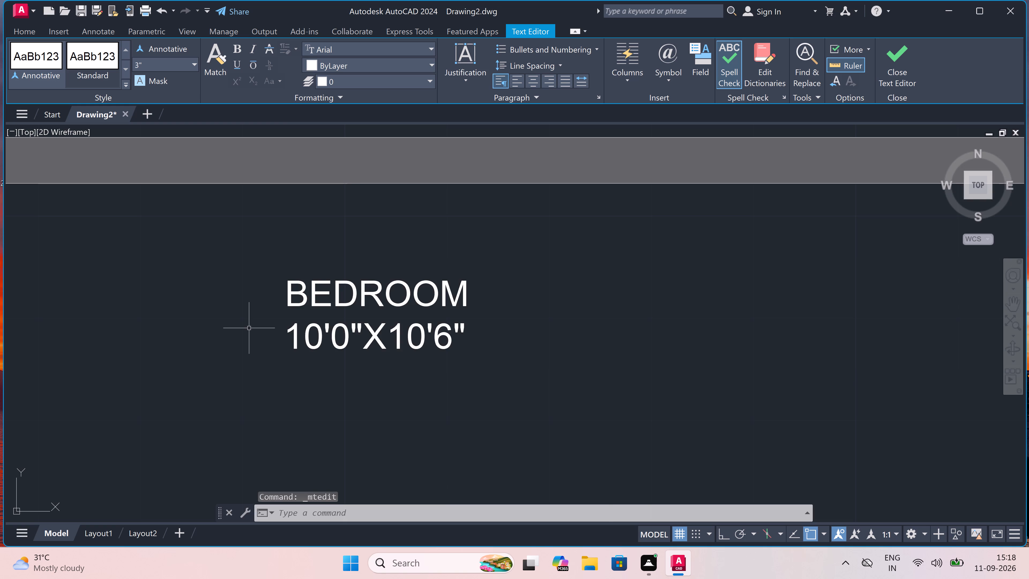
pyautogui.scroll(-2, 250, 328)
pyautogui.scroll(3, 277, 321)
pyautogui.tripleClick(334, 310)
pyautogui.click(335, 310)
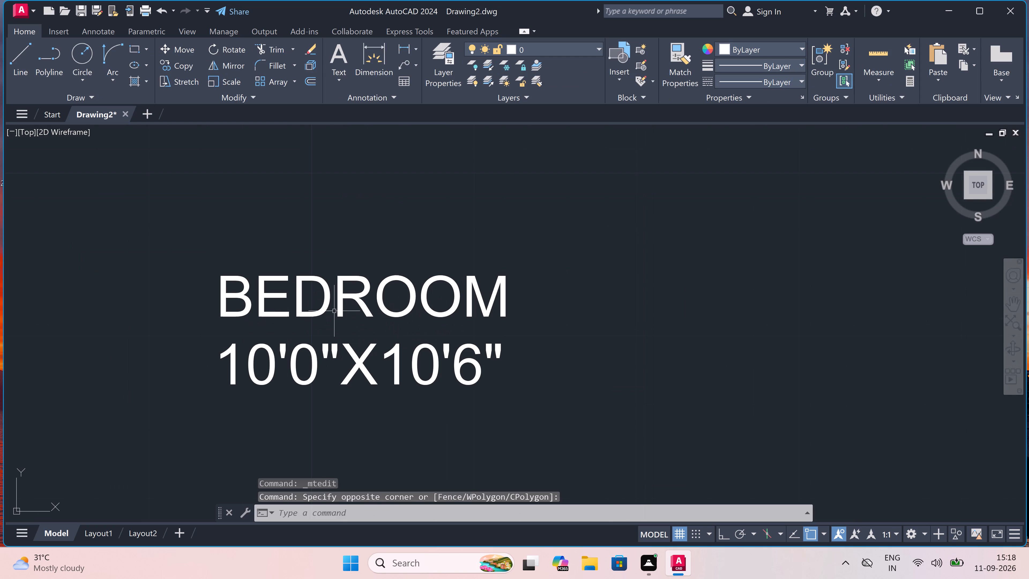
pyautogui.tripleClick(341, 305)
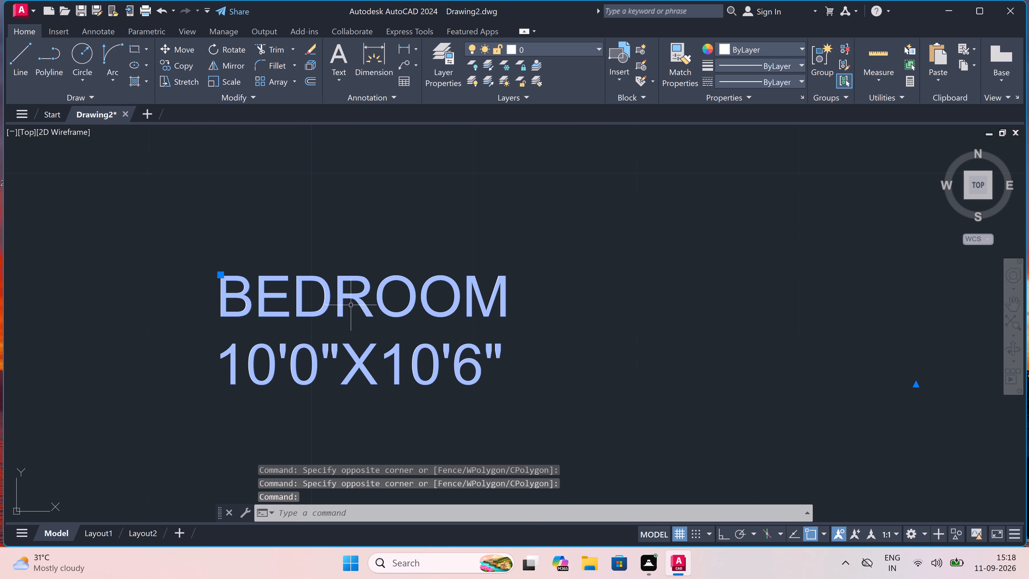
pyautogui.click(508, 296)
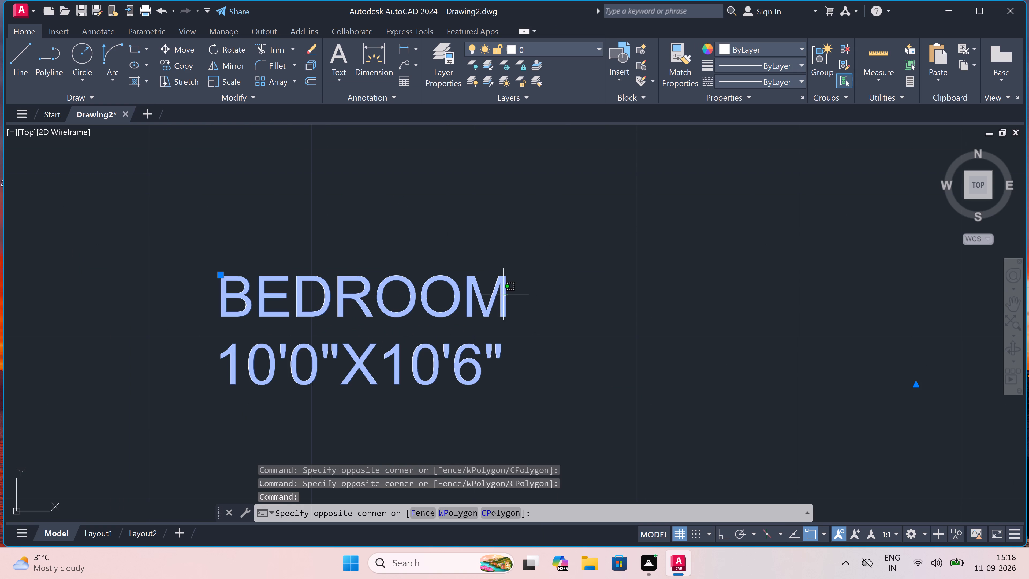
pyautogui.doubleClick(498, 293)
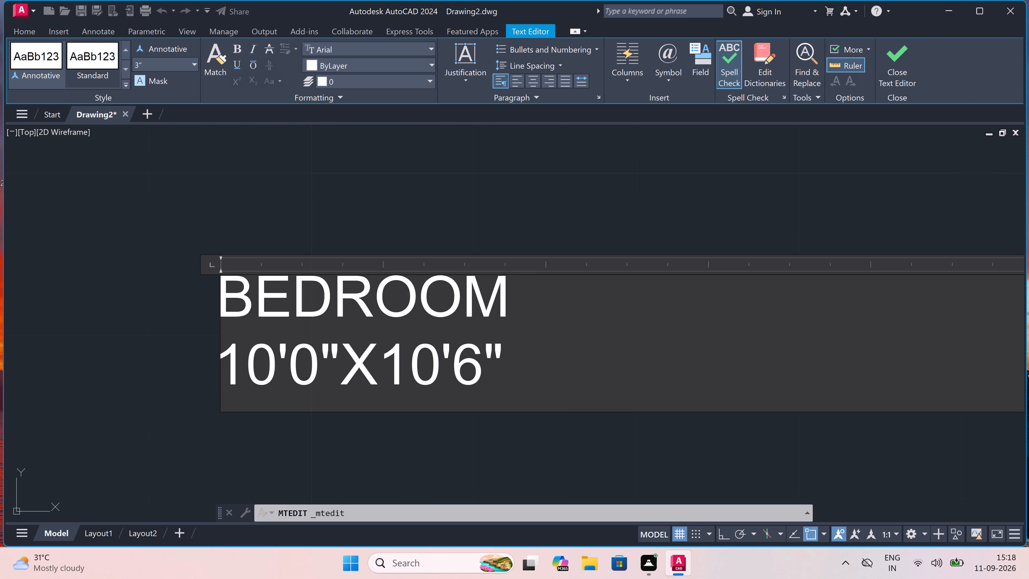
pyautogui.write('-2')
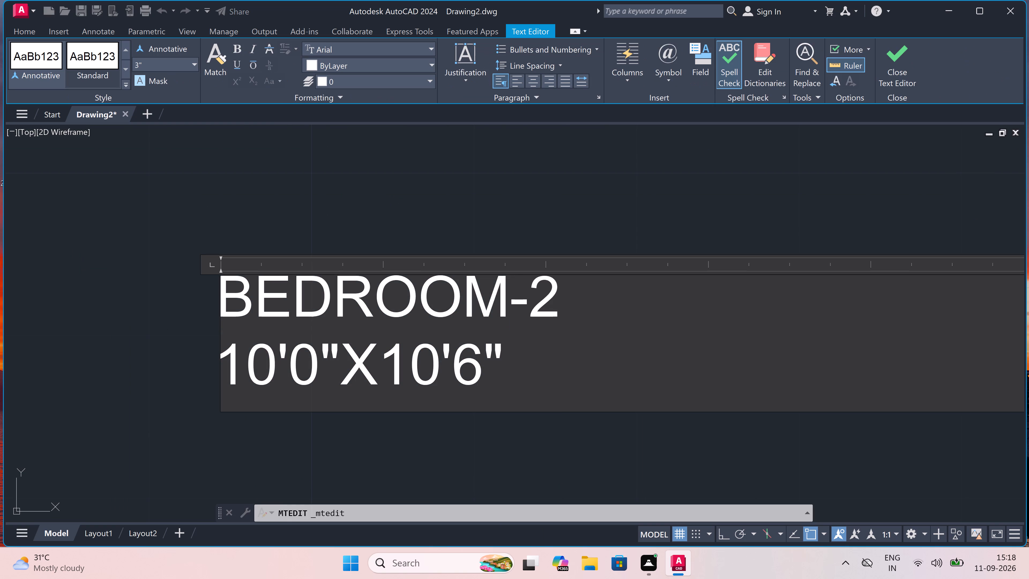
pyautogui.click(124, 362)
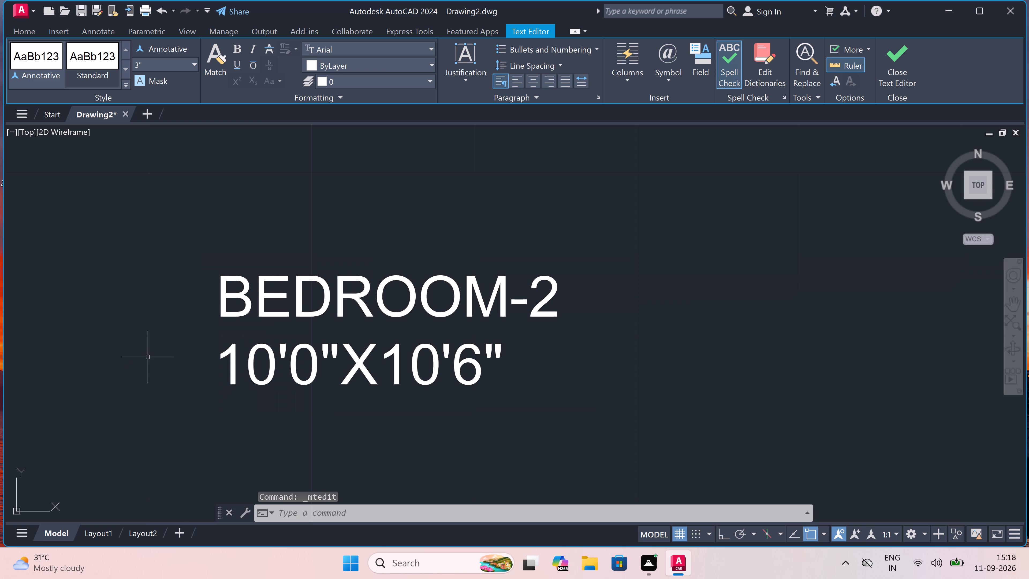
# Change the size line of the TOILET label in the small room below BEDROOM-2 to 6'3"X4'0".
pyautogui.scroll(-5, 166, 350)
pyautogui.scroll(-3, 217, 346)
pyautogui.scroll(3, 232, 446)
pyautogui.scroll(3, 214, 412)
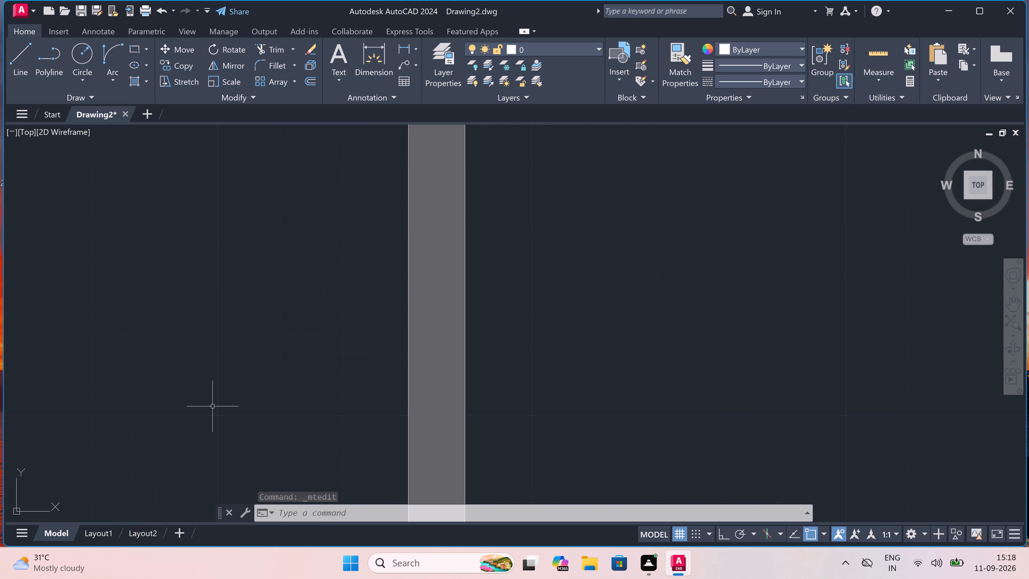
pyautogui.scroll(-8, 216, 396)
pyautogui.scroll(2, 210, 377)
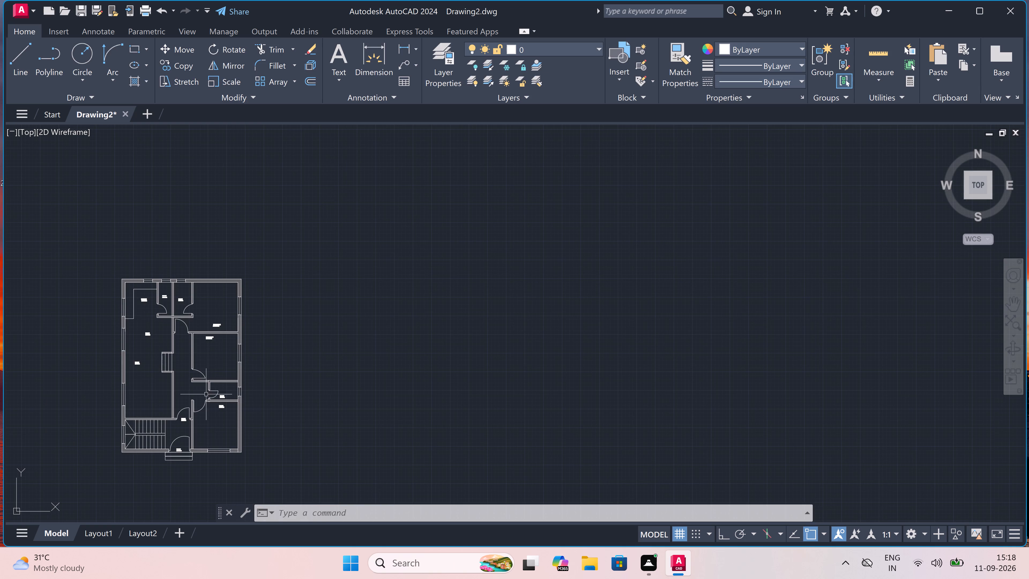
pyautogui.scroll(3, 209, 400)
pyautogui.scroll(3, 230, 388)
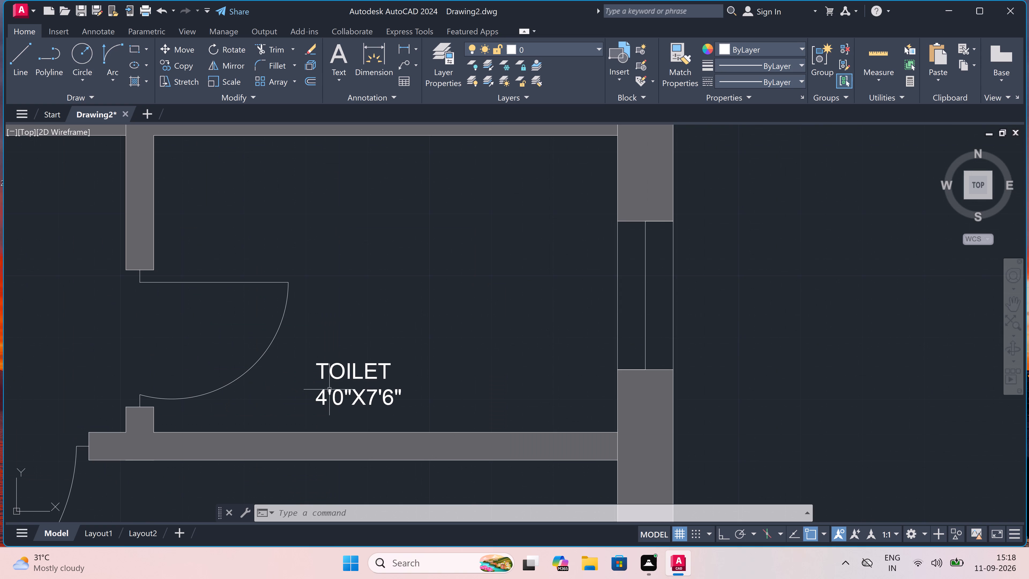
pyautogui.tripleClick(336, 371)
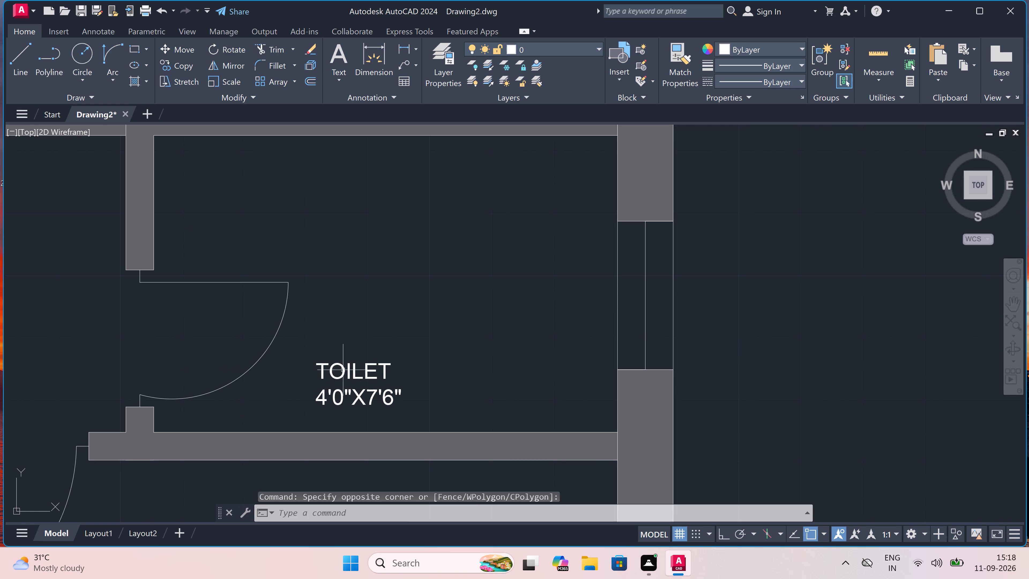
pyautogui.doubleClick(343, 370)
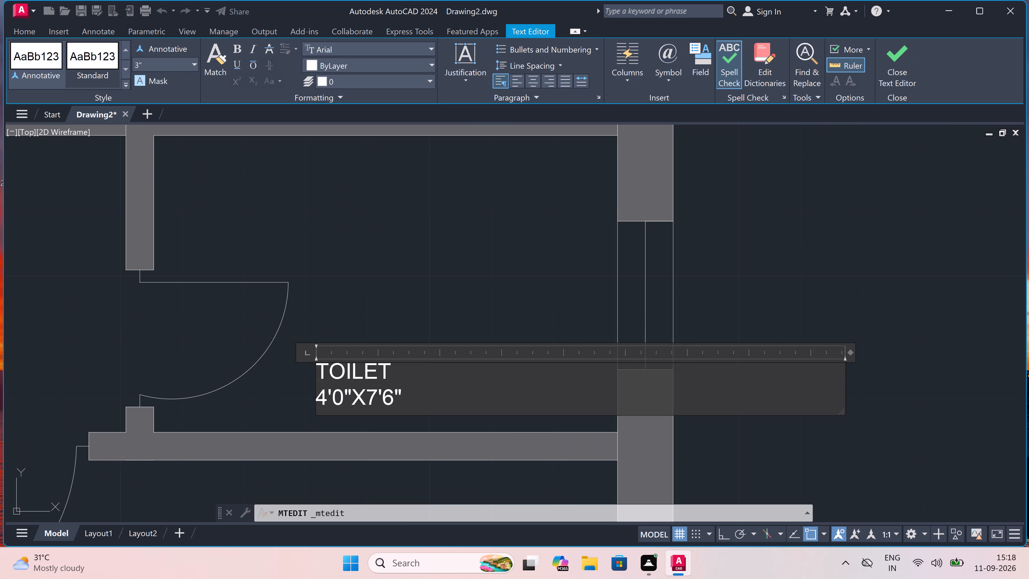
pyautogui.click(406, 394)
pyautogui.press('BackSpace')
pyautogui.press('BackSpace')
pyautogui.press('BackSpace')
pyautogui.press('BackSpace')
pyautogui.press('BackSpace')
pyautogui.press('BackSpace')
pyautogui.press('BackSpace')
pyautogui.press('BackSpace')
pyautogui.press('BackSpace')
pyautogui.press('BackSpace')
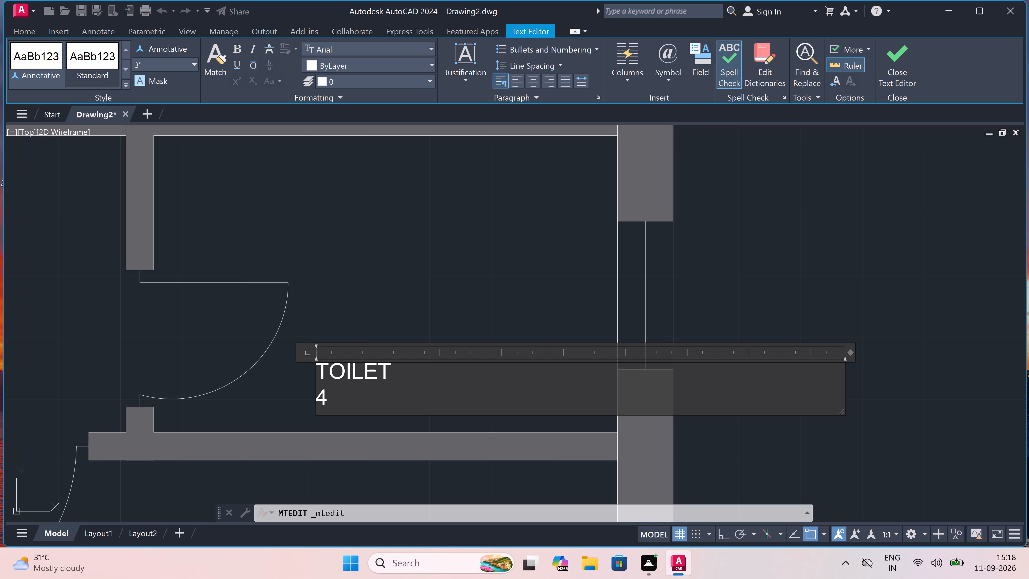
pyautogui.press('BackSpace')
pyautogui.press('6')
pyautogui.press("'")
pyautogui.press('3')
pyautogui.write('"X')
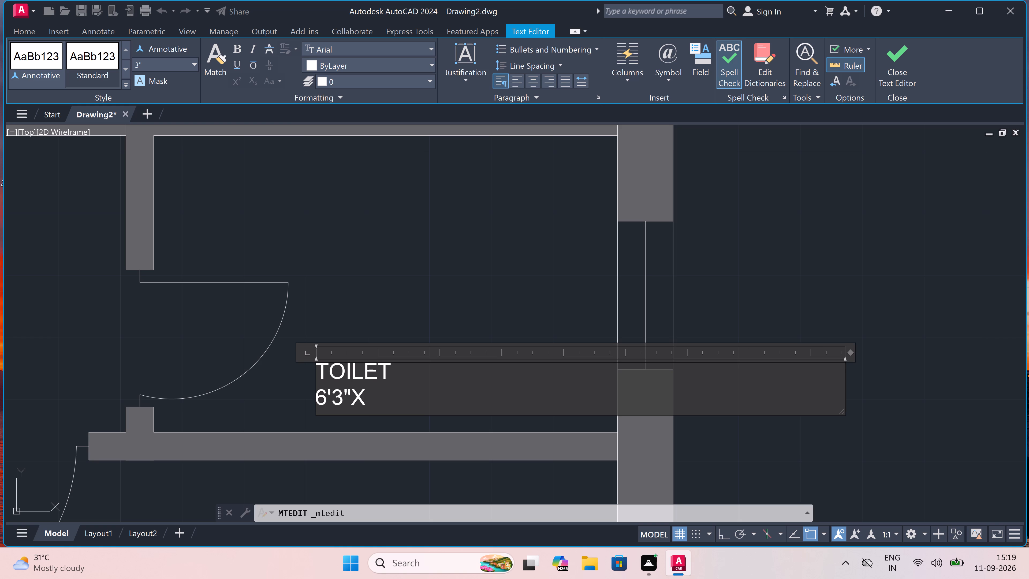
pyautogui.write("4'")
pyautogui.write('0"')
pyautogui.click(404, 309)
# Replace the TOILET label text in the room directly below the 6'3"X4'0" toilet with BEDROOM-3 and 10'0"X10'7" on two lines.
pyautogui.scroll(-3, 423, 288)
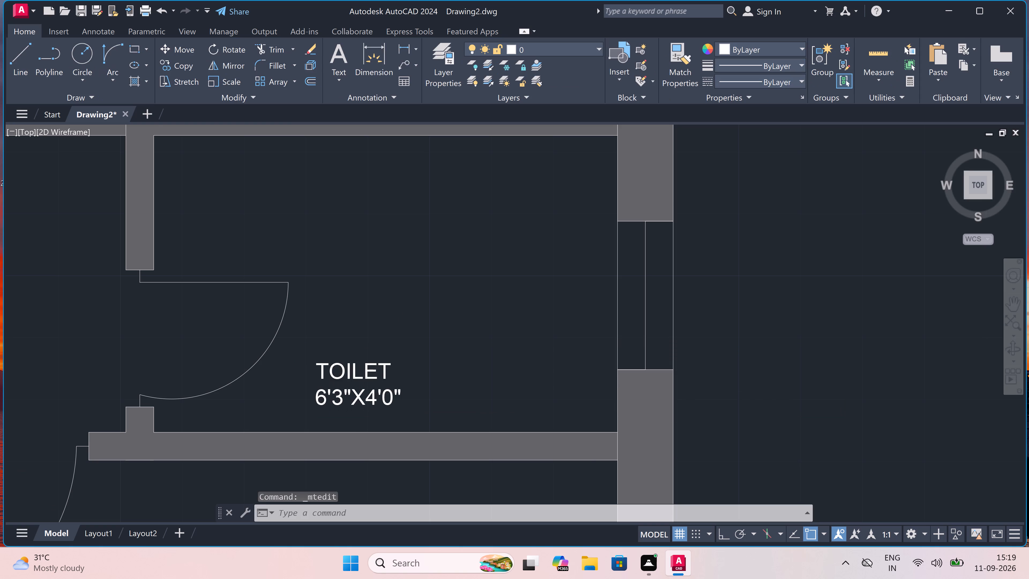
pyautogui.scroll(-2, 423, 288)
pyautogui.scroll(3, 424, 325)
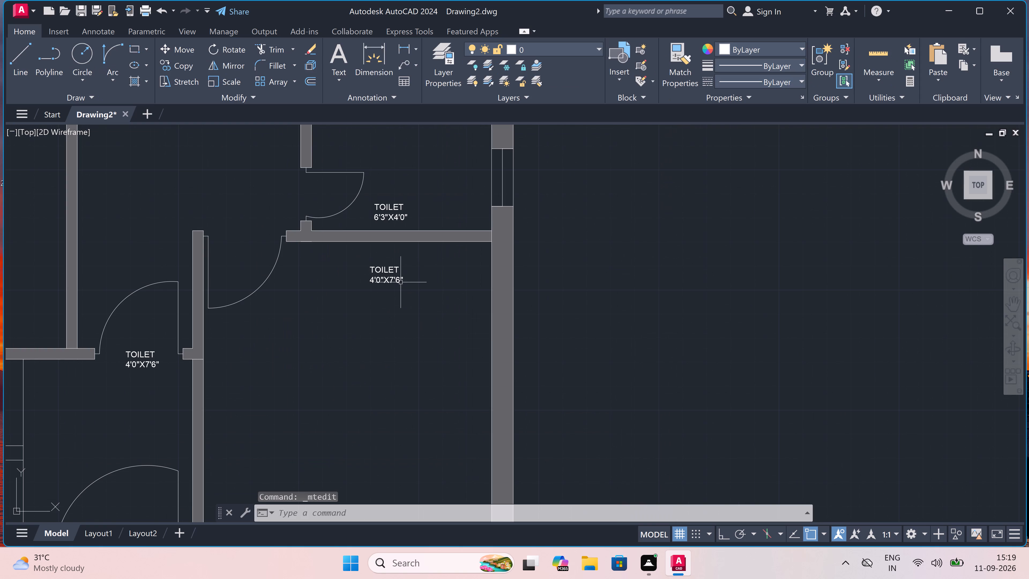
pyautogui.scroll(2, 397, 277)
pyautogui.tripleClick(373, 260)
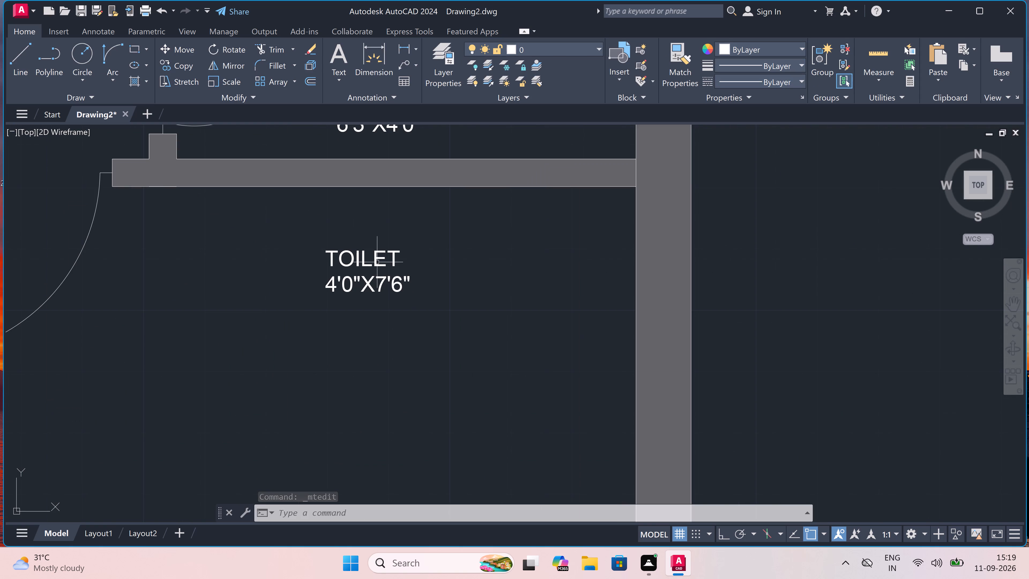
pyautogui.click(374, 260)
pyautogui.click(414, 278)
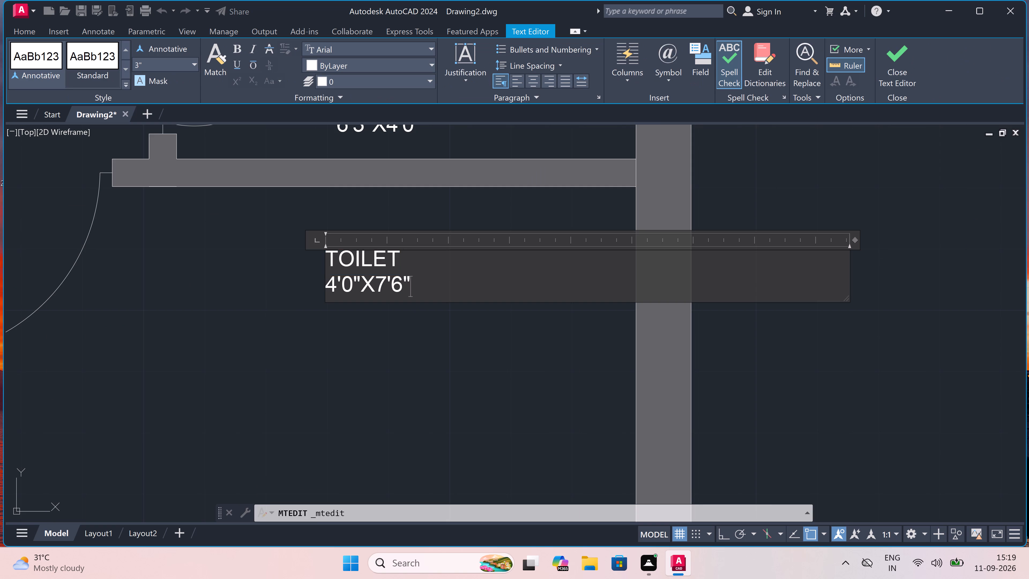
pyautogui.press('BackSpace')
pyautogui.press('BackSpace')
pyautogui.press('BackSpace')
pyautogui.press('BackSpace')
pyautogui.press('BackSpace')
pyautogui.press('BackSpace')
pyautogui.press('BackSpace')
pyautogui.press('BackSpace')
pyautogui.press('BackSpace')
pyautogui.press('BackSpace')
pyautogui.press('BackSpace')
pyautogui.press('BackSpace')
pyautogui.press('BackSpace')
pyautogui.press('BackSpace')
pyautogui.press('BackSpace')
pyautogui.press('BackSpace')
pyautogui.press('BackSpace')
pyautogui.press('BackSpace')
pyautogui.press('BackSpace')
pyautogui.press('BackSpace')
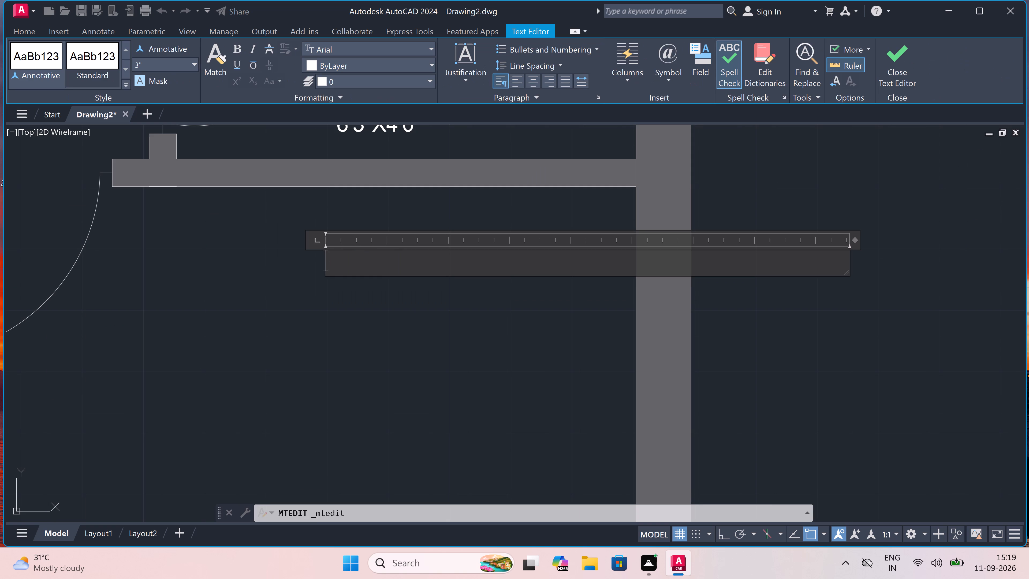
pyautogui.write('BE')
pyautogui.write('DROOM-3')
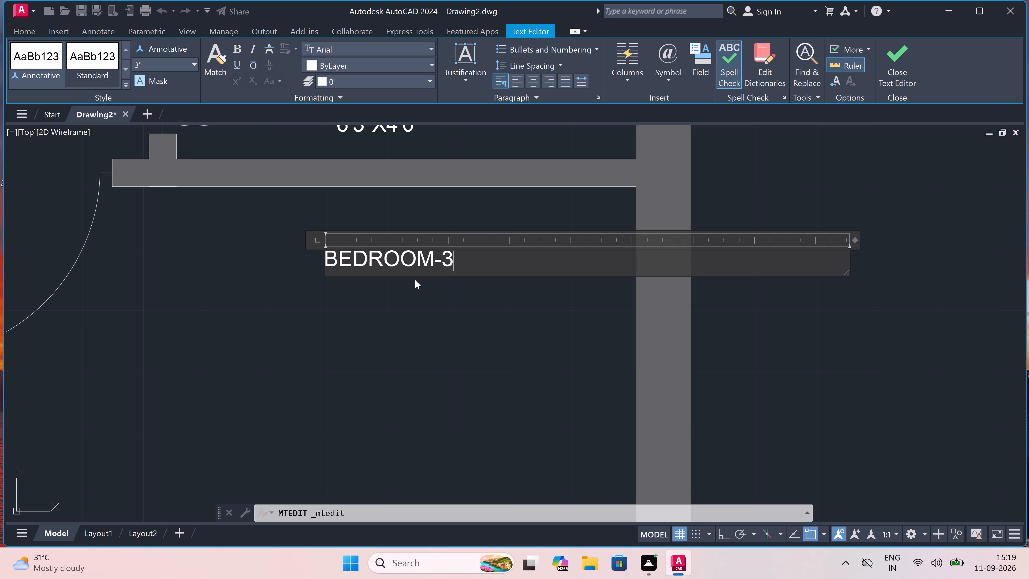
pyautogui.press('Return')
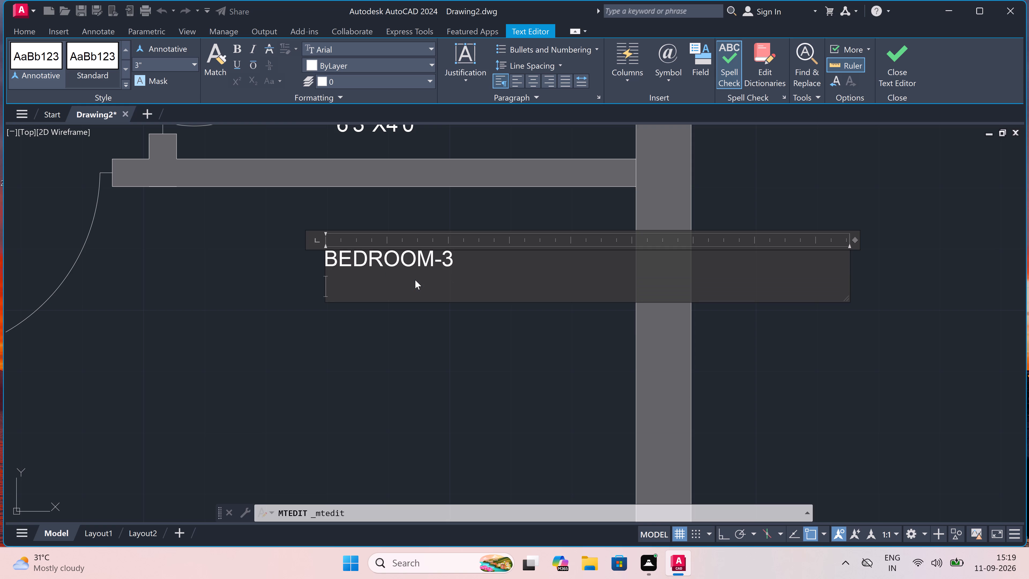
pyautogui.write("10'0")
pyautogui.write('"X')
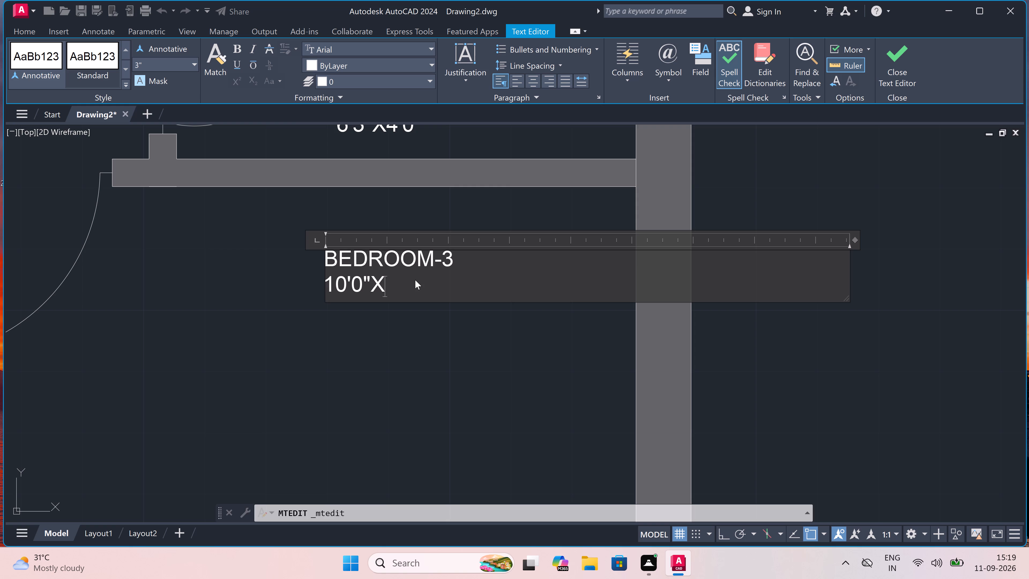
pyautogui.write("10'7")
pyautogui.hotkey('shift', '"')
pyautogui.click(418, 336)
# Replace the TOILET label text at the inner doorway beside the staircase with the single word ENTRY.
pyautogui.scroll(-4, 431, 329)
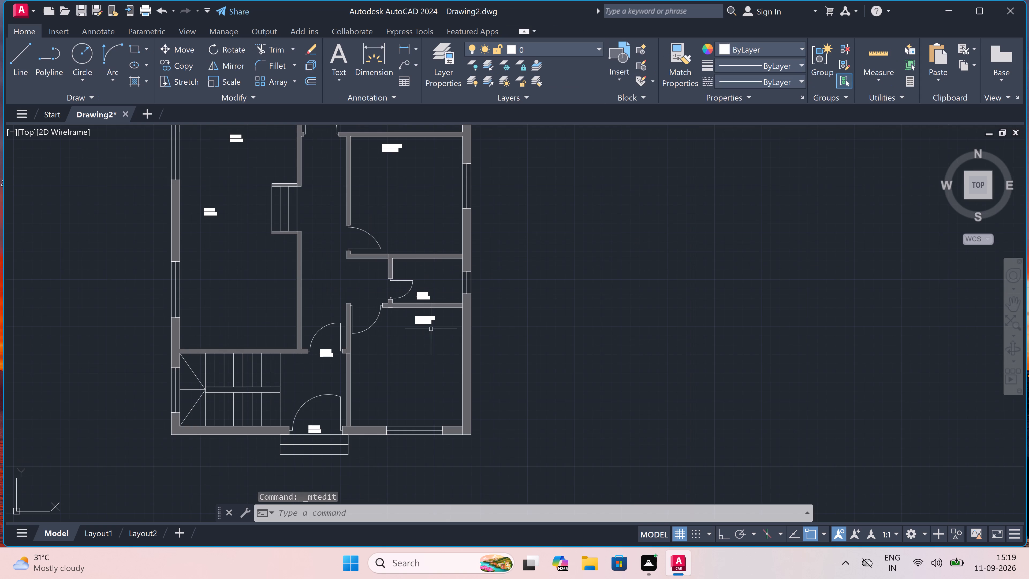
pyautogui.scroll(4, 326, 365)
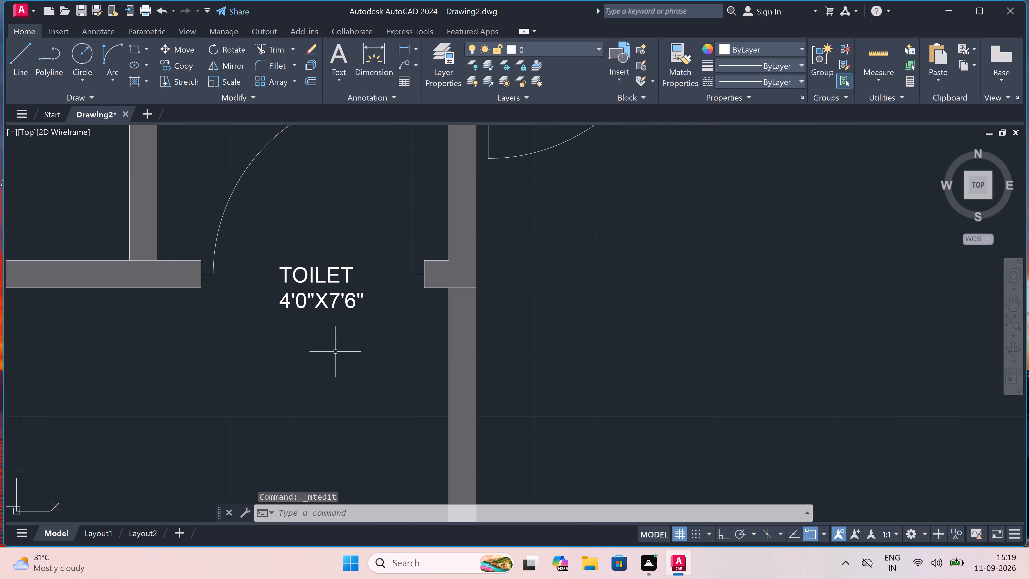
pyautogui.tripleClick(320, 281)
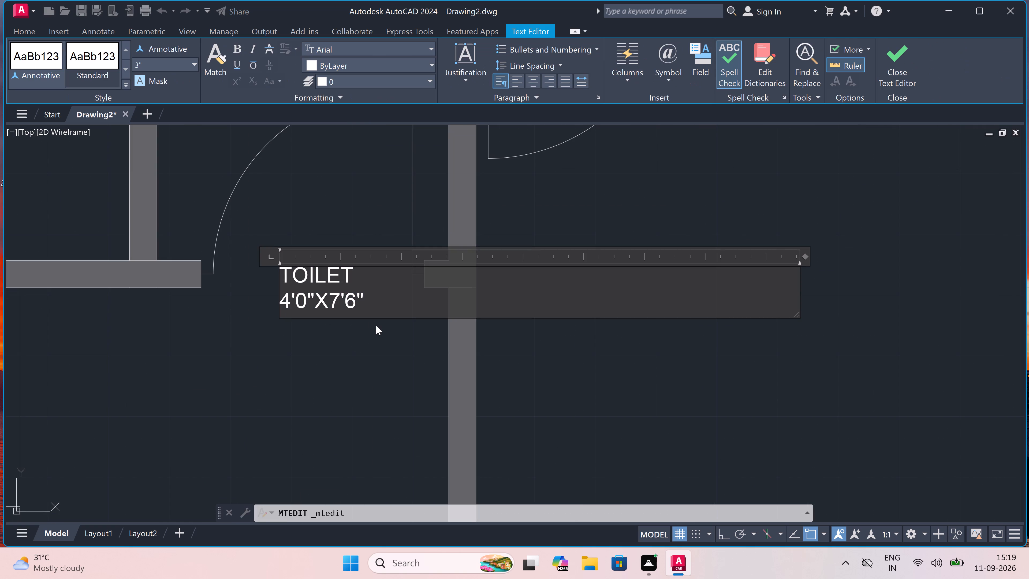
pyautogui.click(375, 297)
pyautogui.press('BackSpace')
pyautogui.press('BackSpace')
pyautogui.press('BackSpace')
pyautogui.press('BackSpace')
pyautogui.press('BackSpace')
pyautogui.press('BackSpace')
pyautogui.press('BackSpace')
pyautogui.press('BackSpace')
pyautogui.press('BackSpace')
pyautogui.press('BackSpace')
pyautogui.press('BackSpace')
pyautogui.press('BackSpace')
pyautogui.press('BackSpace')
pyautogui.press('BackSpace')
pyautogui.press('BackSpace')
pyautogui.press('BackSpace')
pyautogui.press('BackSpace')
pyautogui.press('BackSpace')
pyautogui.press('BackSpace')
pyautogui.press('BackSpace')
pyautogui.write('EM')
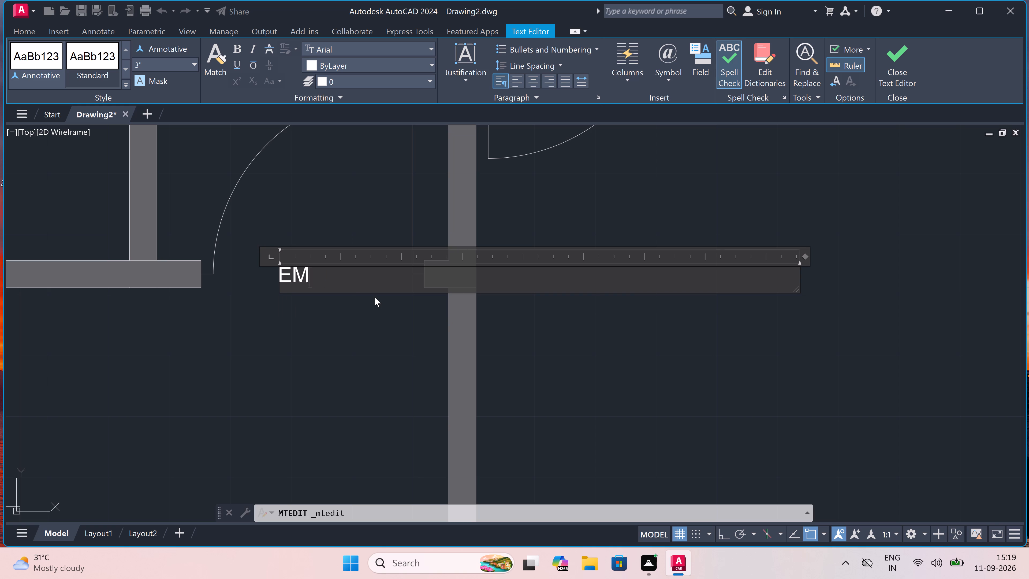
pyautogui.write('TRY')
pyautogui.press('BackSpace')
pyautogui.press('BackSpace')
pyautogui.press('BackSpace')
pyautogui.press('BackSpace')
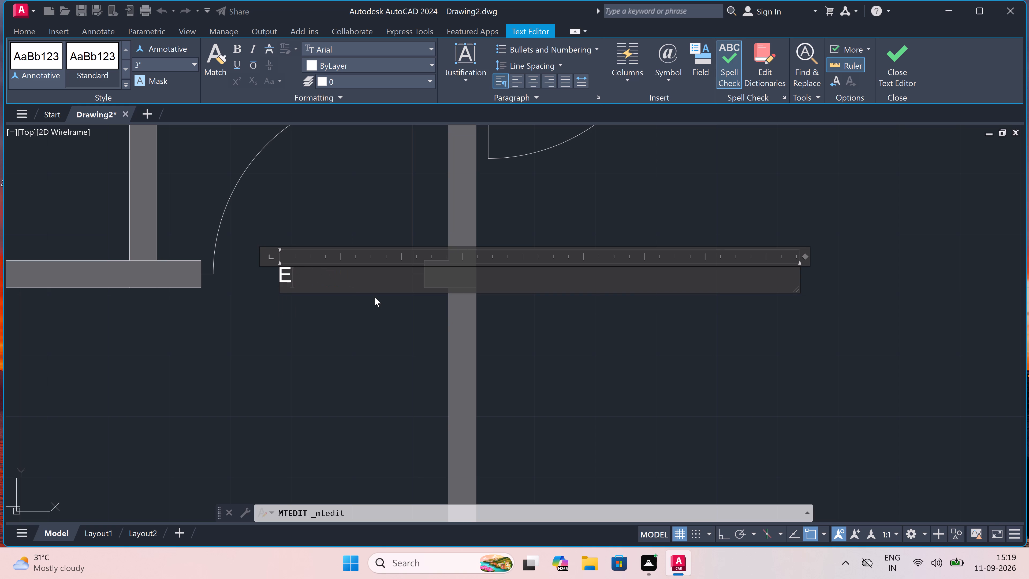
pyautogui.write('NTRY')
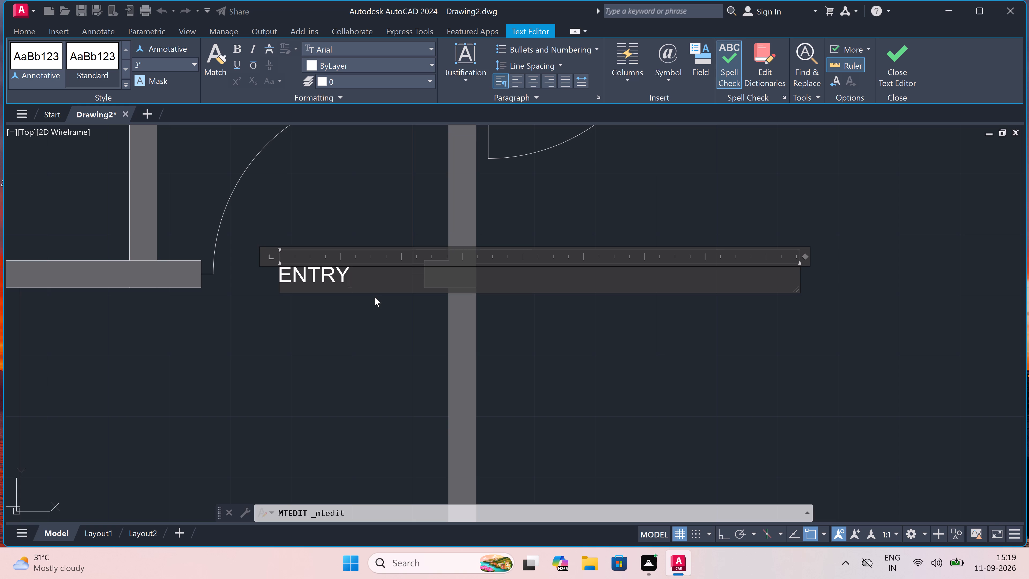
pyautogui.click(369, 320)
# Replace the TOILET label text at the main entrance doorway above the outside steps with the single word ENTRY.
pyautogui.scroll(-4, 370, 318)
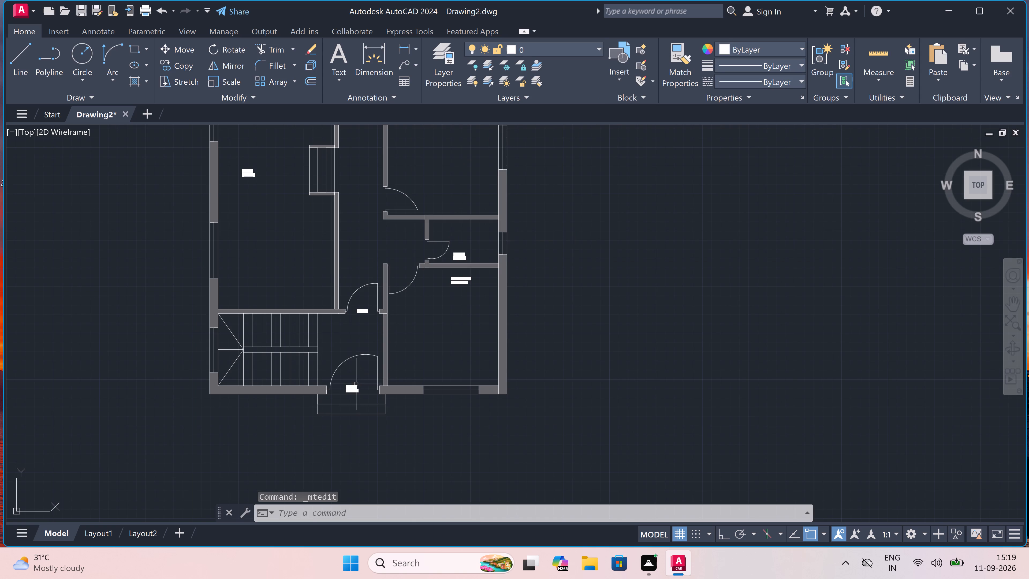
pyautogui.scroll(4, 329, 415)
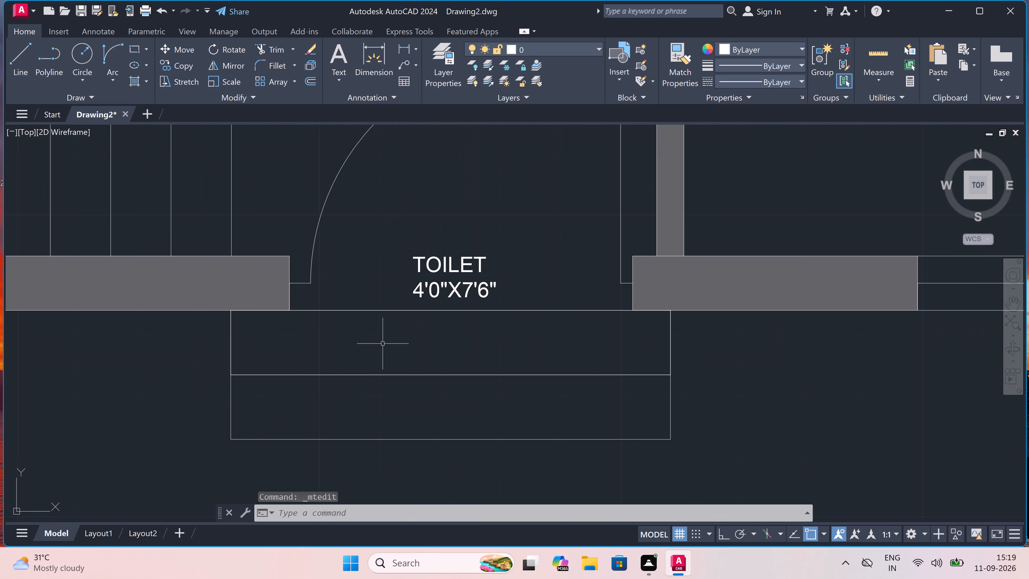
pyautogui.click(431, 253)
pyautogui.click(431, 255)
pyautogui.click(430, 262)
pyautogui.doubleClick(430, 264)
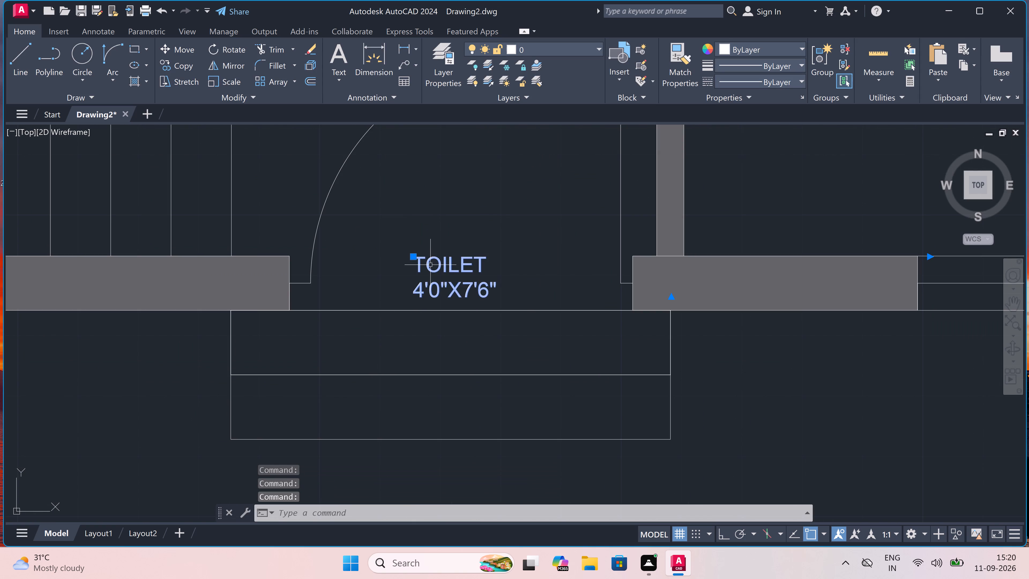
pyautogui.doubleClick(449, 279)
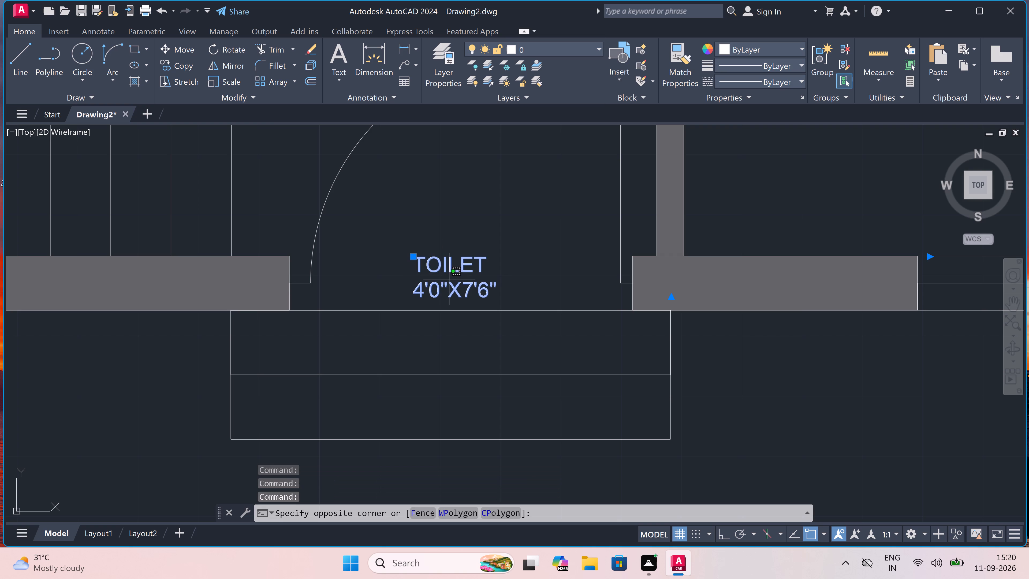
pyautogui.doubleClick(450, 274)
pyautogui.doubleClick(450, 270)
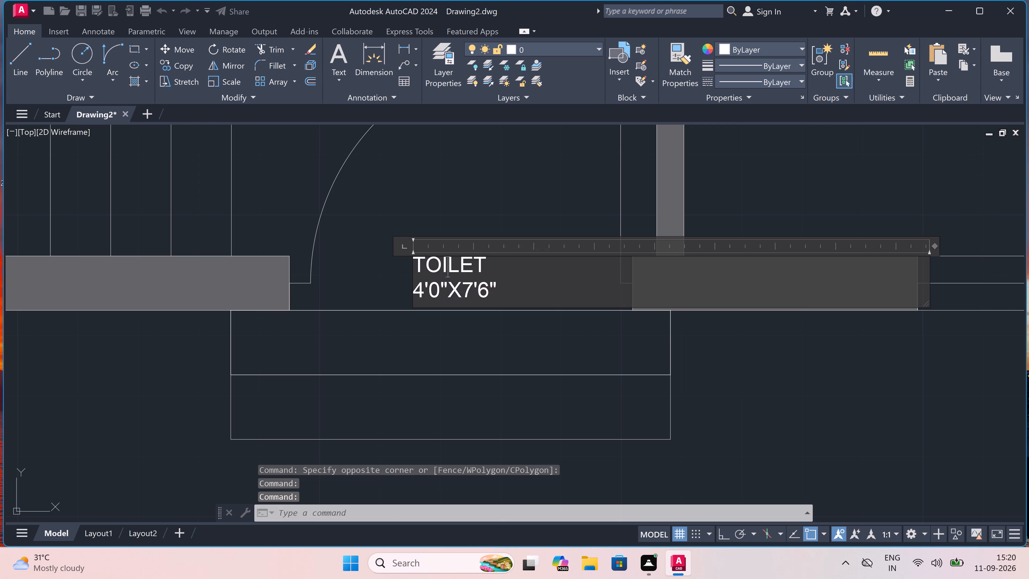
pyautogui.doubleClick(493, 287)
pyautogui.click(497, 287)
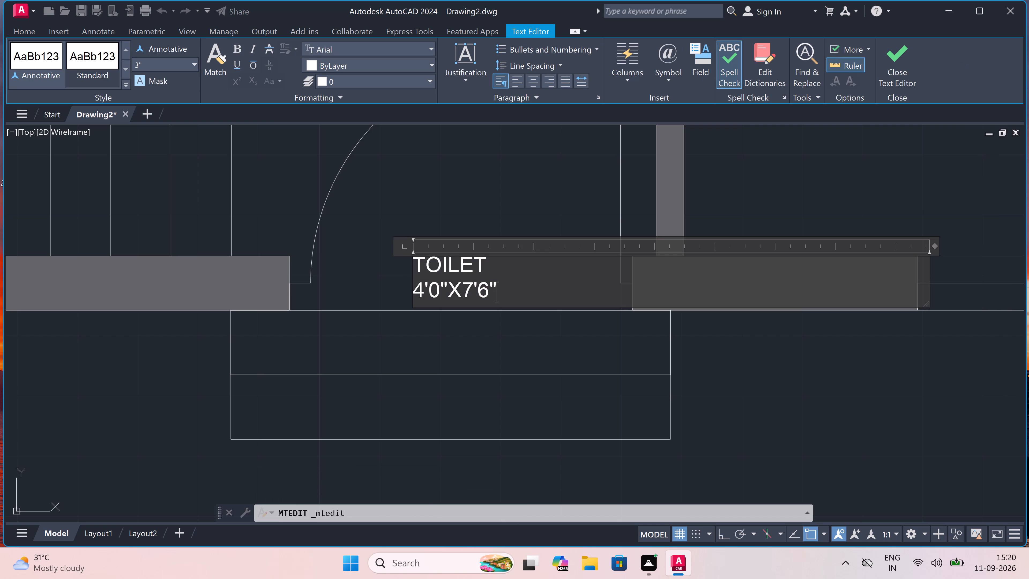
pyautogui.press('BackSpace')
pyautogui.press('BackSpace')
pyautogui.press('BackSpace')
pyautogui.press('BackSpace')
pyautogui.press('BackSpace')
pyautogui.press('BackSpace')
pyautogui.press('BackSpace')
pyautogui.press('BackSpace')
pyautogui.press('BackSpace')
pyautogui.press('BackSpace')
pyautogui.press('BackSpace')
pyautogui.press('BackSpace')
pyautogui.press('BackSpace')
pyautogui.press('BackSpace')
pyautogui.press('BackSpace')
pyautogui.press('BackSpace')
pyautogui.press('BackSpace')
pyautogui.press('BackSpace')
pyautogui.press('BackSpace')
pyautogui.press('BackSpace')
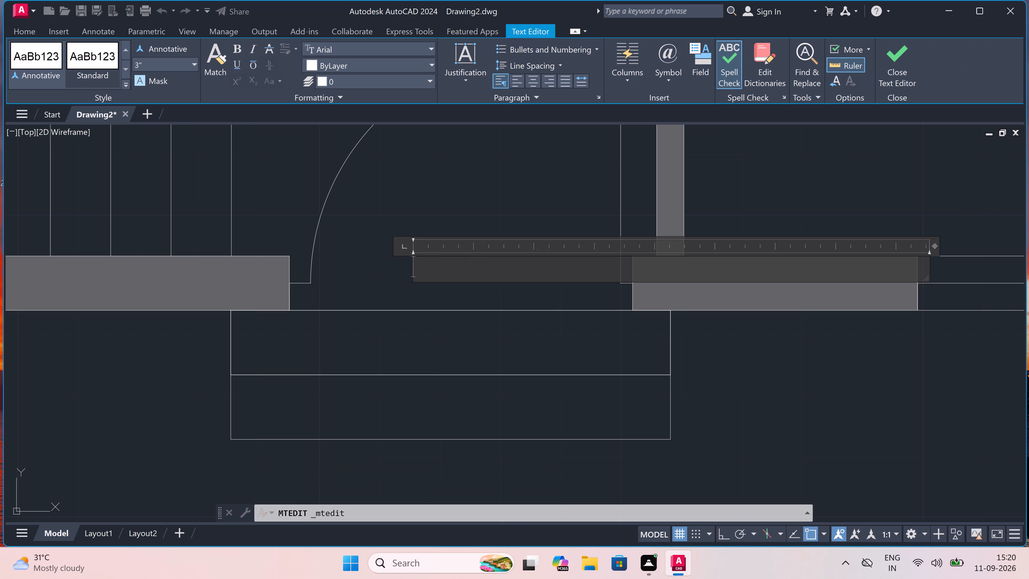
pyautogui.press('e')
pyautogui.write('NTRY')
pyautogui.click(482, 213)
# Replace the TOILET label text in the open area directly below the kitchen with the single word DINING.
pyautogui.scroll(-5, 482, 213)
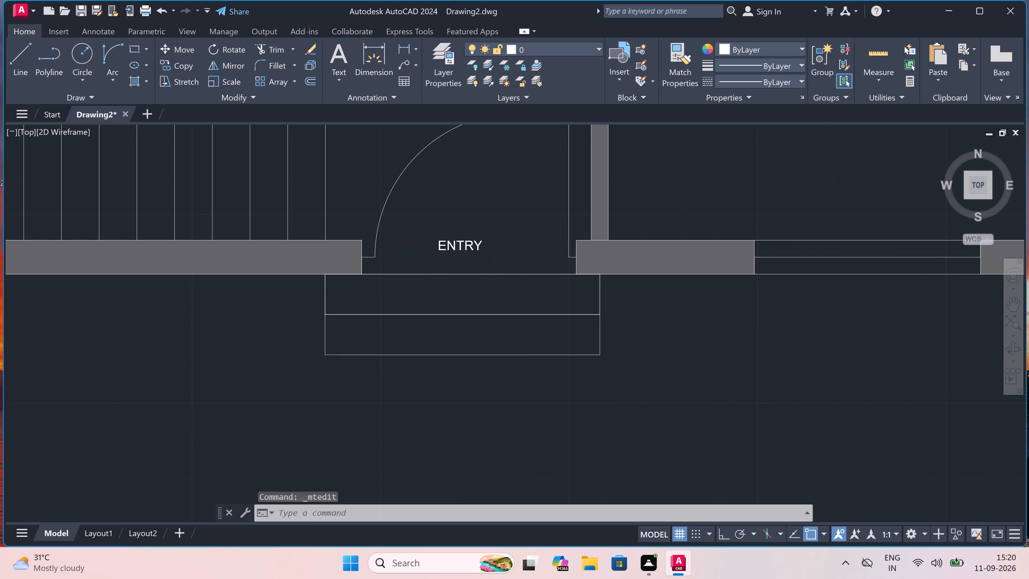
pyautogui.scroll(-3, 481, 203)
pyautogui.scroll(1, 462, 159)
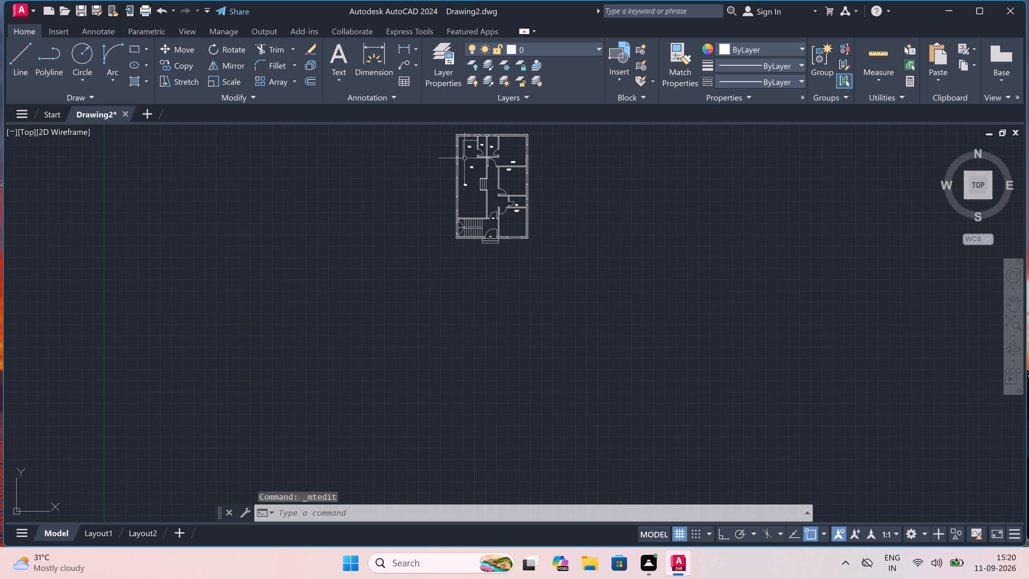
pyautogui.scroll(4, 464, 149)
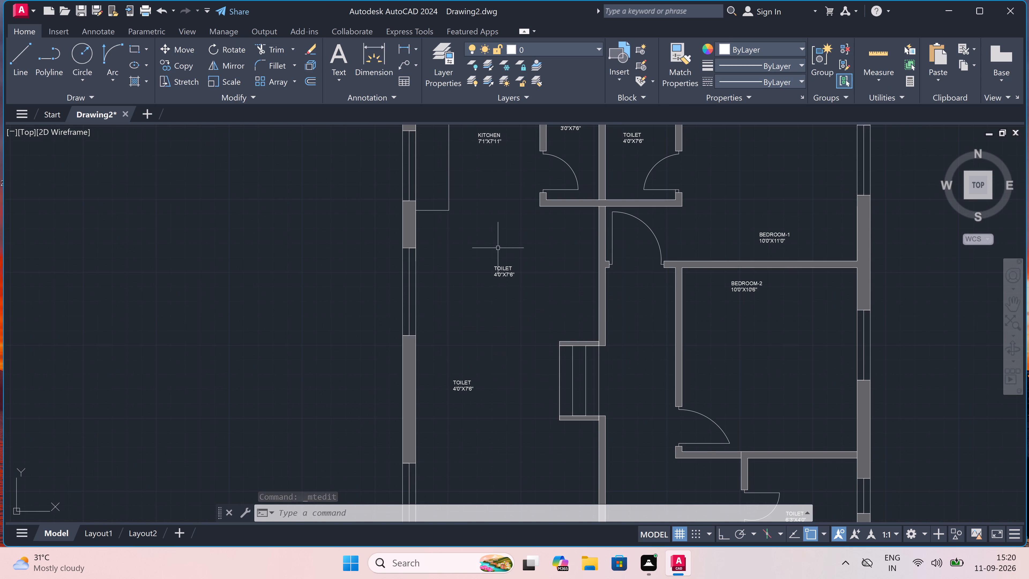
pyautogui.scroll(1, 501, 263)
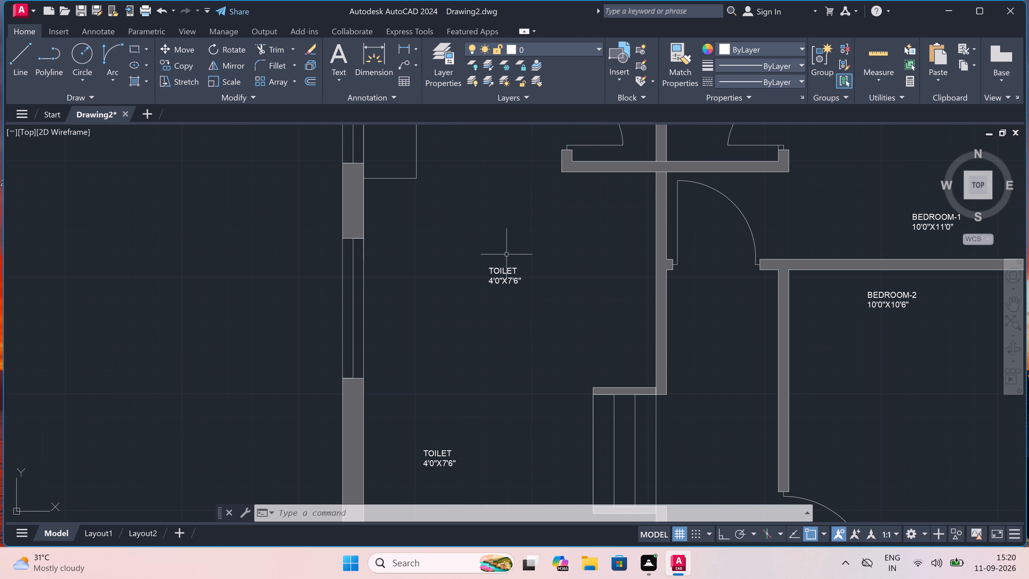
pyautogui.tripleClick(506, 269)
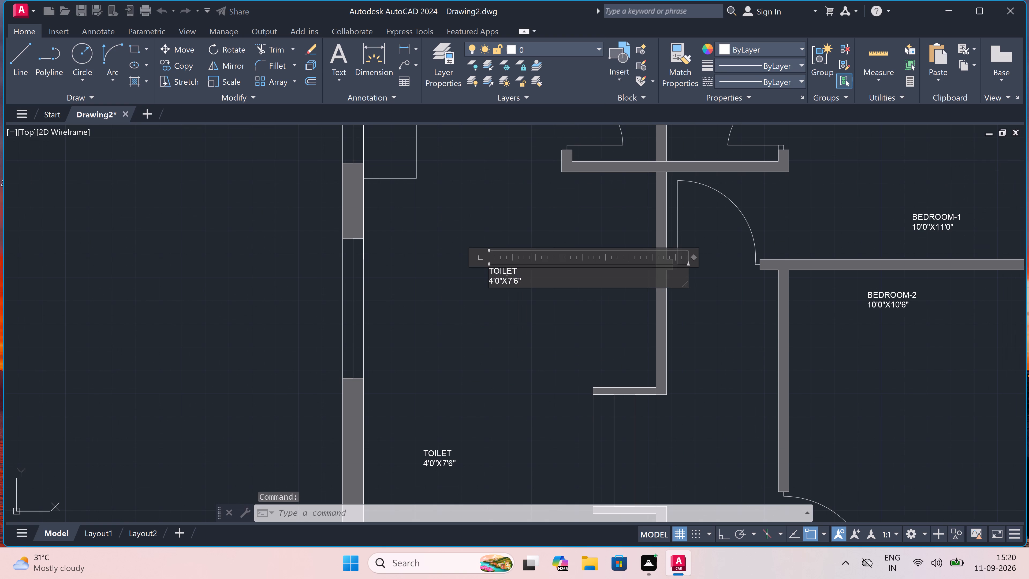
pyautogui.click(526, 278)
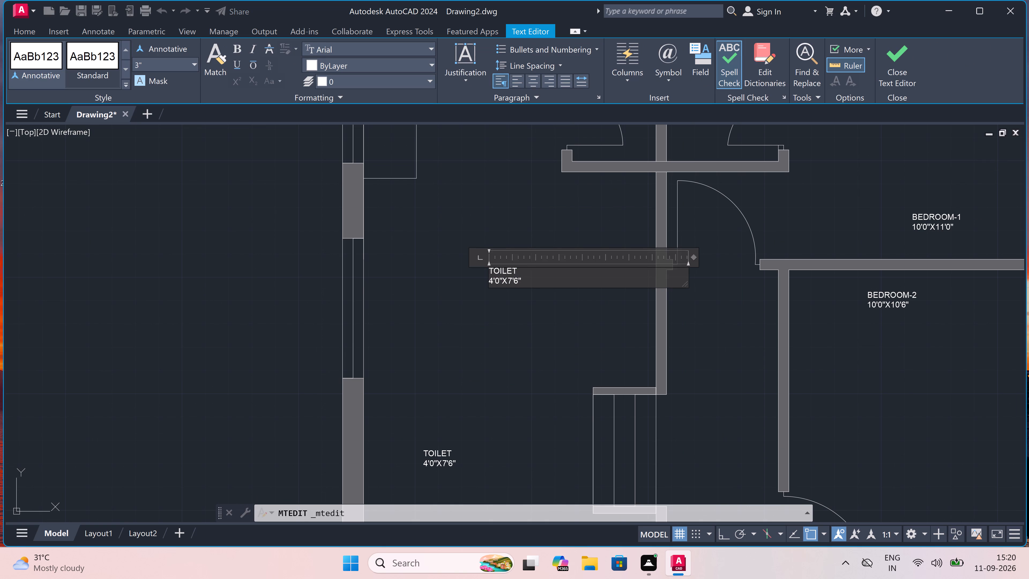
pyautogui.press('BackSpace')
pyautogui.press('BackSpace')
pyautogui.press('BackSpace')
pyautogui.press('BackSpace')
pyautogui.press('BackSpace')
pyautogui.press('BackSpace')
pyautogui.press('BackSpace')
pyautogui.press('BackSpace')
pyautogui.press('BackSpace')
pyautogui.press('BackSpace')
pyautogui.press('BackSpace')
pyautogui.press('BackSpace')
pyautogui.press('BackSpace')
pyautogui.press('BackSpace')
pyautogui.press('BackSpace')
pyautogui.press('BackSpace')
pyautogui.press('BackSpace')
pyautogui.press('BackSpace')
pyautogui.press('BackSpace')
pyautogui.press('BackSpace')
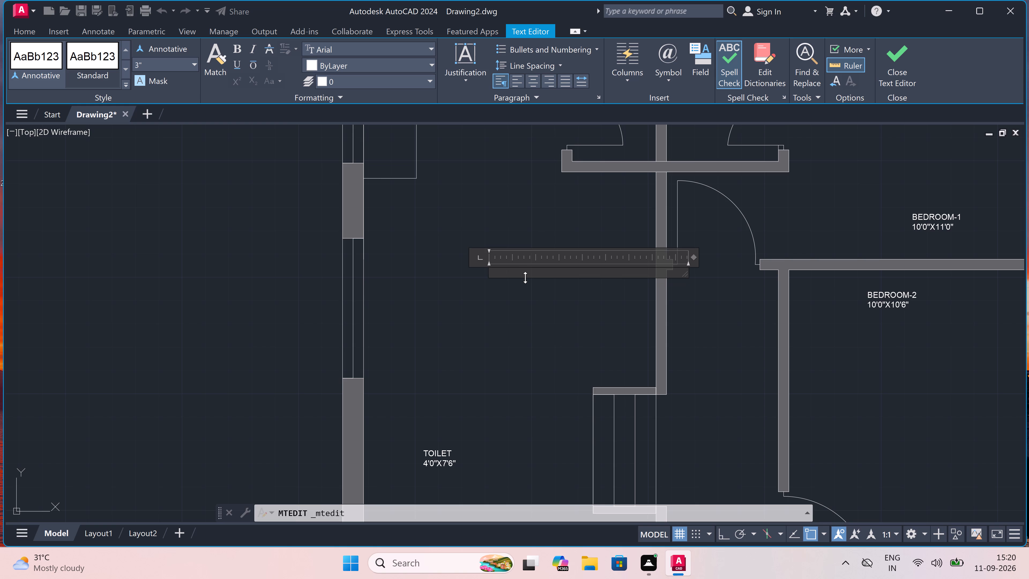
pyautogui.write('DINING')
pyautogui.click(483, 335)
# Replace the TOILET label text in the hall below DINING with LIVING\DINING HALL and 10'6"X23'0" on two lines.
pyautogui.scroll(-3, 484, 335)
pyautogui.scroll(3, 476, 359)
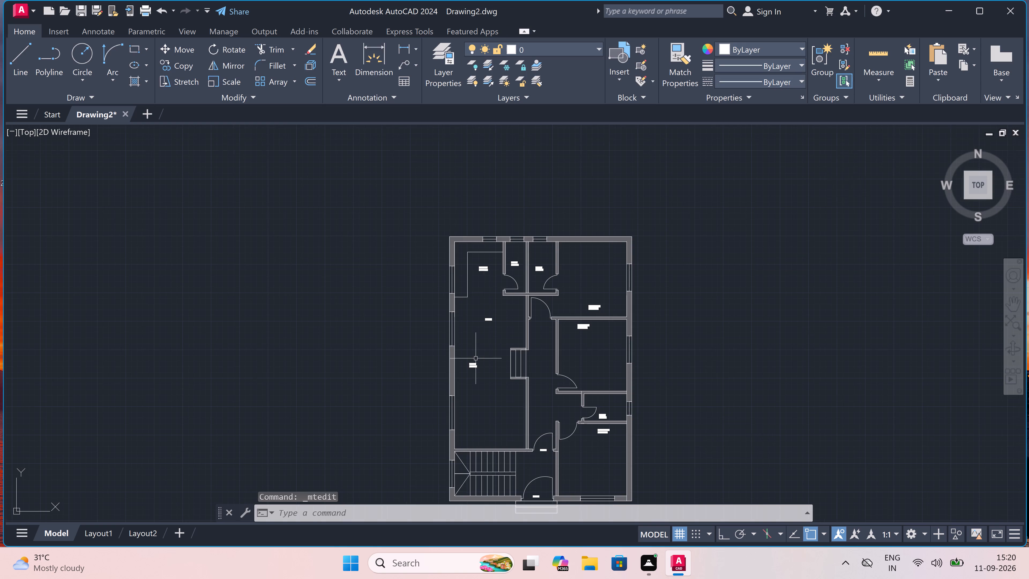
pyautogui.scroll(3, 466, 384)
pyautogui.tripleClick(455, 369)
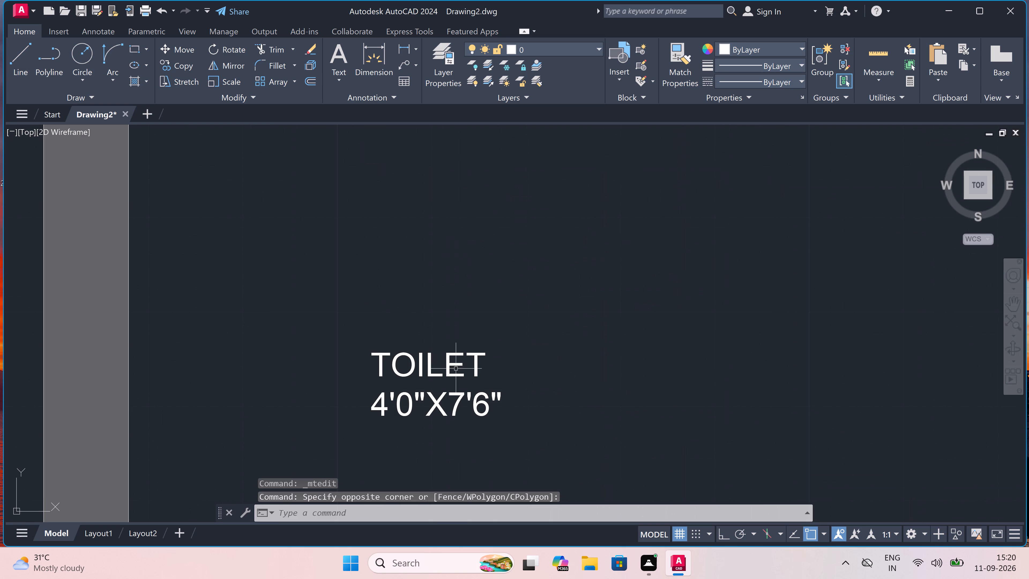
pyautogui.doubleClick(456, 369)
pyautogui.tripleClick(454, 366)
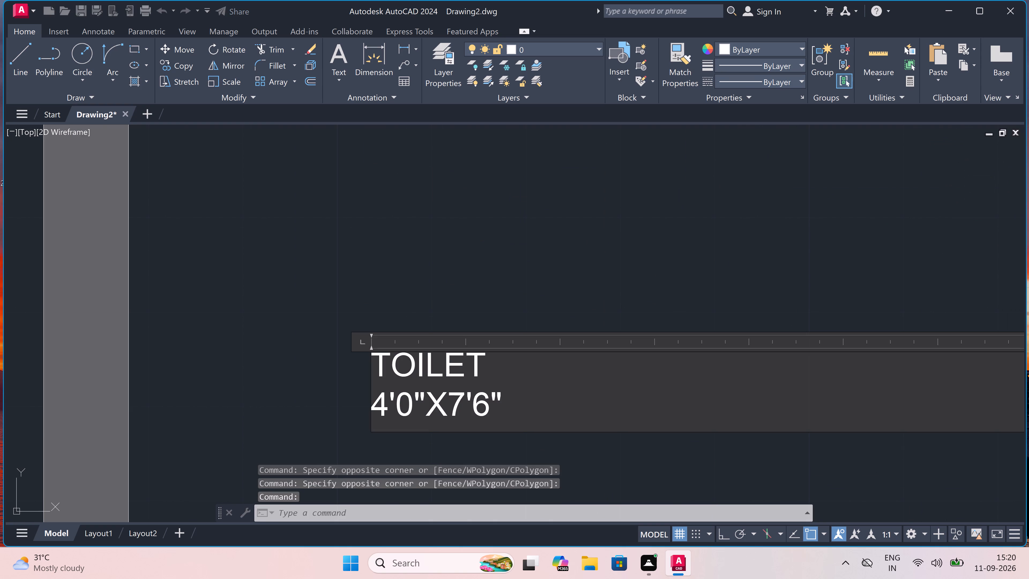
pyautogui.click(537, 400)
pyautogui.press('BackSpace')
pyautogui.press('BackSpace')
pyautogui.press('BackSpace')
pyautogui.press('BackSpace')
pyautogui.press('BackSpace')
pyautogui.press('BackSpace')
pyautogui.press('BackSpace')
pyautogui.press('BackSpace')
pyautogui.press('BackSpace')
pyautogui.press('BackSpace')
pyautogui.press('BackSpace')
pyautogui.press('BackSpace')
pyautogui.press('BackSpace')
pyautogui.press('BackSpace')
pyautogui.press('BackSpace')
pyautogui.press('BackSpace')
pyautogui.press('BackSpace')
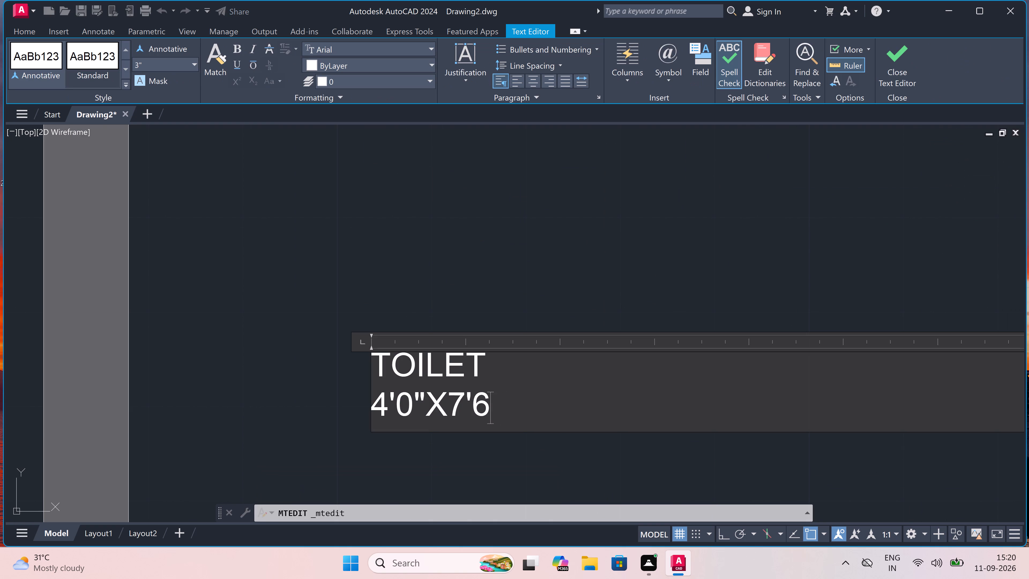
pyautogui.press('BackSpace')
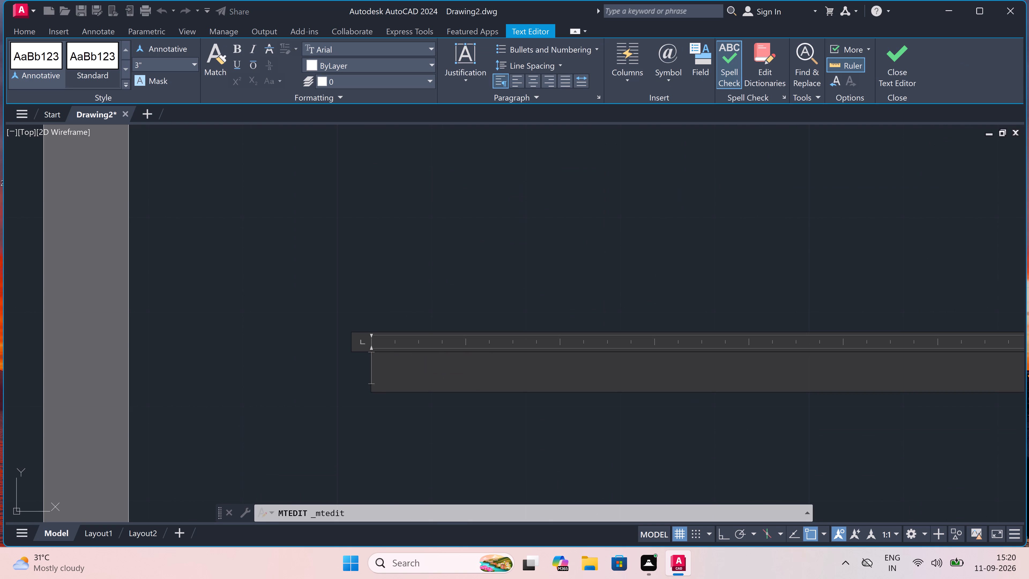
pyautogui.write('LIVING HA')
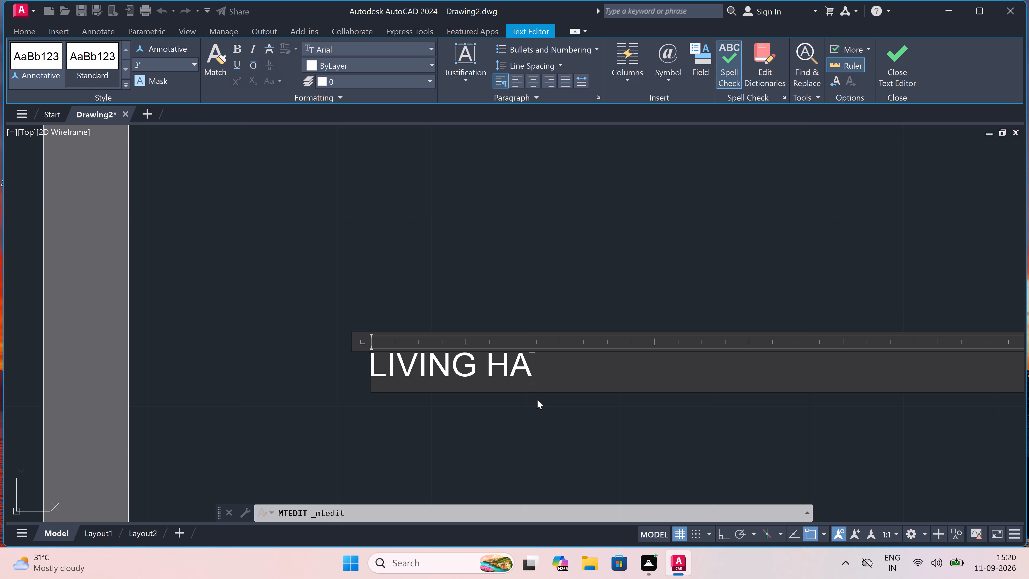
pyautogui.press('BackSpace')
pyautogui.press('BackSpace')
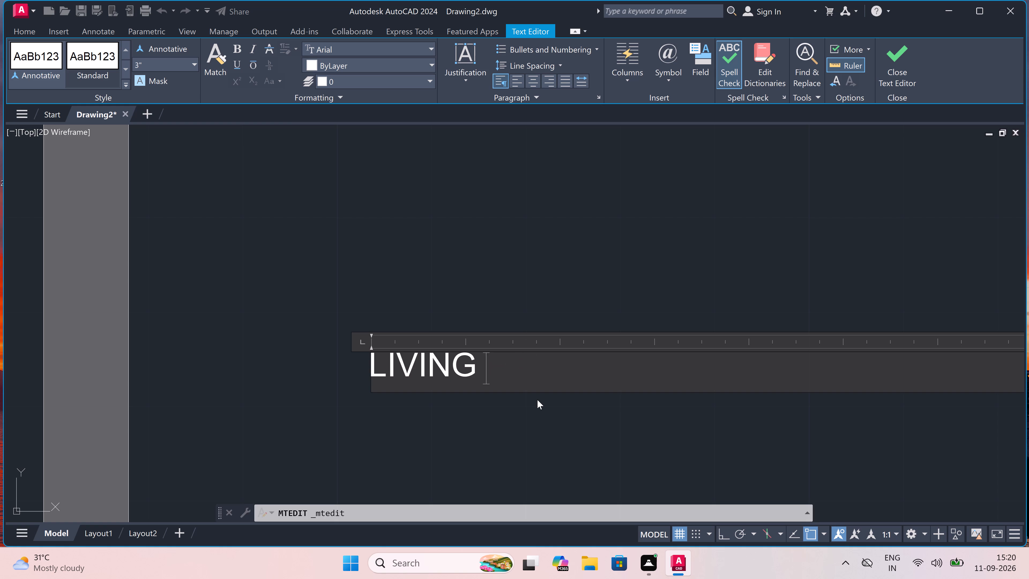
pyautogui.press('BackSpace')
pyautogui.press('\\')
pyautogui.write('DINING')
pyautogui.press('space')
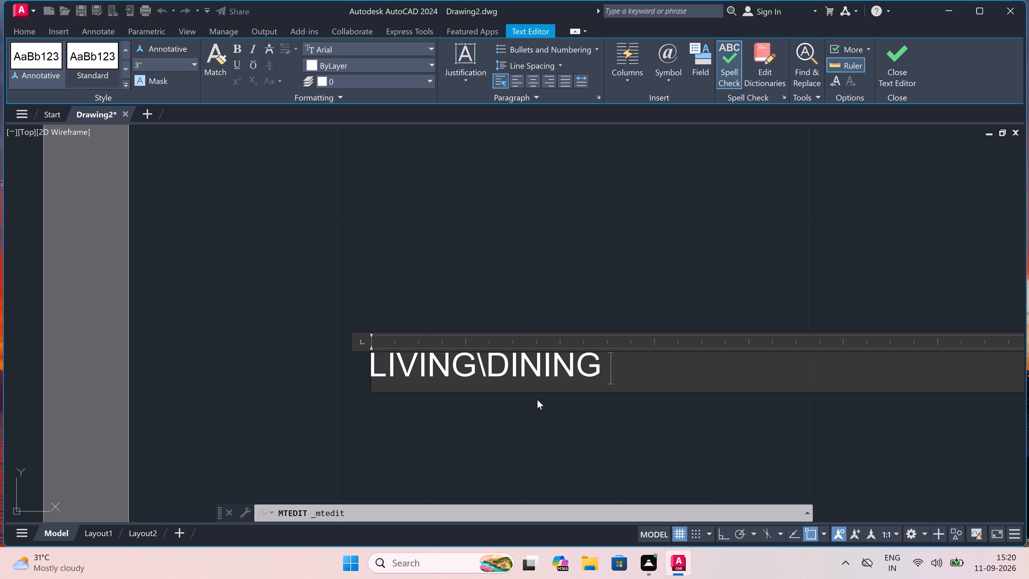
pyautogui.write('HALL')
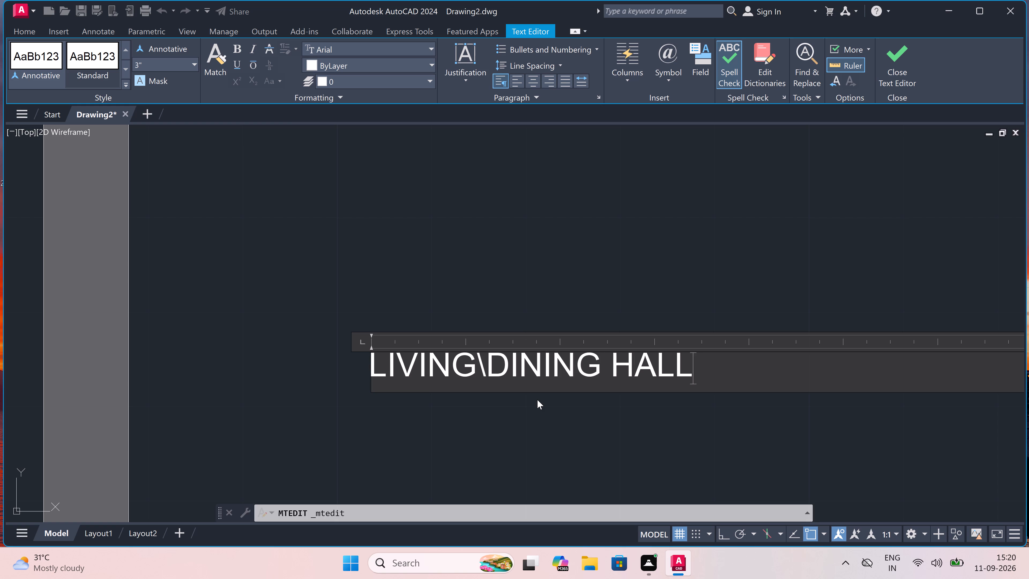
pyautogui.press('Return')
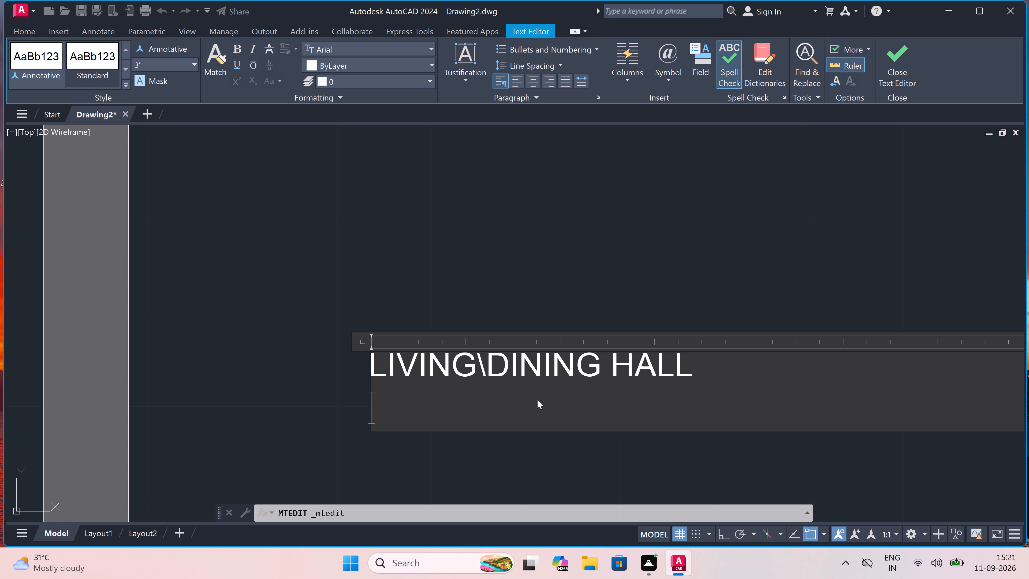
pyautogui.write("10'")
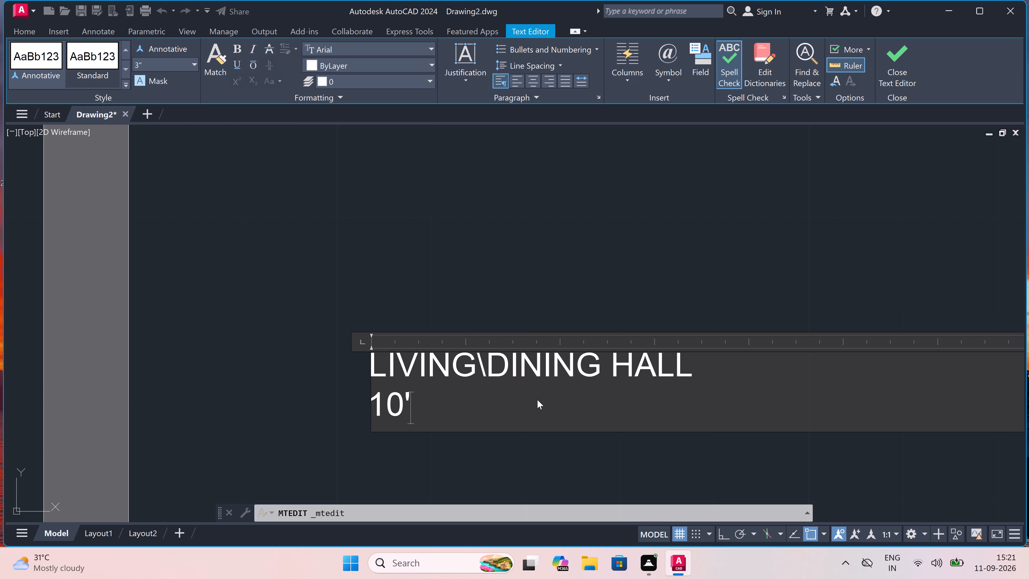
pyautogui.press('6')
pyautogui.hotkey('shift', '"')
pyautogui.press('x')
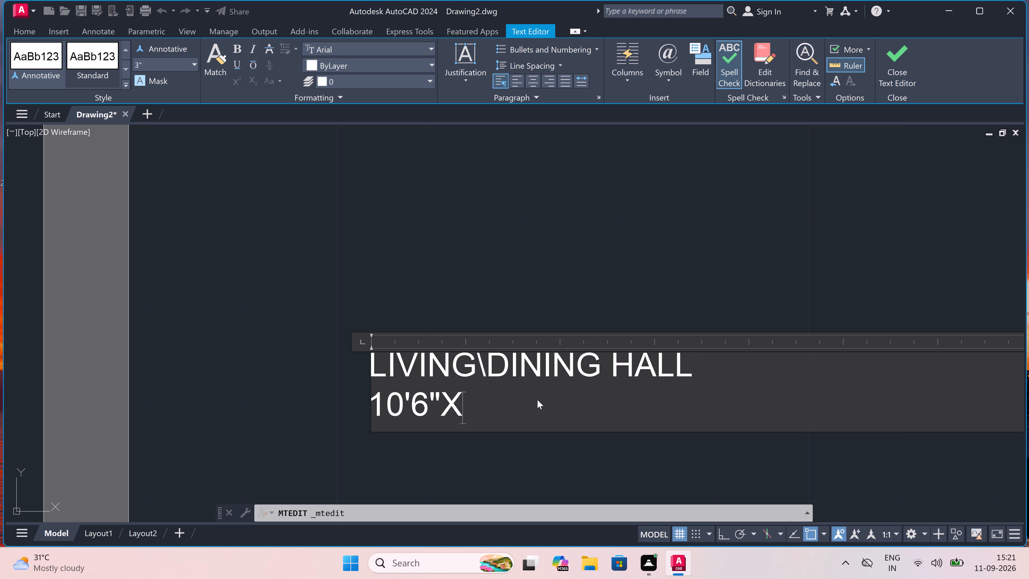
pyautogui.write("23'0")
pyautogui.hotkey('shift', '"')
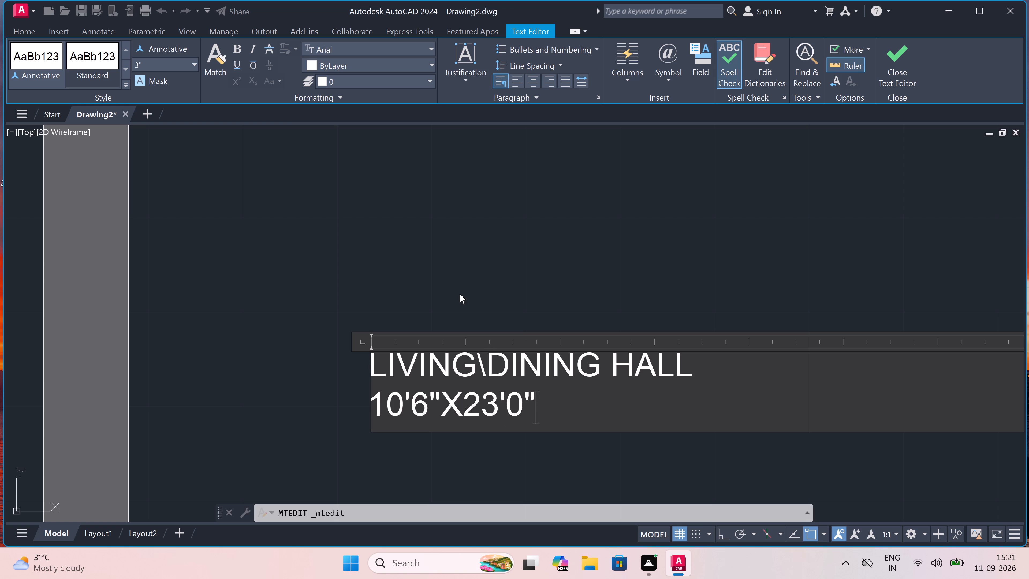
pyautogui.click(458, 293)
# Set the text height of the KITCHEN, DINING, LIVING\DINING HALL, BEDROOM-1, BEDROOM-2 and BEDROOM-3 labels to 6" together.
pyautogui.scroll(-6, 460, 293)
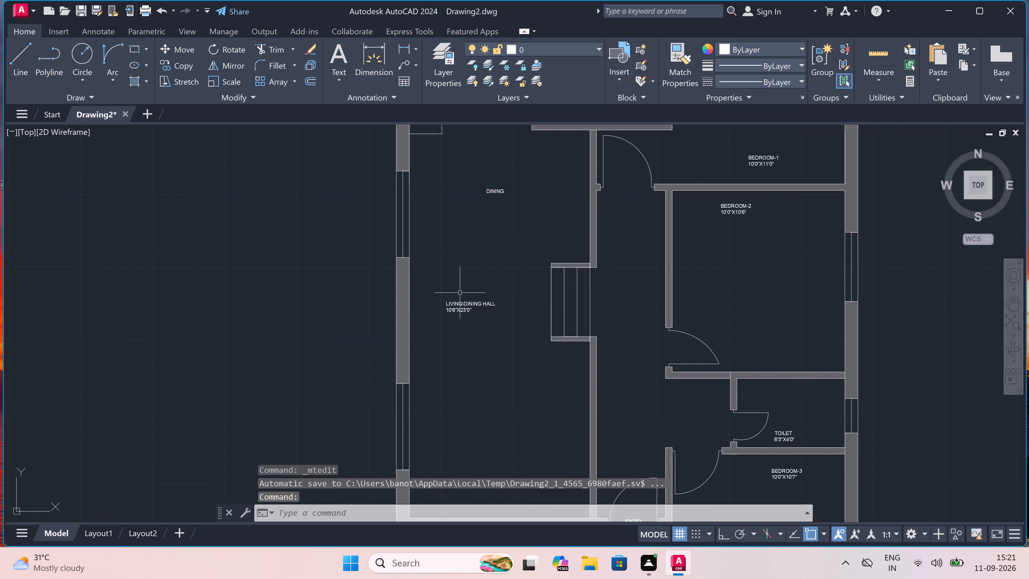
pyautogui.click(465, 299)
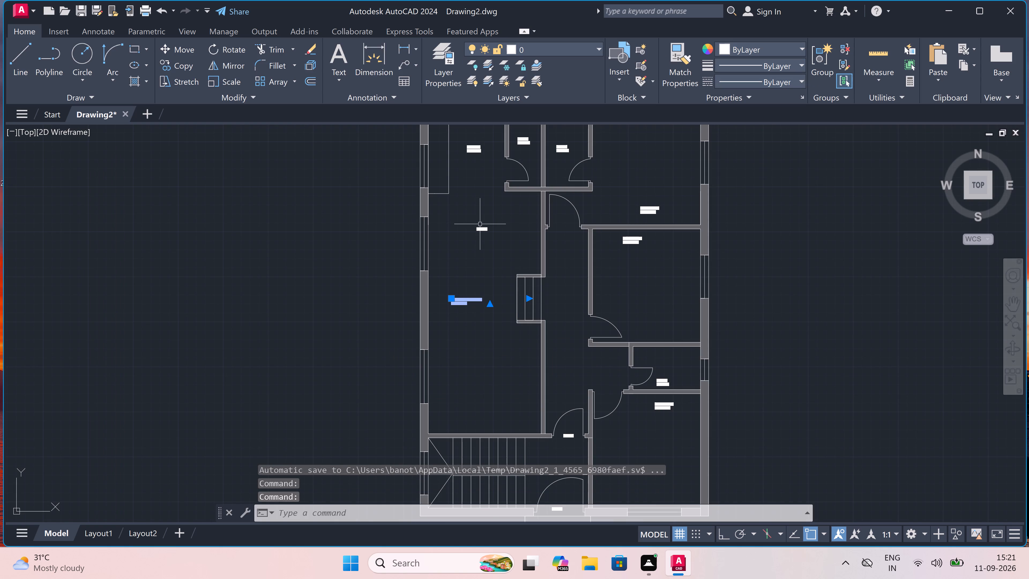
pyautogui.click(480, 231)
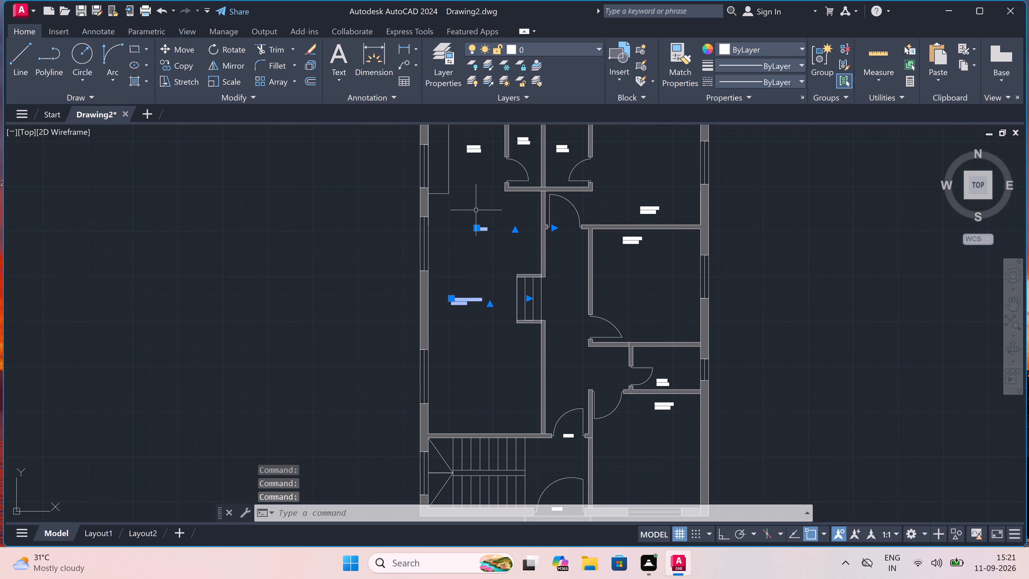
pyautogui.click(477, 153)
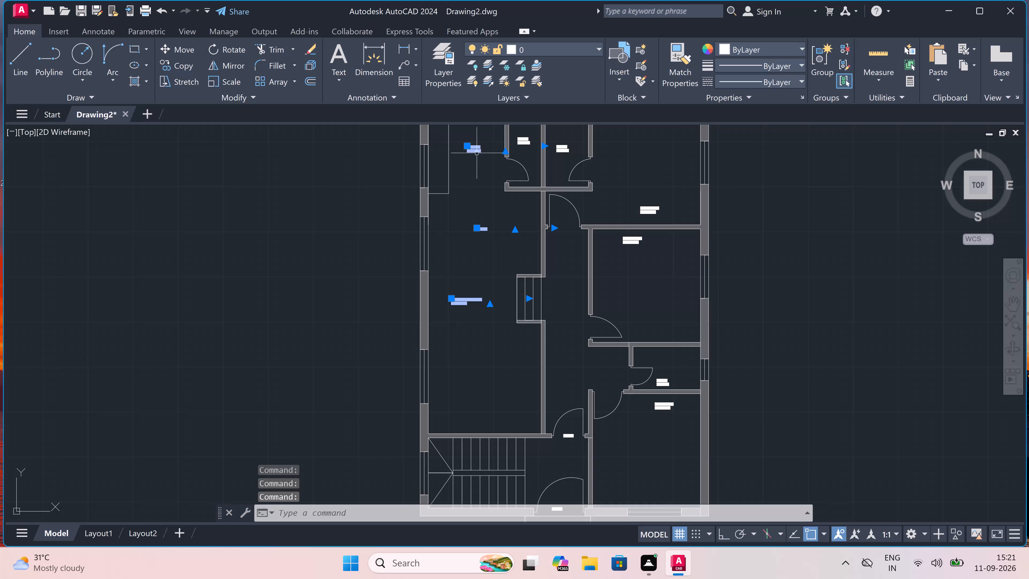
pyautogui.doubleClick(643, 205)
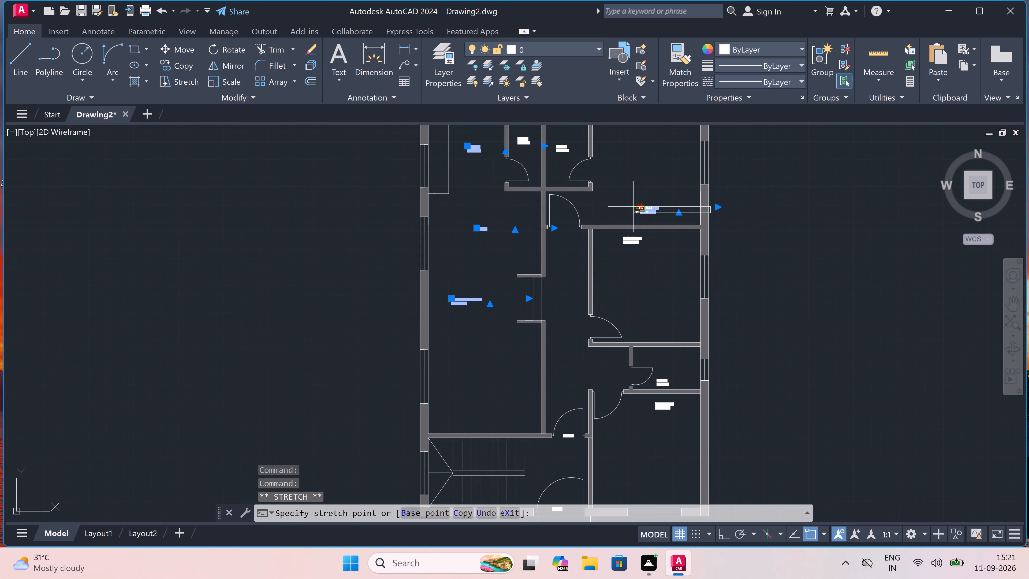
pyautogui.press('Escape')
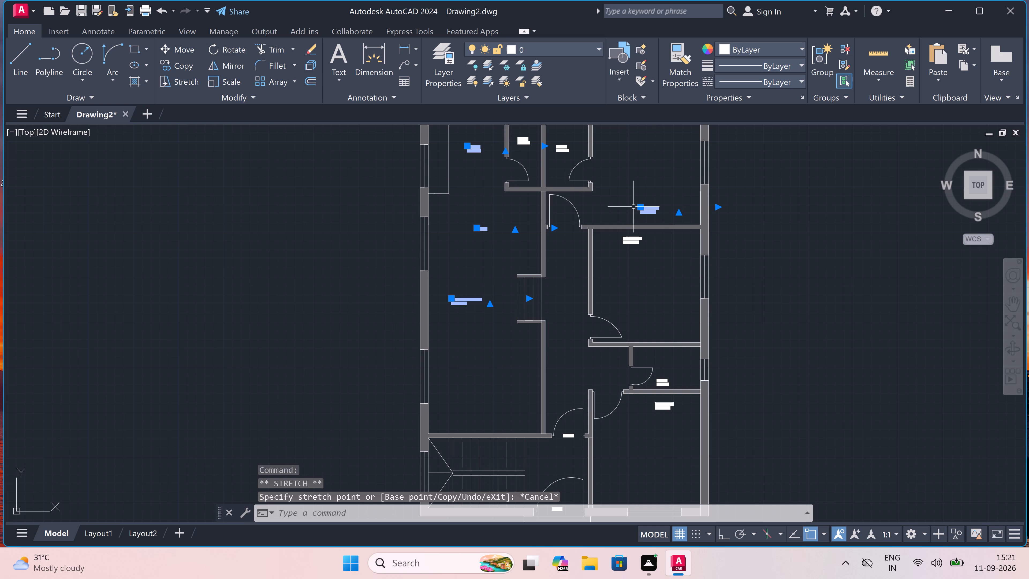
pyautogui.click(633, 237)
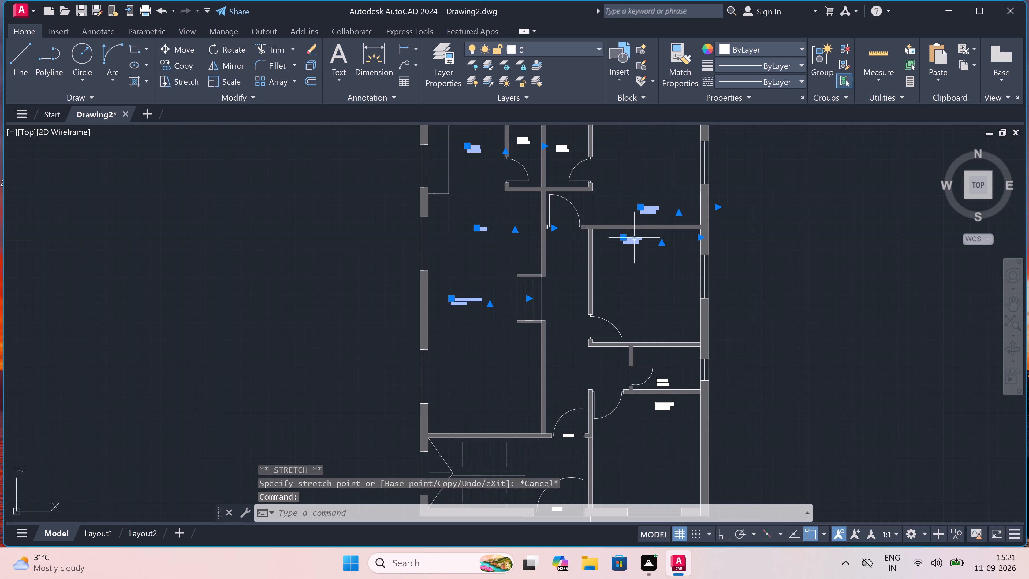
pyautogui.click(661, 406)
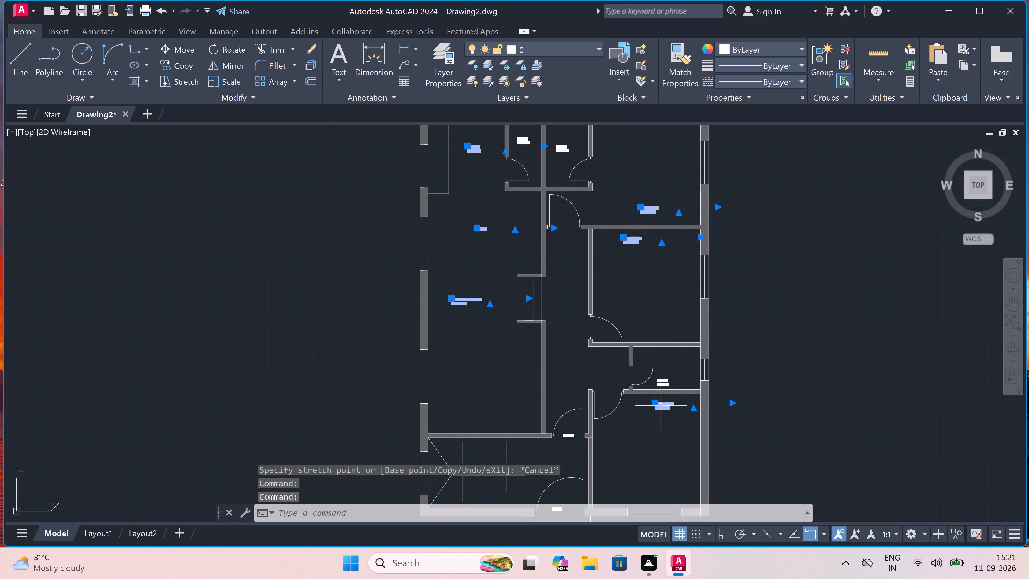
pyautogui.rightClick(236, 289)
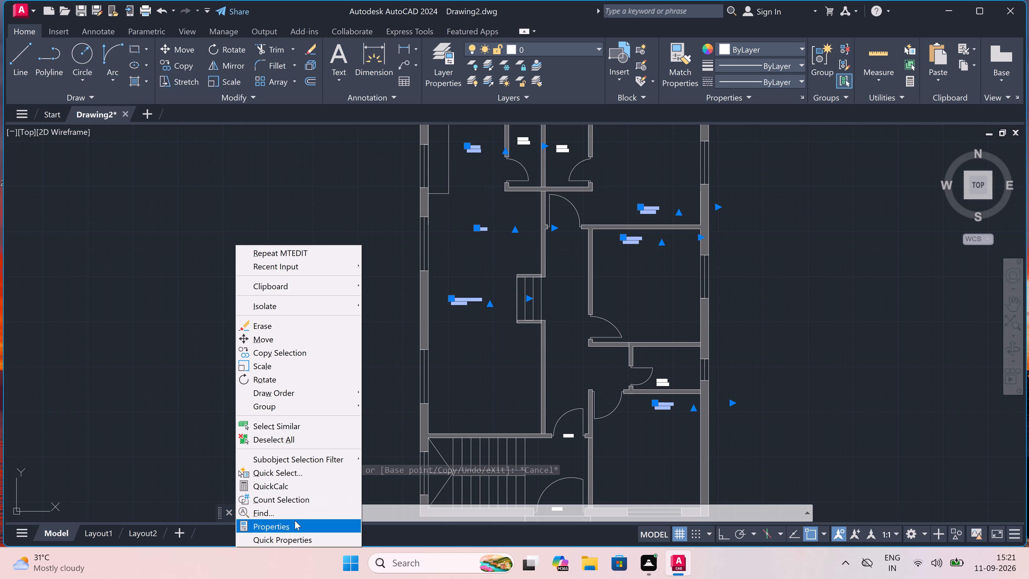
pyautogui.click(295, 519)
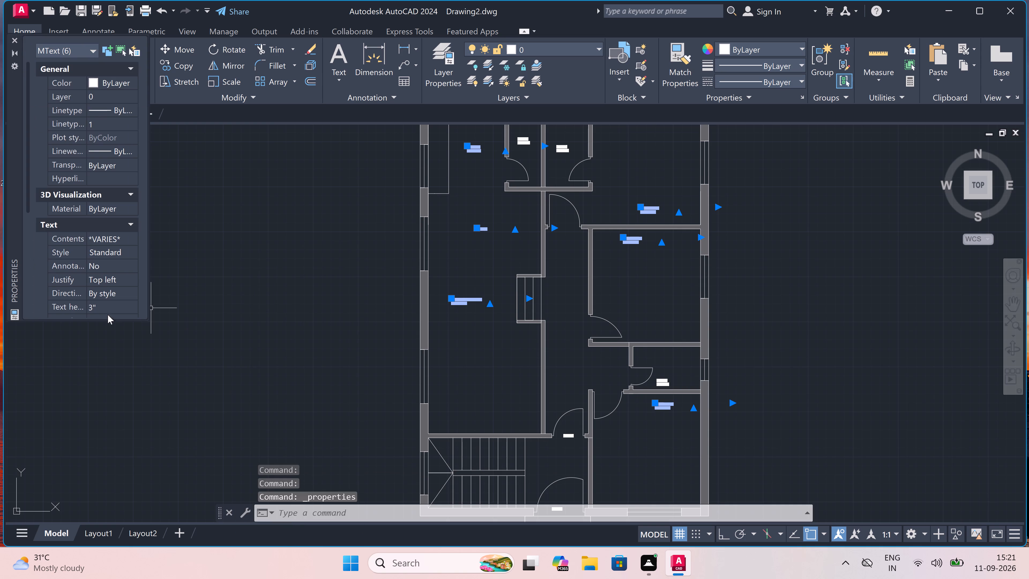
pyautogui.click(115, 304)
pyautogui.press('BackSpace')
pyautogui.press('BackSpace')
pyautogui.press('BackSpace')
pyautogui.press('BackSpace')
pyautogui.press('BackSpace')
pyautogui.press('BackSpace')
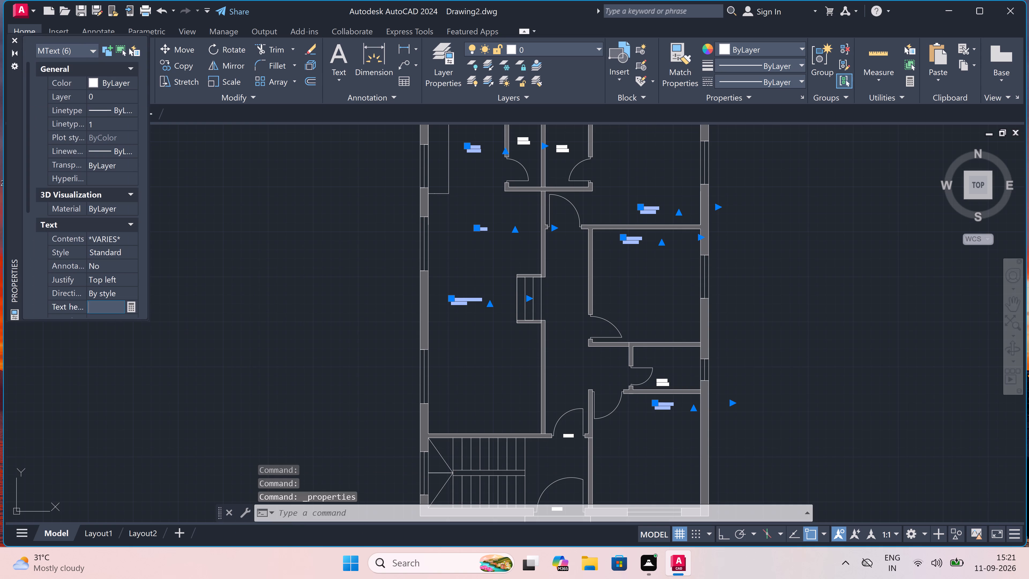
pyautogui.write('6"')
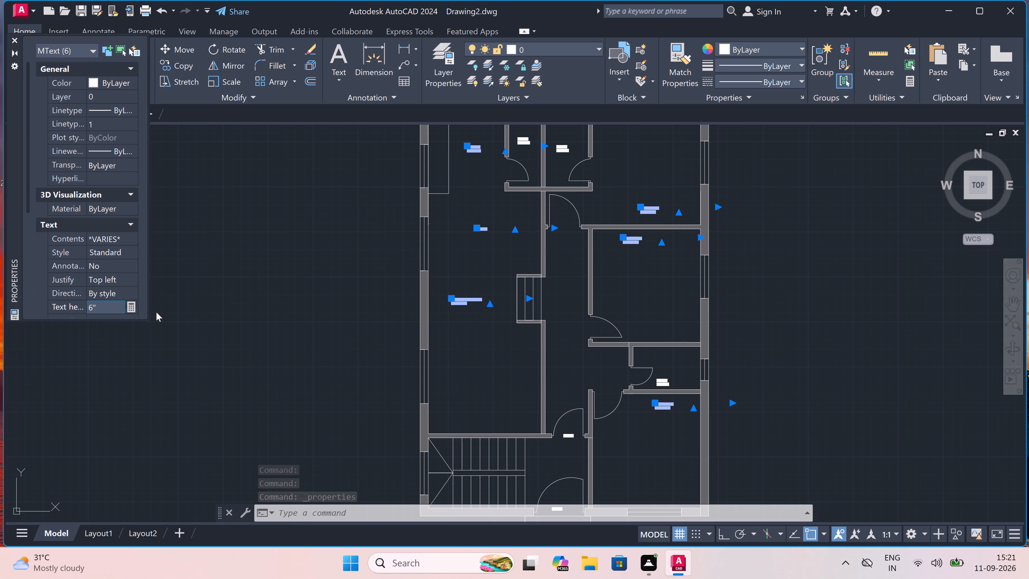
pyautogui.click(267, 311)
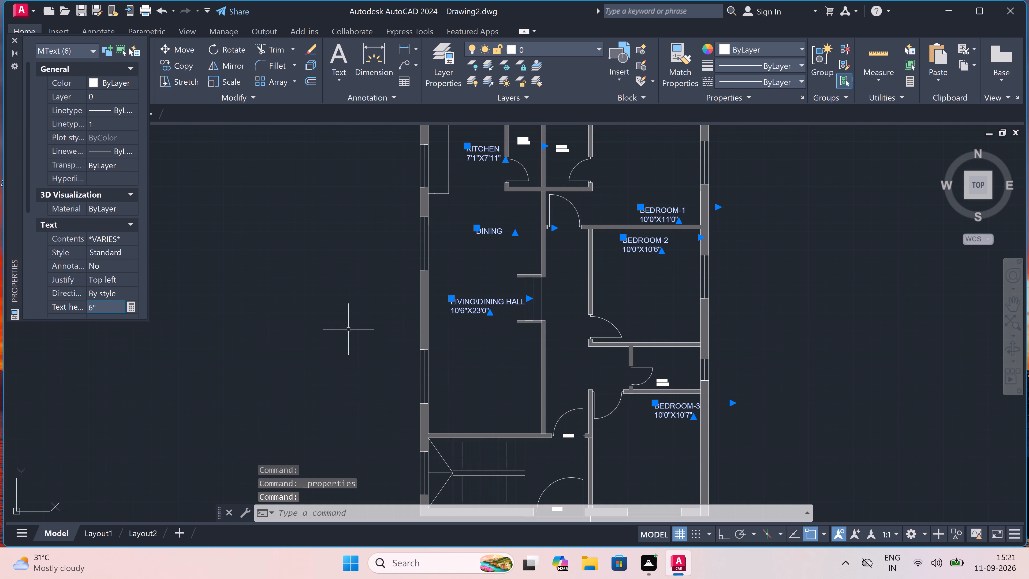
pyautogui.press('Escape')
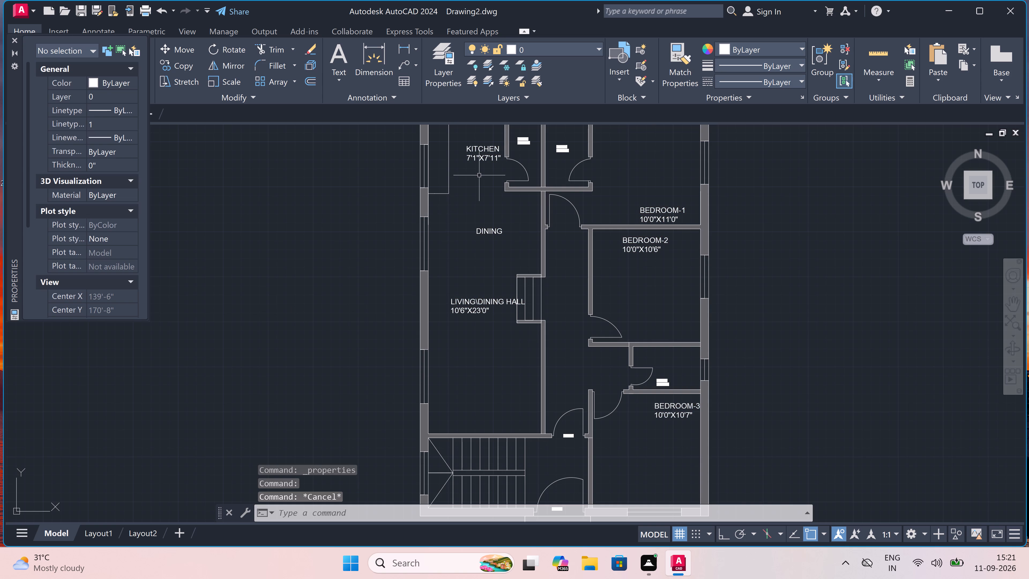
# Set the text height of the STORE label, both TOILET labels and both ENTRY labels to 5" together.
pyautogui.doubleClick(524, 139)
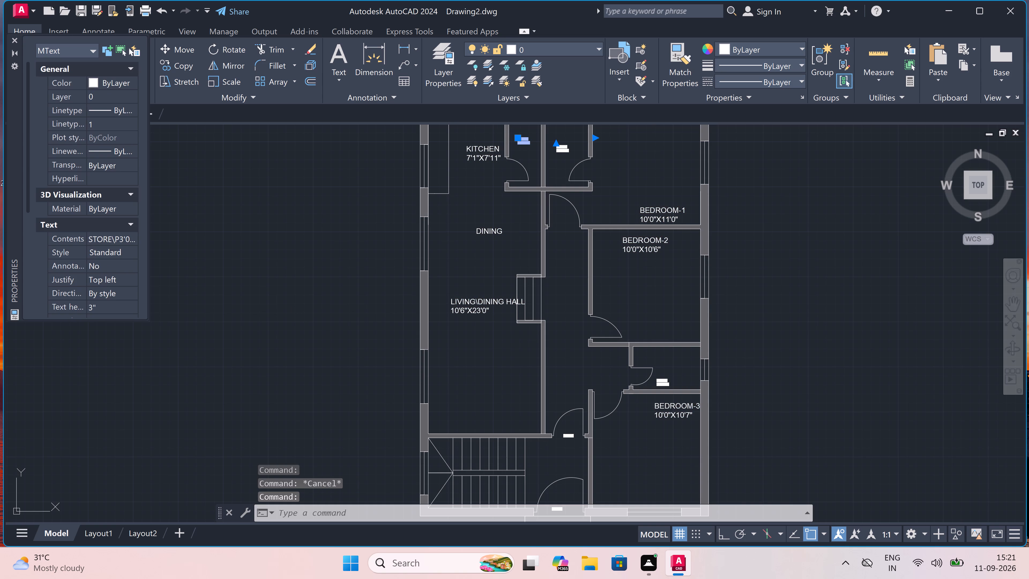
pyautogui.press('Escape')
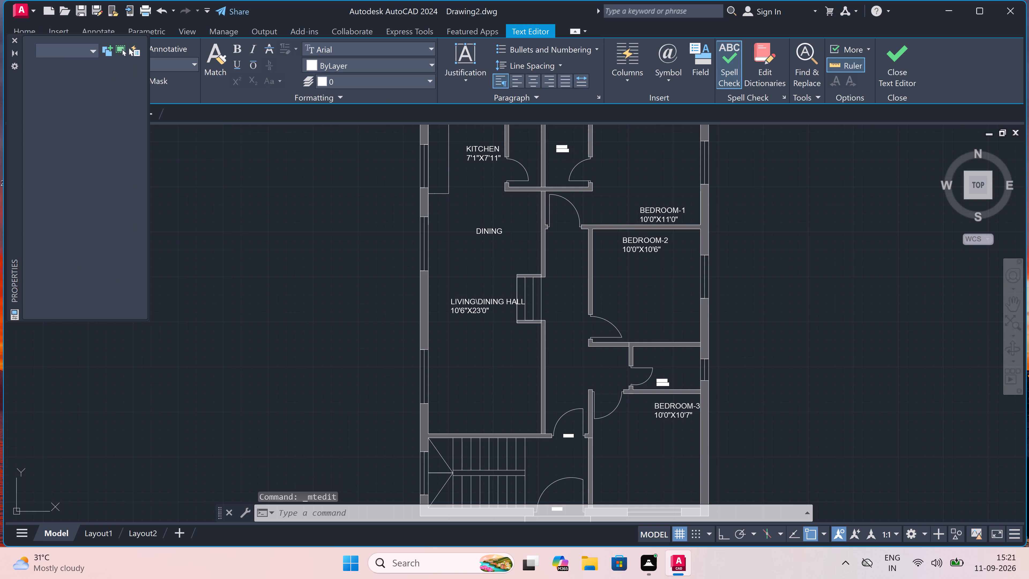
pyautogui.scroll(1, 553, 146)
pyautogui.click(564, 151)
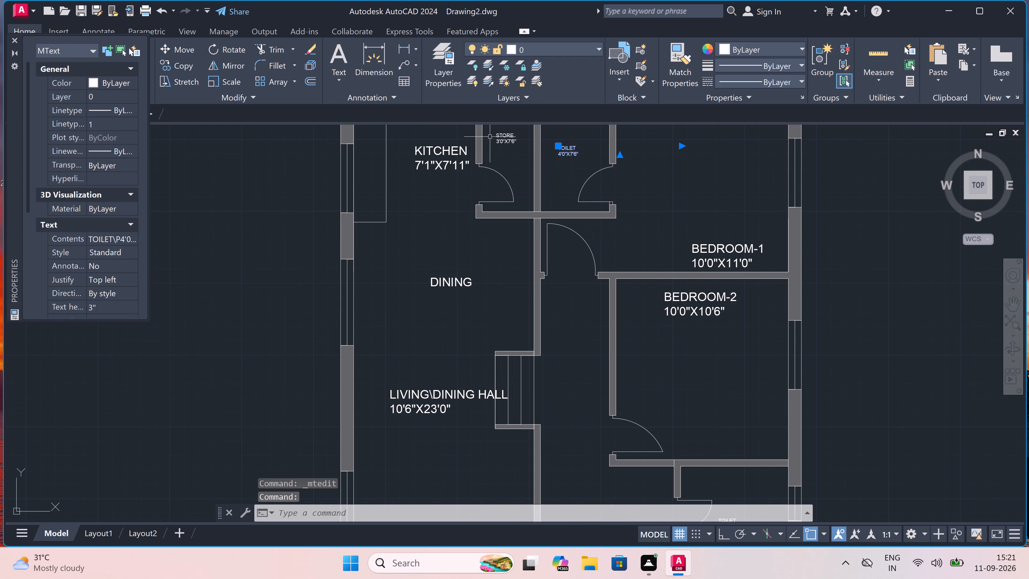
pyautogui.click(498, 139)
pyautogui.scroll(-3, 499, 139)
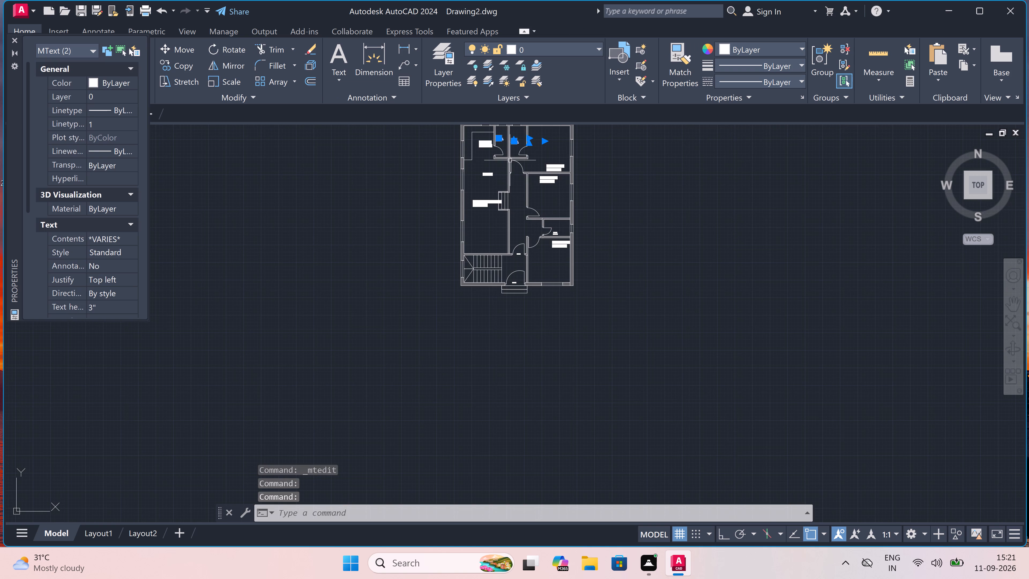
pyautogui.scroll(4, 551, 232)
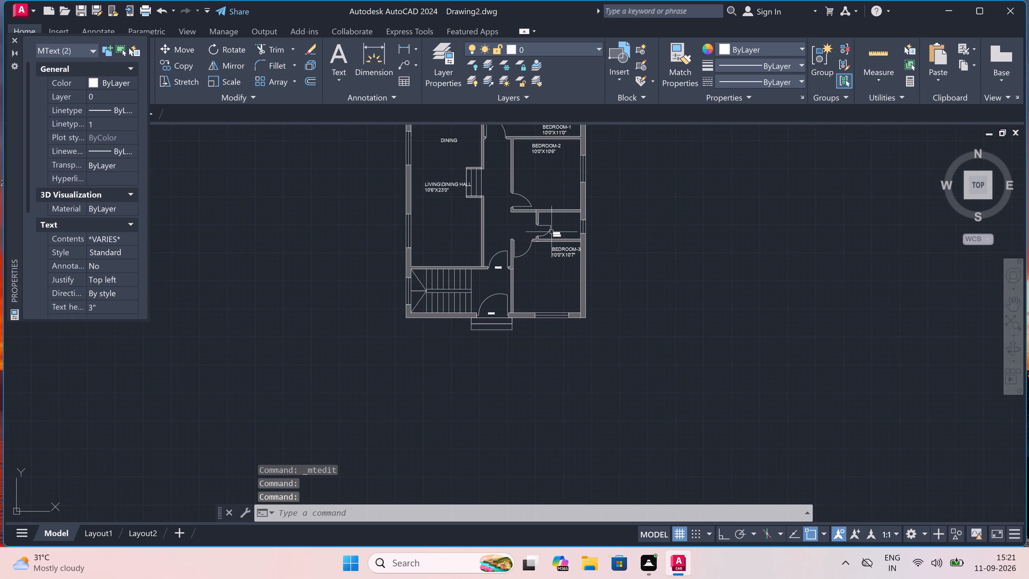
pyautogui.click(560, 241)
pyautogui.scroll(-4, 561, 240)
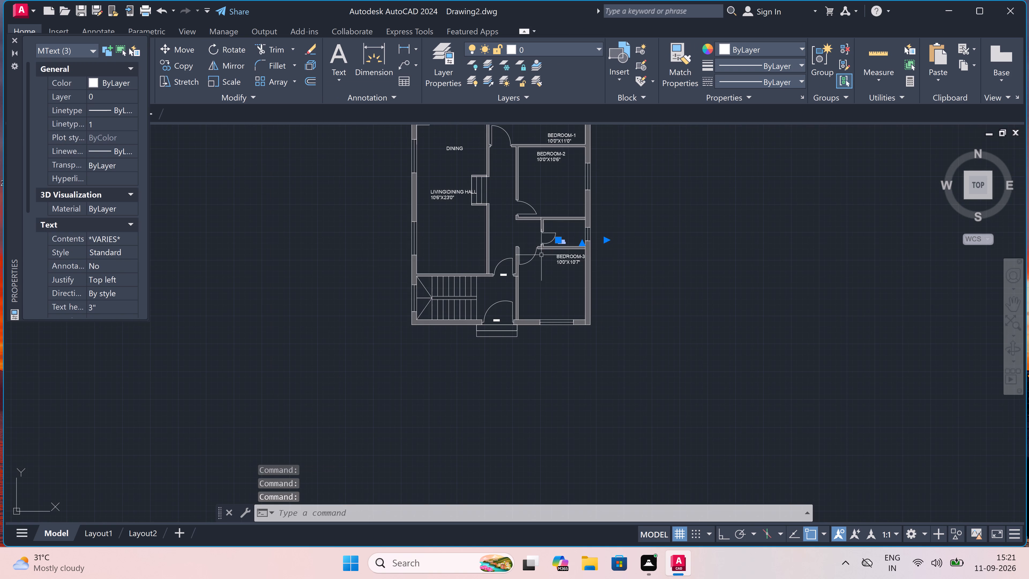
pyautogui.scroll(3, 502, 287)
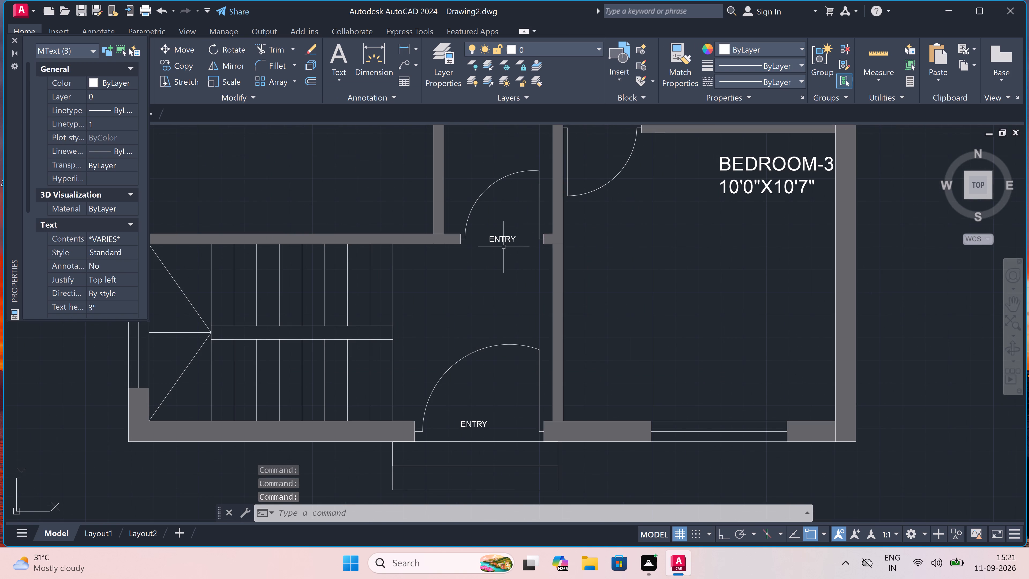
pyautogui.click(502, 240)
pyautogui.click(472, 423)
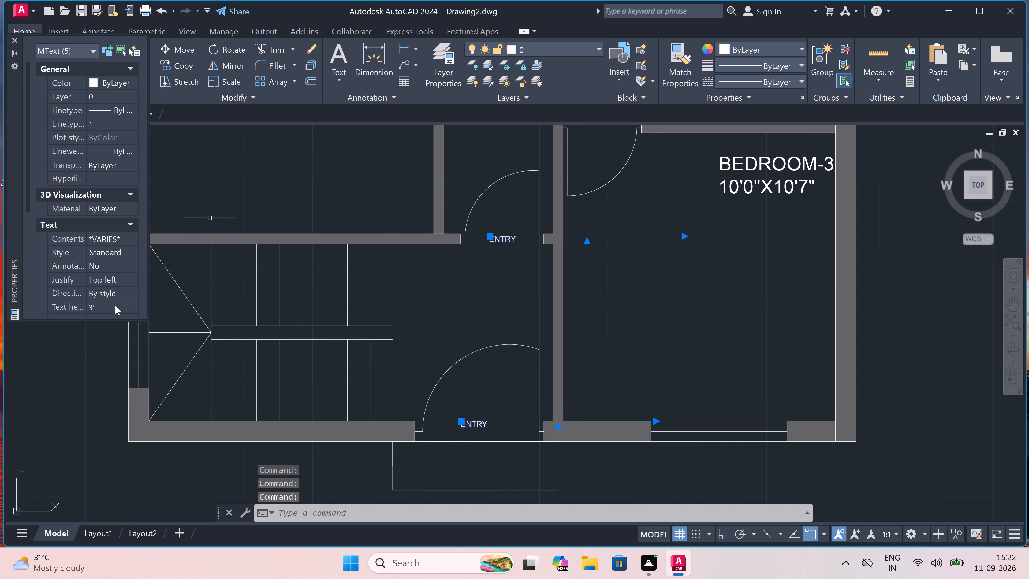
pyautogui.click(128, 306)
pyautogui.press('BackSpace')
pyautogui.press('BackSpace')
pyautogui.press('BackSpace')
pyautogui.press('BackSpace')
pyautogui.press('BackSpace')
pyautogui.press('BackSpace')
pyautogui.press('BackSpace')
pyautogui.press('BackSpace')
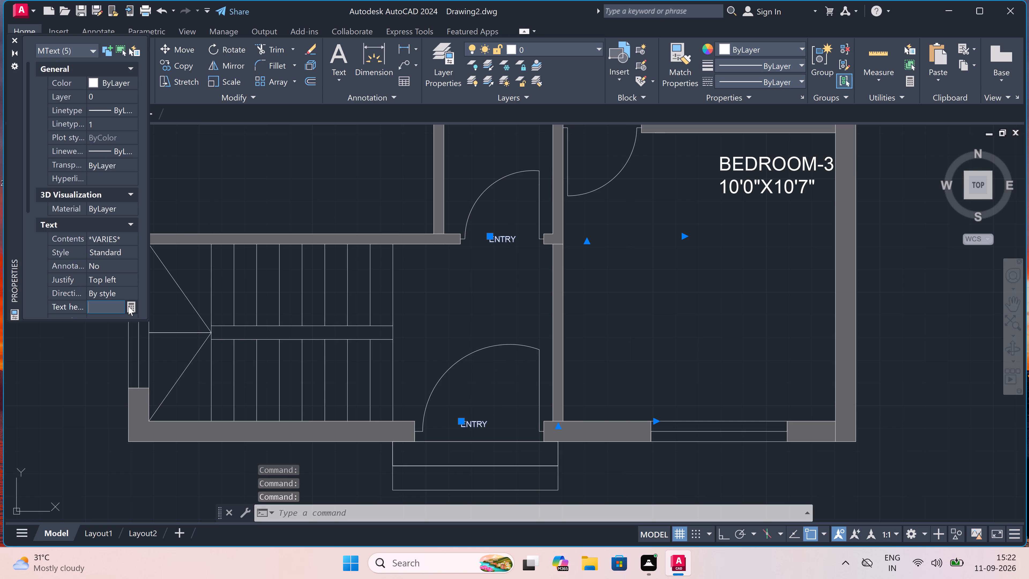
pyautogui.write('5"')
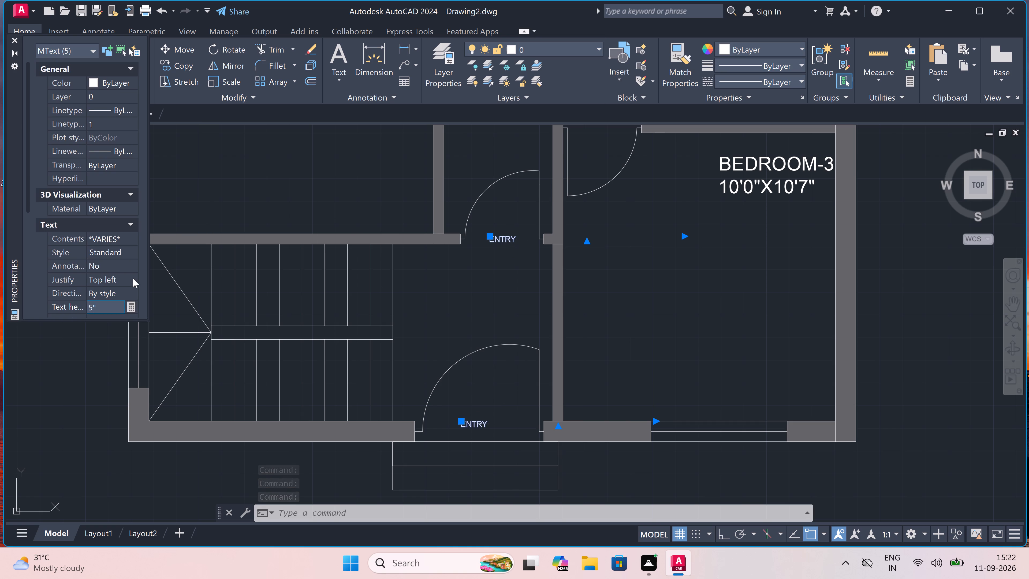
pyautogui.click(301, 199)
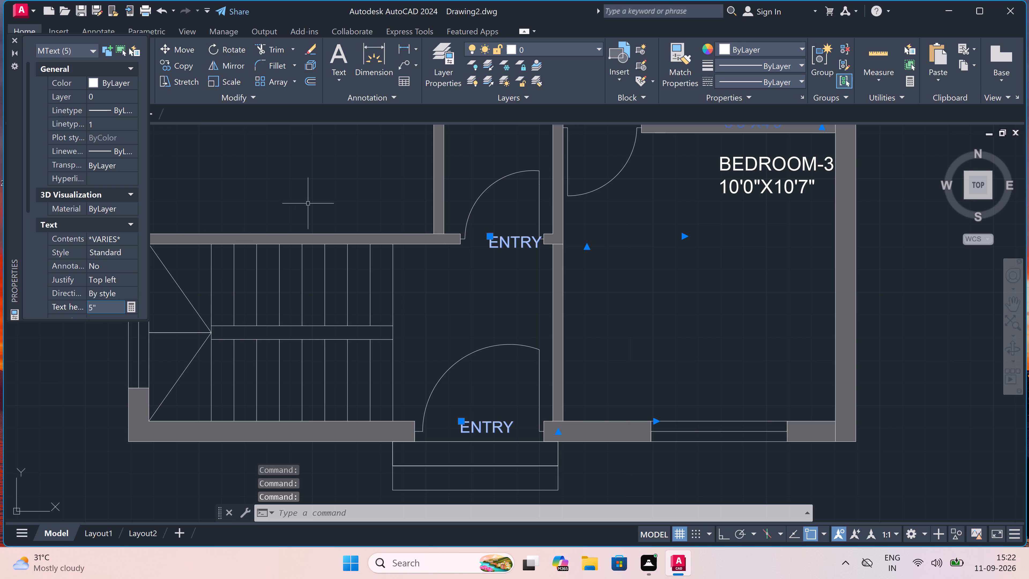
pyautogui.press('Escape')
# Shift the ENTRY label at the inner doorway beside the staircase slightly up and left, centring it in the door opening.
pyautogui.scroll(2, 481, 242)
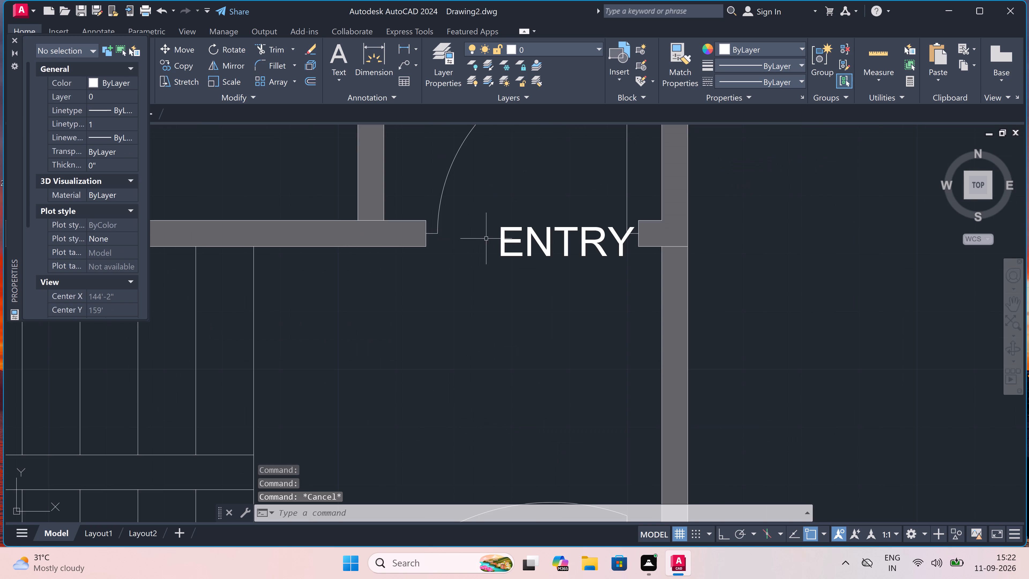
pyautogui.click(498, 237)
pyautogui.click(507, 234)
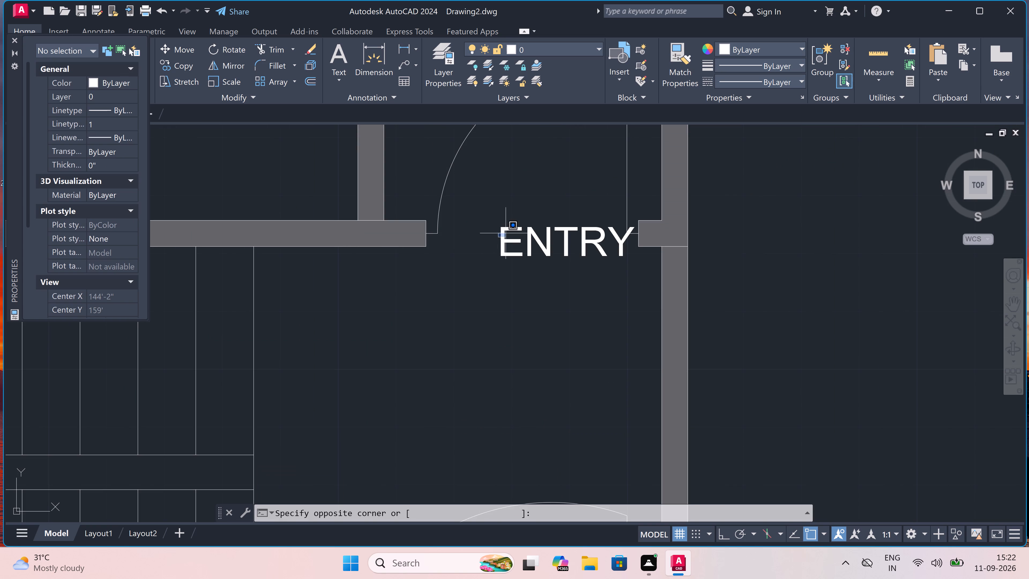
pyautogui.click(508, 235)
pyautogui.doubleClick(509, 239)
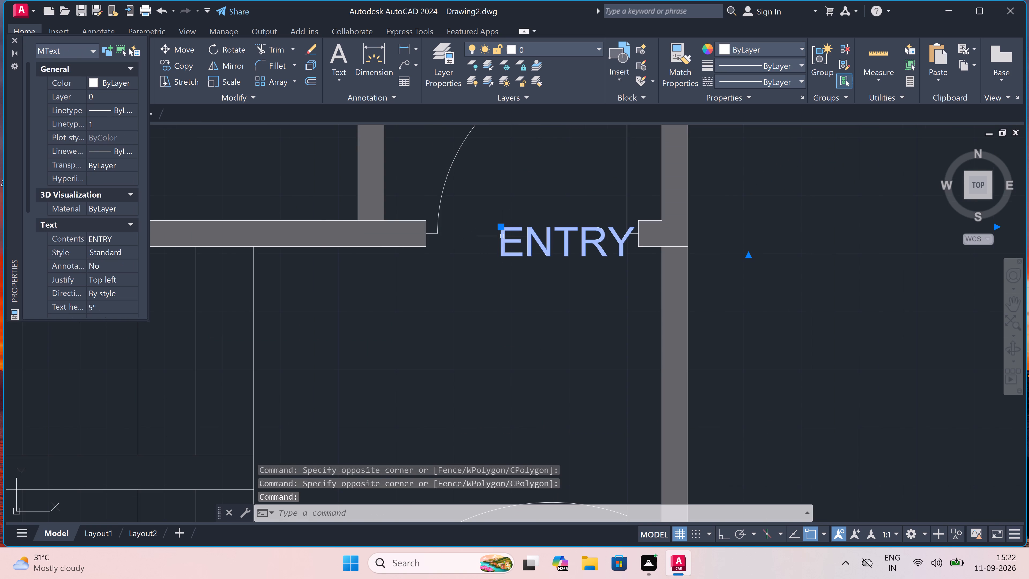
pyautogui.doubleClick(501, 229)
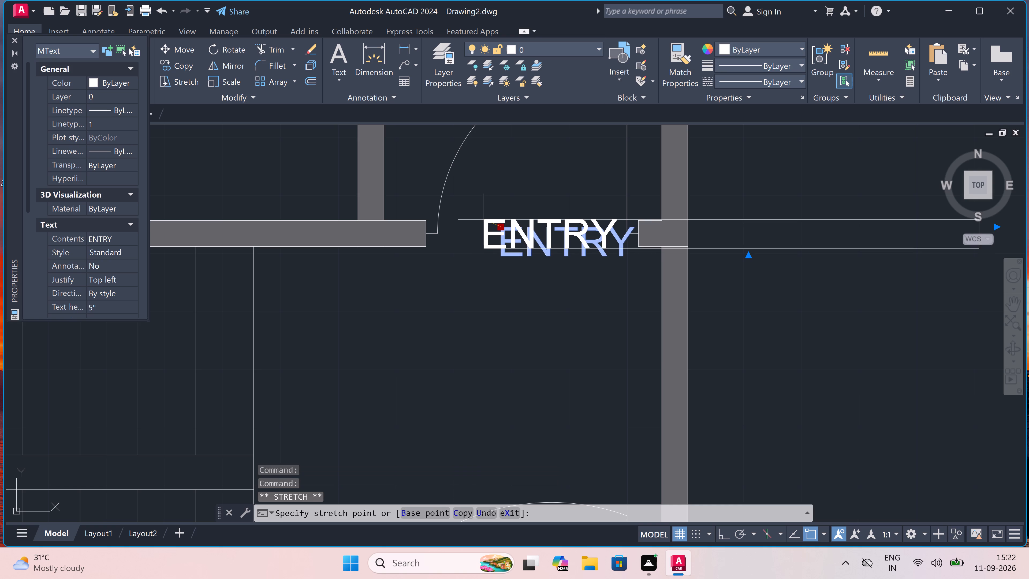
pyautogui.doubleClick(482, 218)
pyautogui.press('Escape')
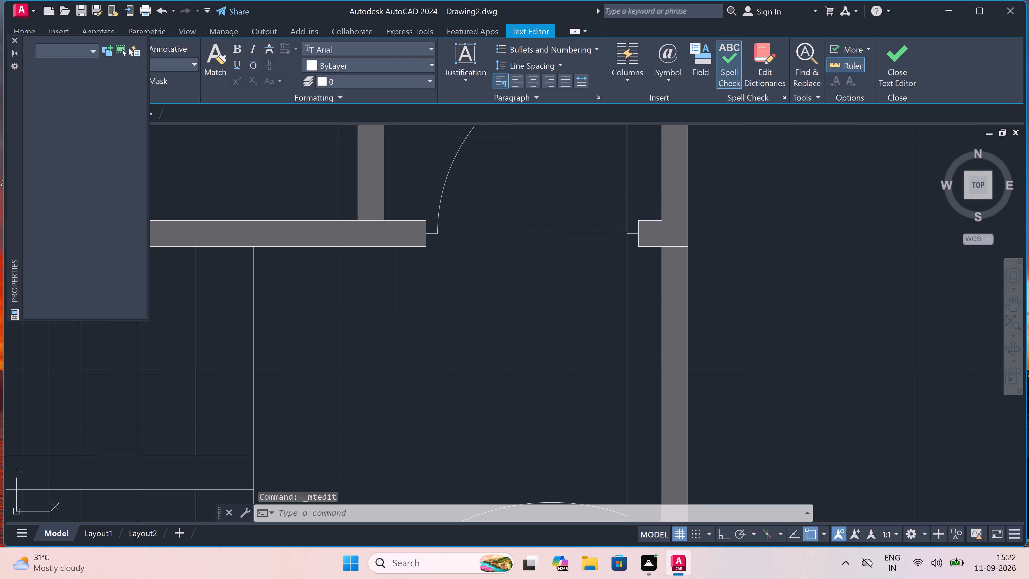
# Move the 4'0"X7'6" TOILET label slightly down and left, close to the wall shared with the STORE.
pyautogui.scroll(-6, 487, 216)
pyautogui.scroll(4, 484, 240)
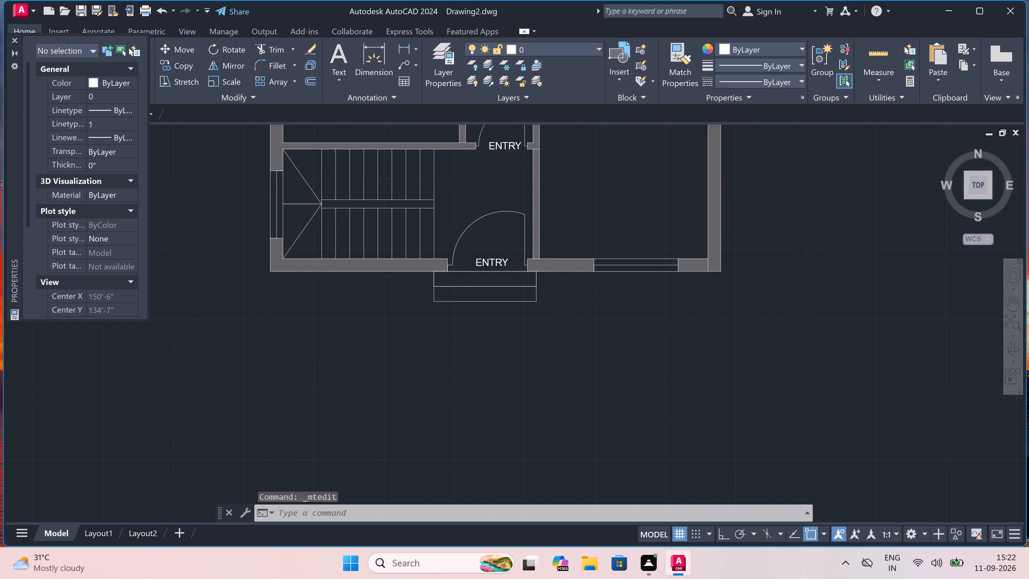
pyautogui.scroll(-9, 484, 240)
pyautogui.scroll(4, 483, 209)
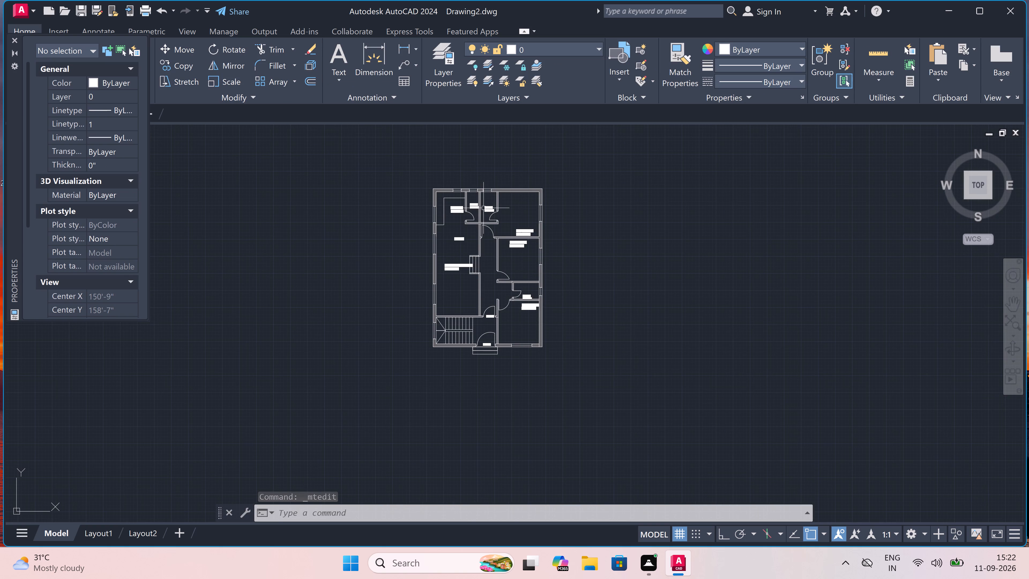
pyautogui.scroll(4, 481, 204)
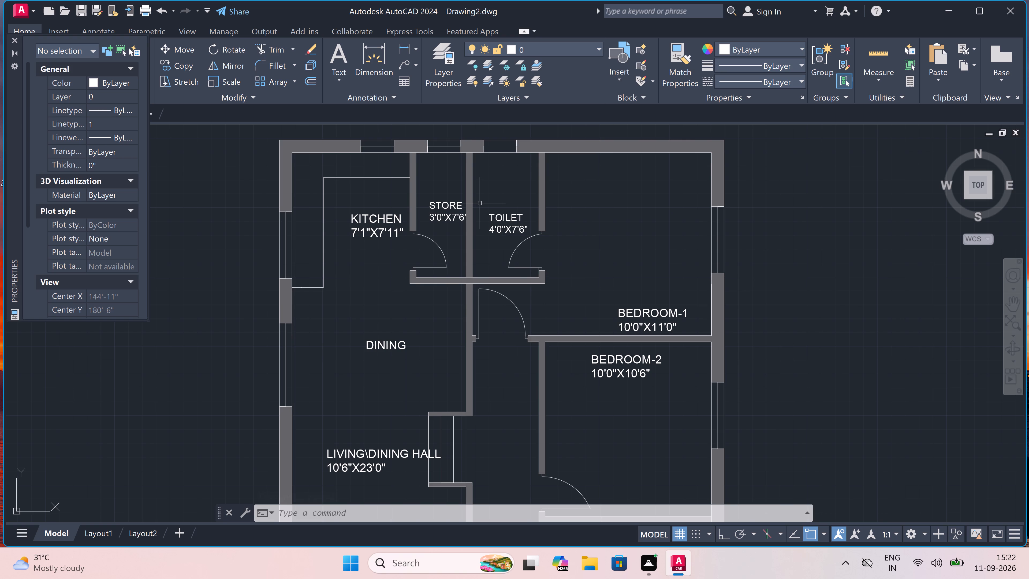
pyautogui.scroll(2, 498, 220)
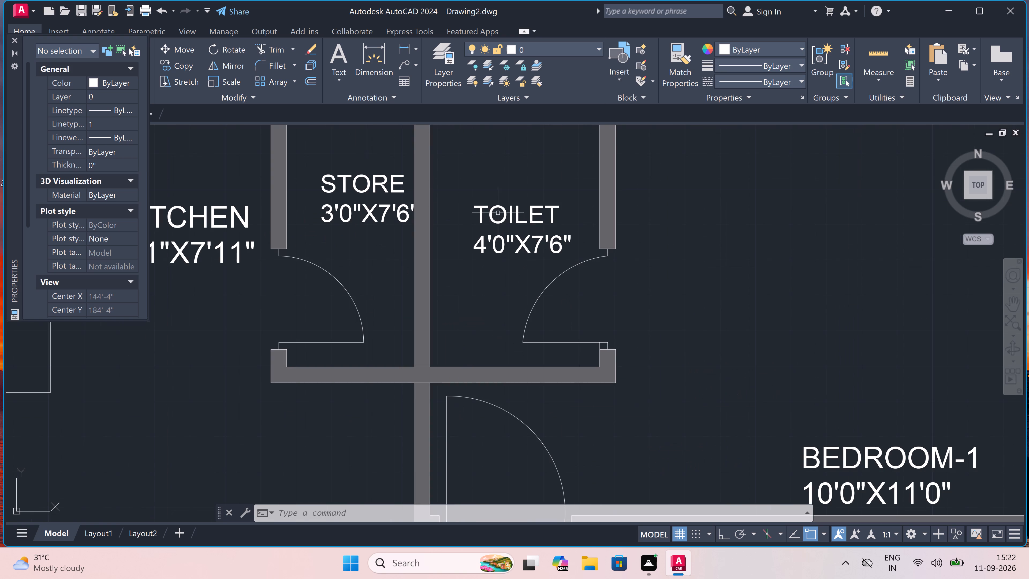
pyautogui.click(498, 213)
pyautogui.click(480, 211)
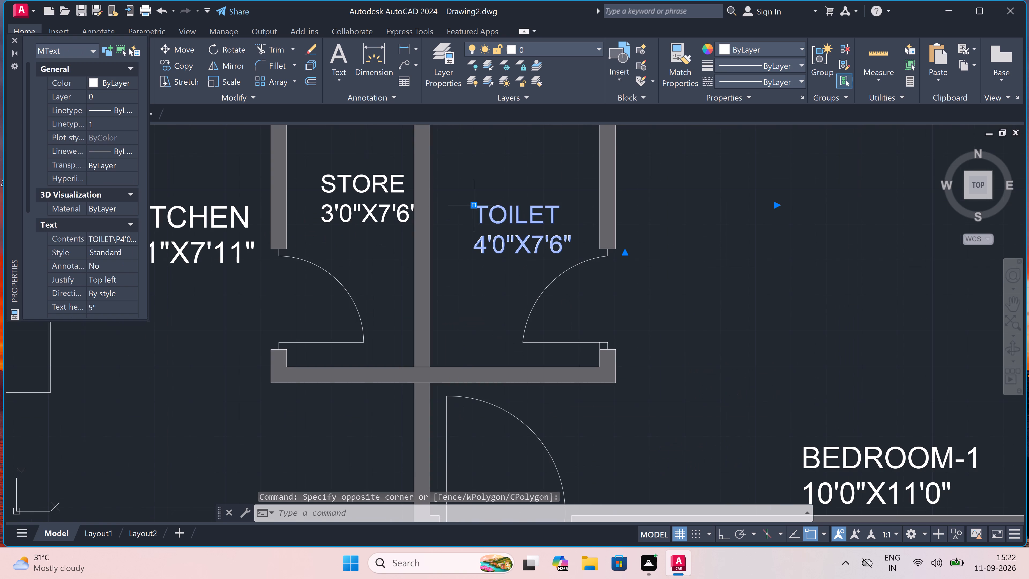
pyautogui.click(477, 204)
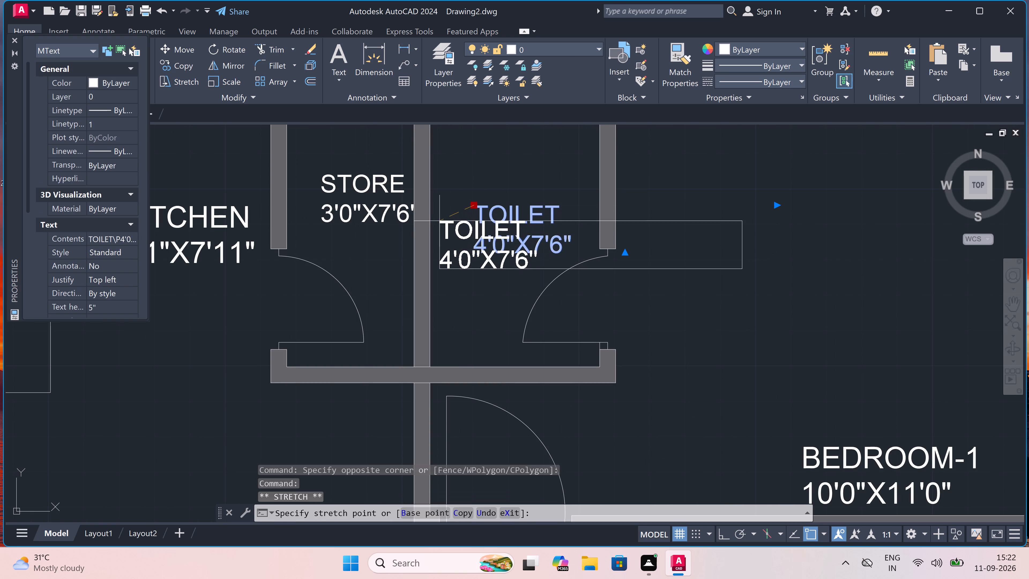
pyautogui.scroll(2, 441, 228)
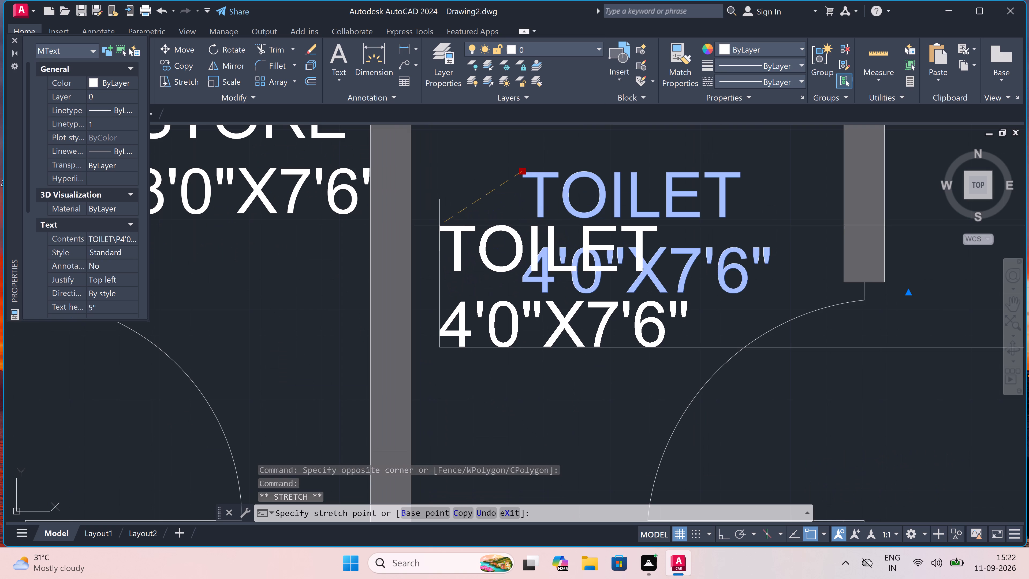
pyautogui.click(438, 225)
pyautogui.press('Escape')
pyautogui.scroll(-9, 439, 216)
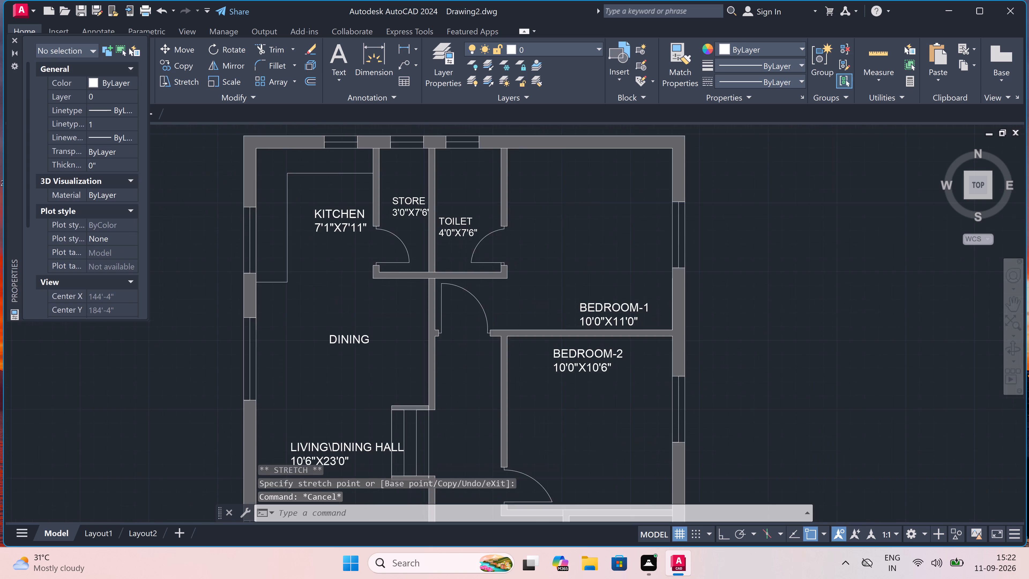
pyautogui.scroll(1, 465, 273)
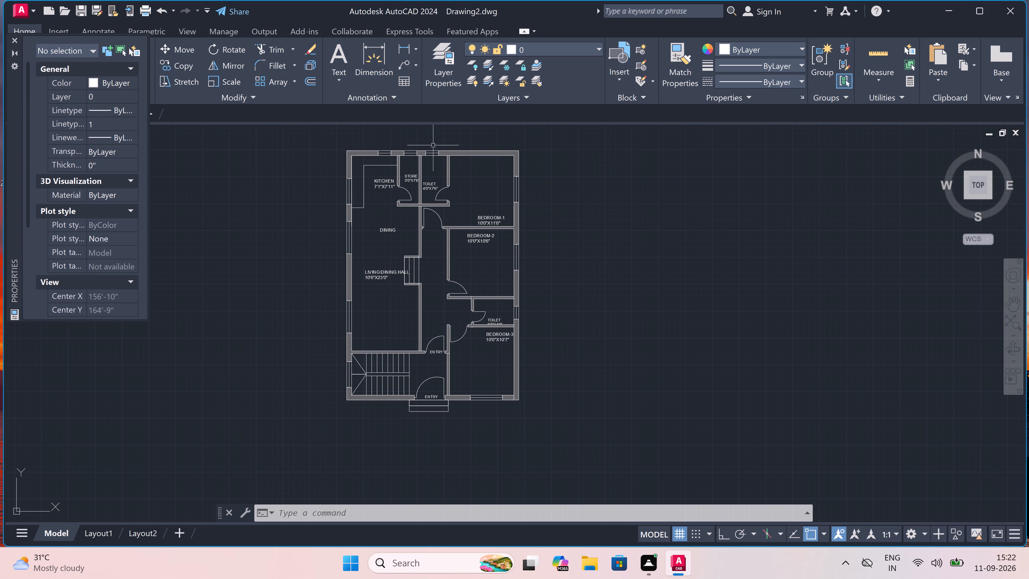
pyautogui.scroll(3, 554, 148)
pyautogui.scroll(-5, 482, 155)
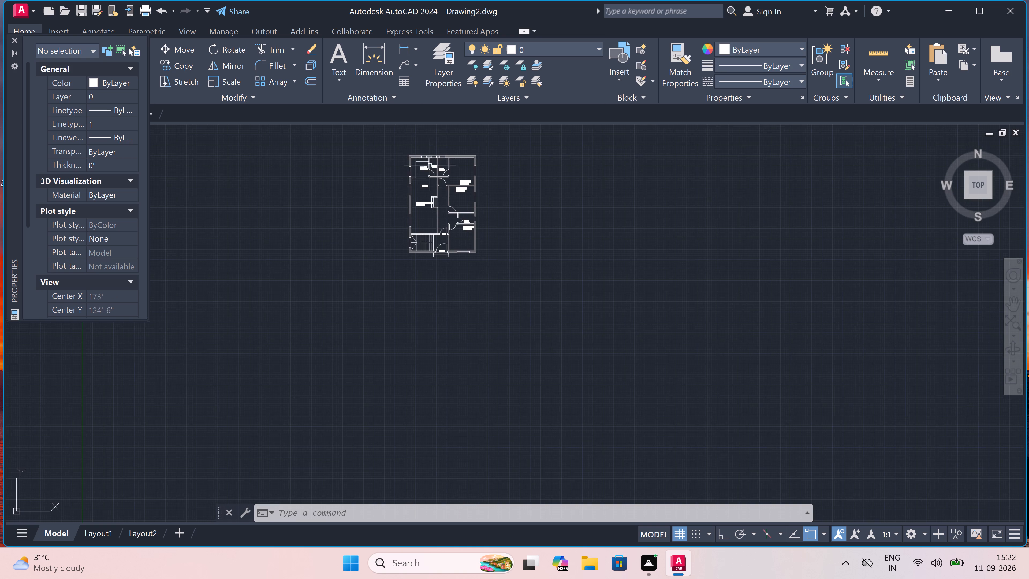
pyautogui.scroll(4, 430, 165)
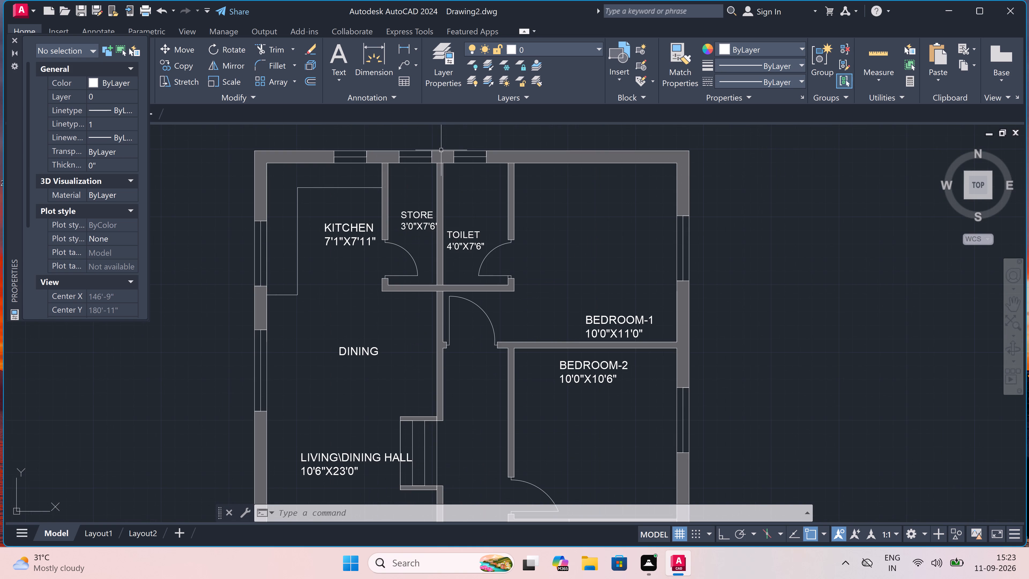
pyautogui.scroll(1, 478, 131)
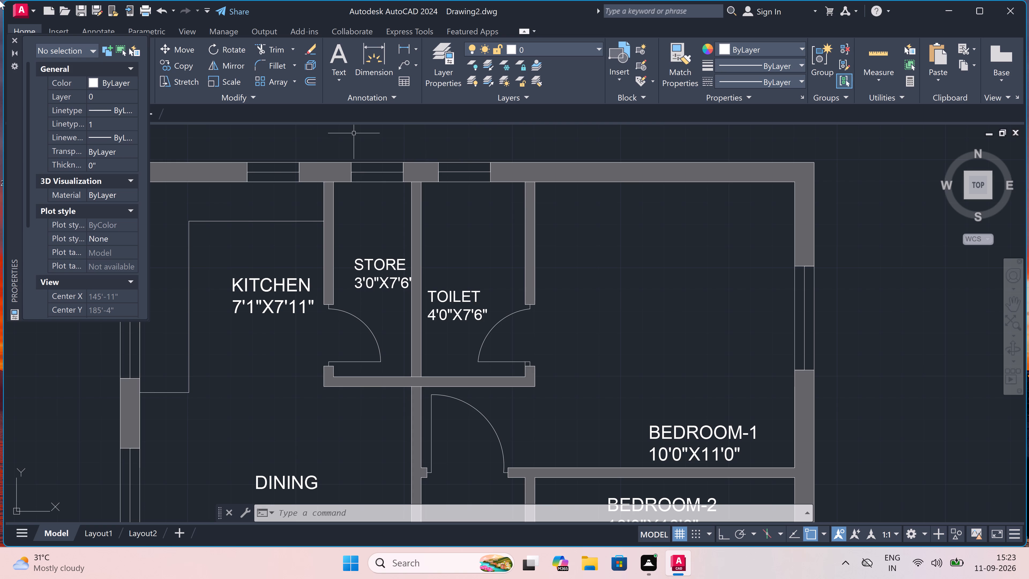
# Close the Properties palette.
pyautogui.click(13, 38)
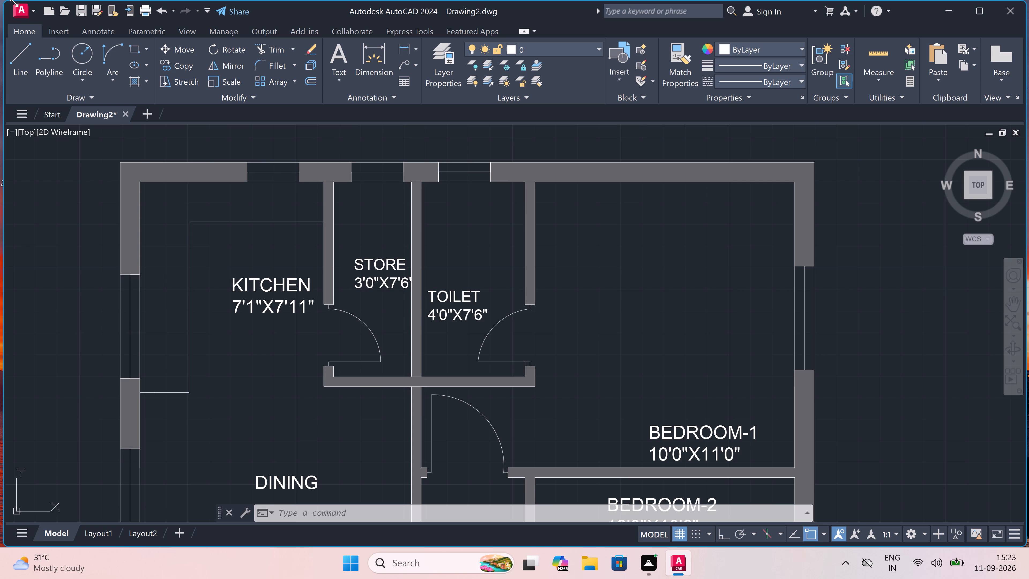
# Open the recent drawing 10-09-26 GROUND FLOOR PLAN 1.dwg.
pyautogui.click(17, 6)
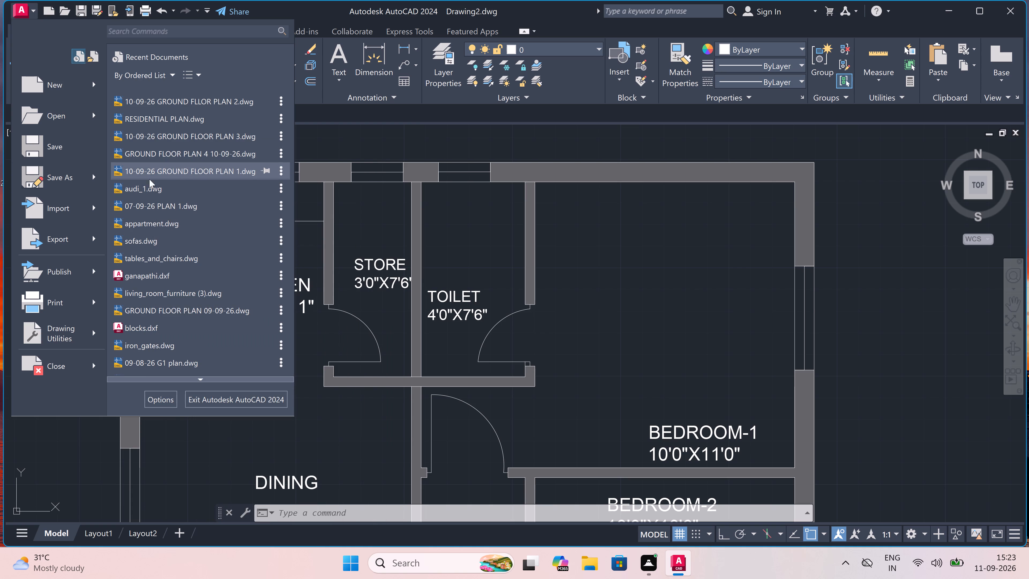
pyautogui.doubleClick(193, 165)
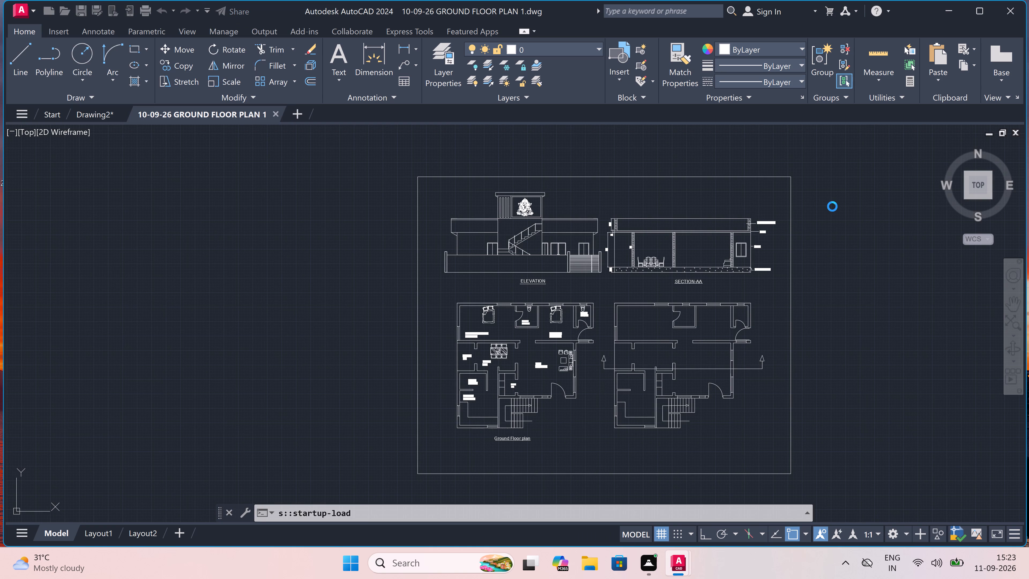
# Copy the master bedroom's bed, the 6'0"X6'0" toilet's WC and the six-chair dining table to the clipboard together.
pyautogui.scroll(1, 856, 241)
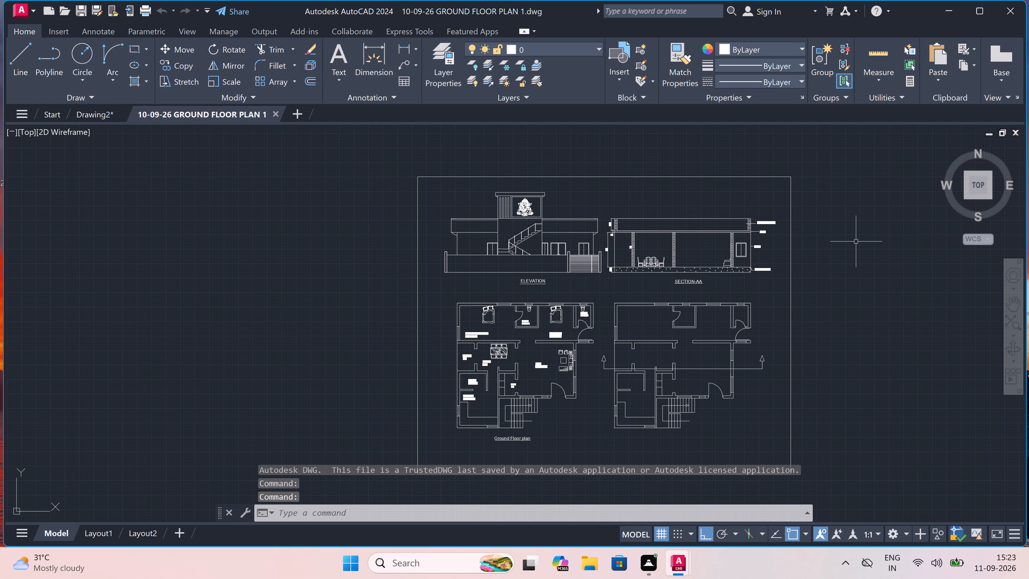
pyautogui.scroll(-2, 550, 369)
pyautogui.scroll(2, 526, 399)
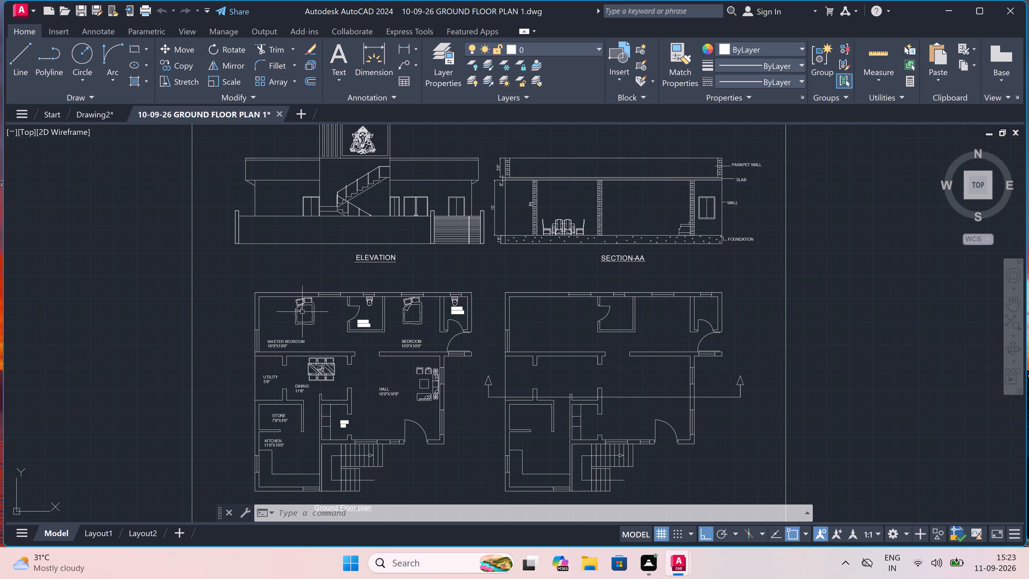
pyautogui.scroll(3, 290, 290)
pyautogui.scroll(1, 341, 324)
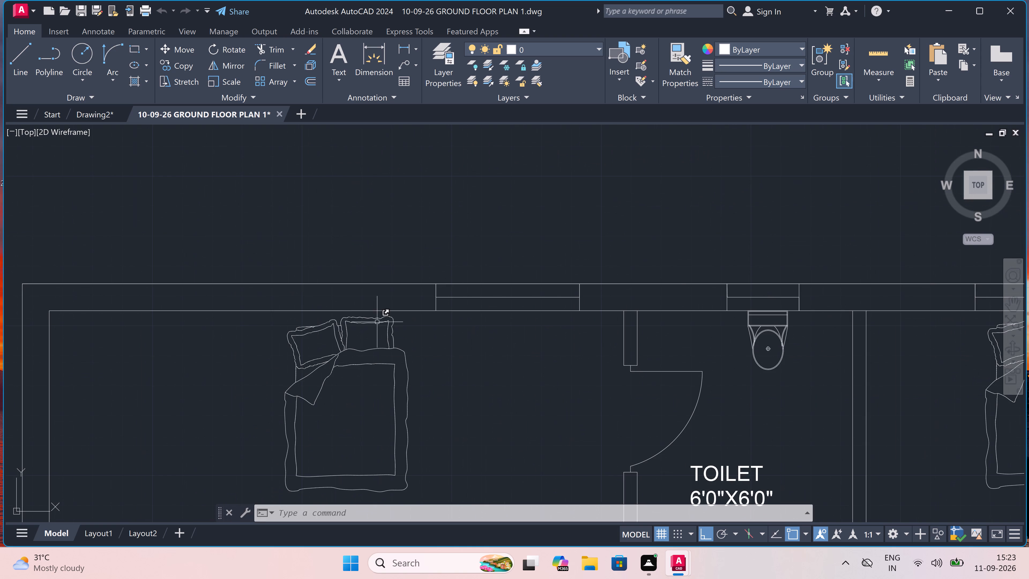
pyautogui.scroll(1, 386, 321)
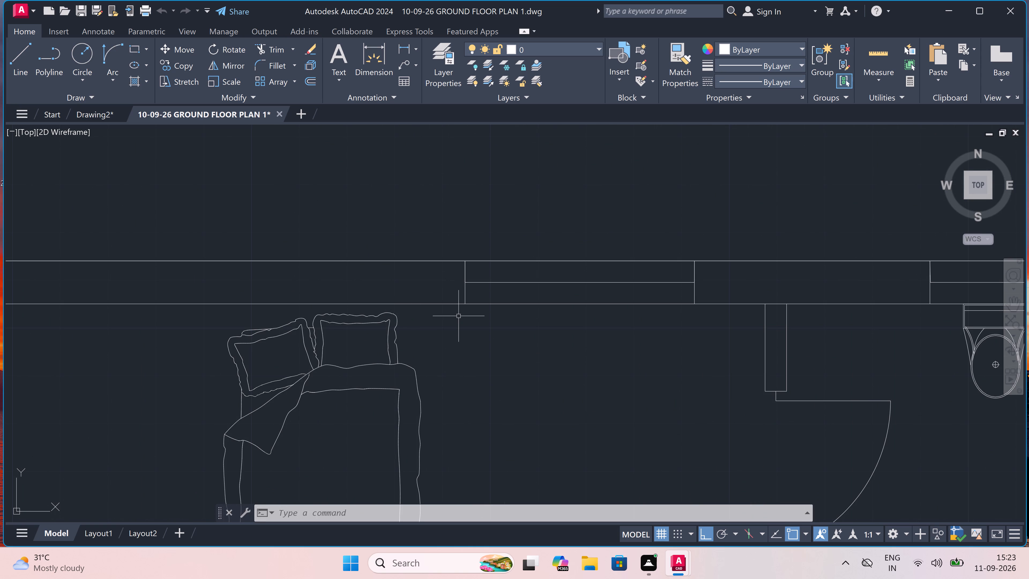
pyautogui.moveTo(458, 310); pyautogui.dragTo(454, 317)
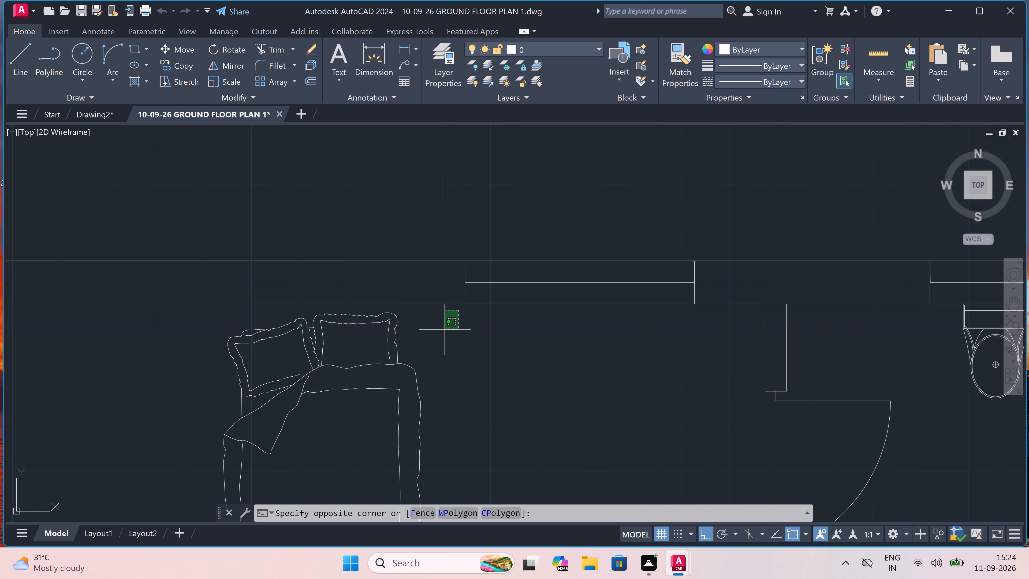
pyautogui.scroll(-3, 342, 394)
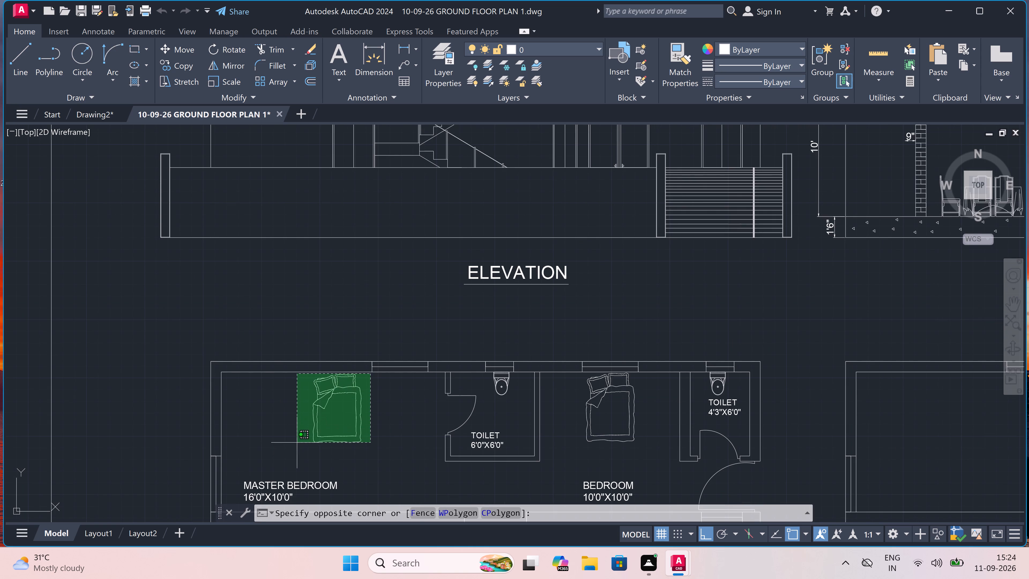
pyautogui.click(294, 448)
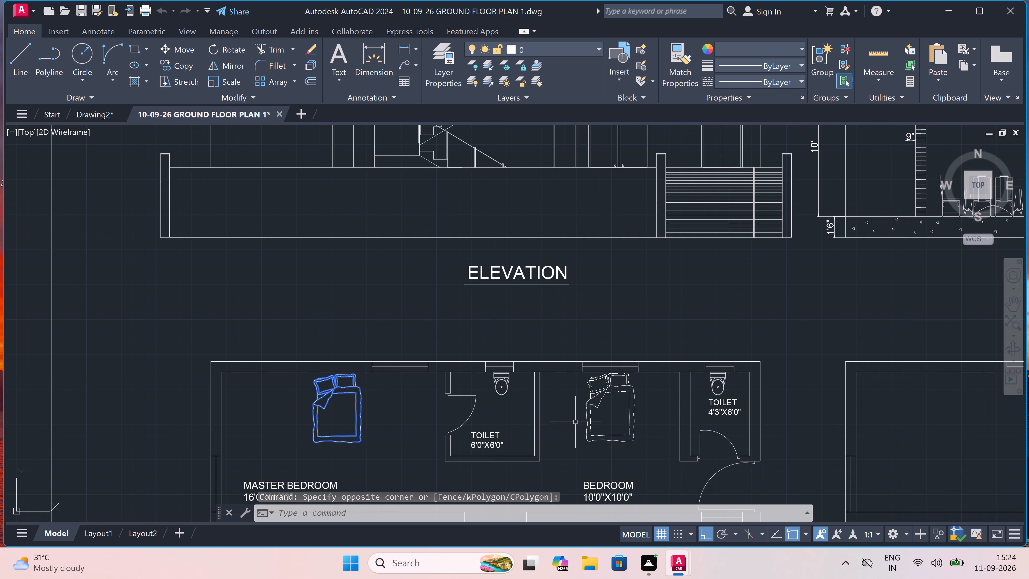
pyautogui.scroll(3, 513, 383)
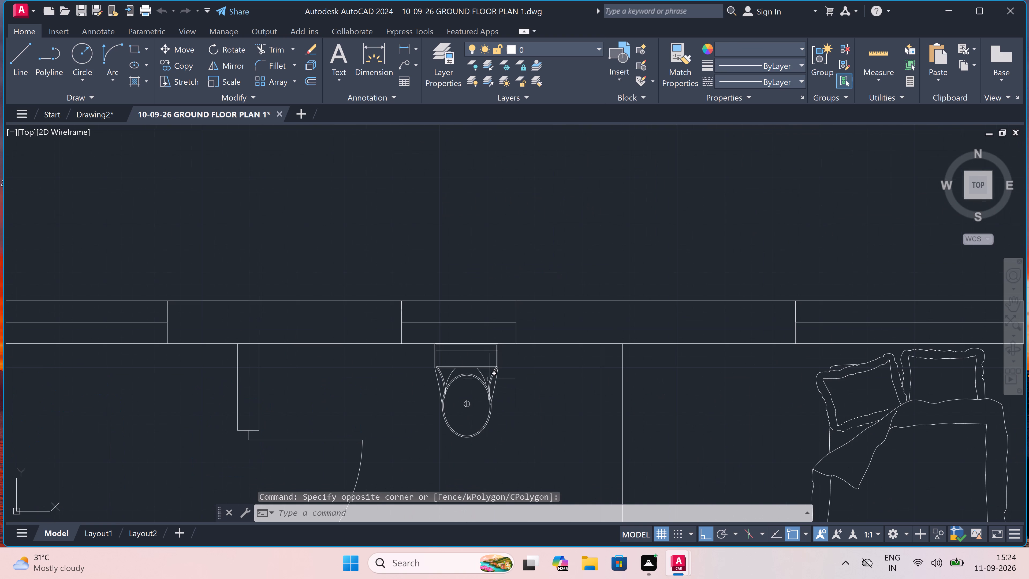
pyautogui.click(464, 377)
pyautogui.scroll(-9, 463, 377)
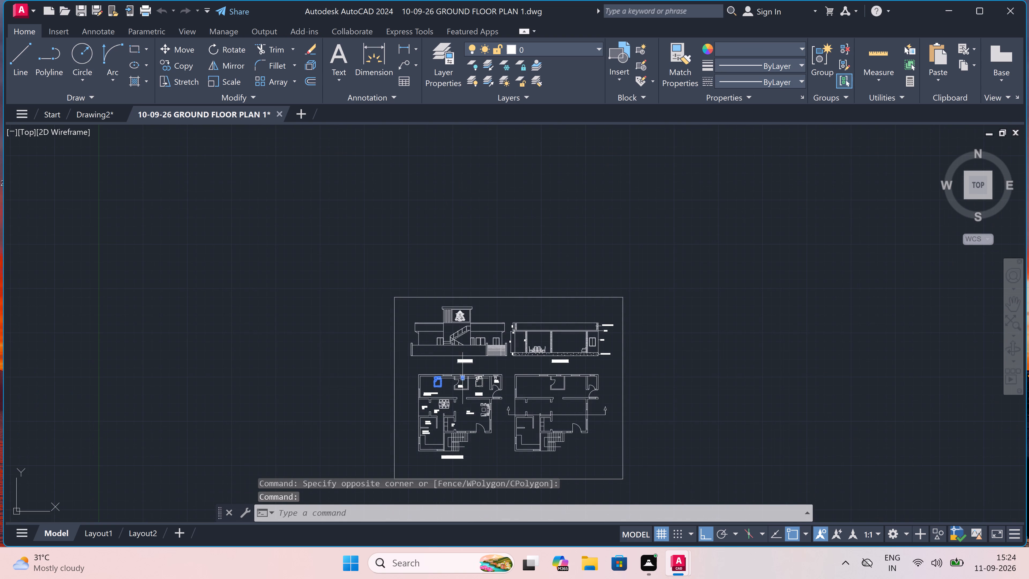
pyautogui.scroll(3, 442, 414)
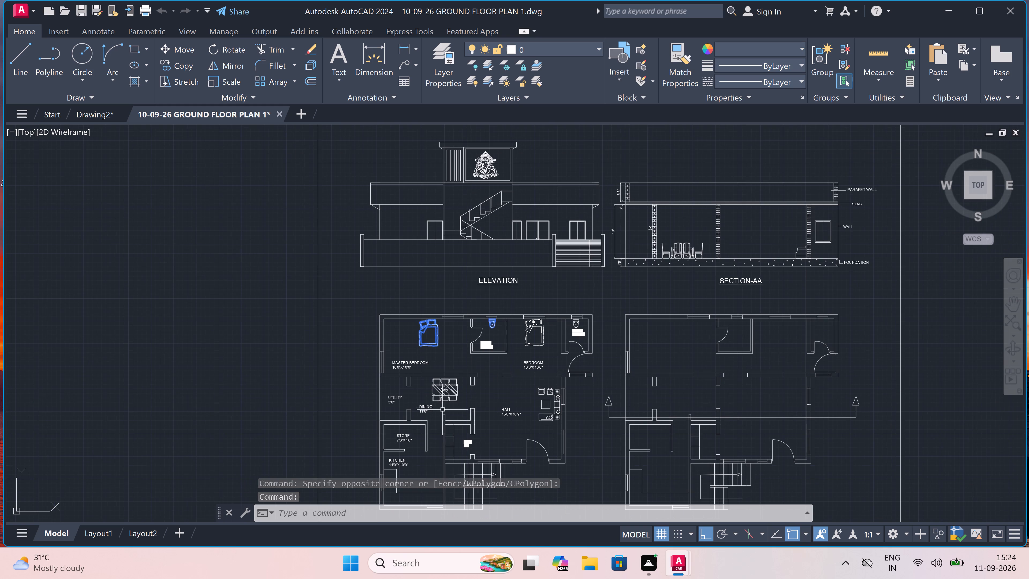
pyautogui.scroll(4, 449, 389)
pyautogui.scroll(3, 472, 363)
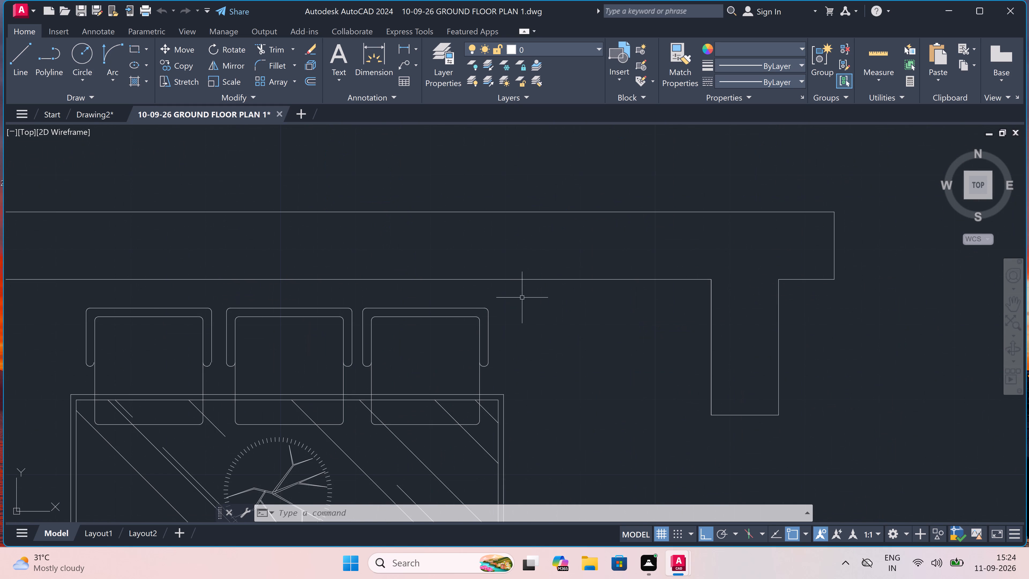
pyautogui.moveTo(522, 297); pyautogui.dragTo(504, 314)
pyautogui.scroll(-4, 454, 362)
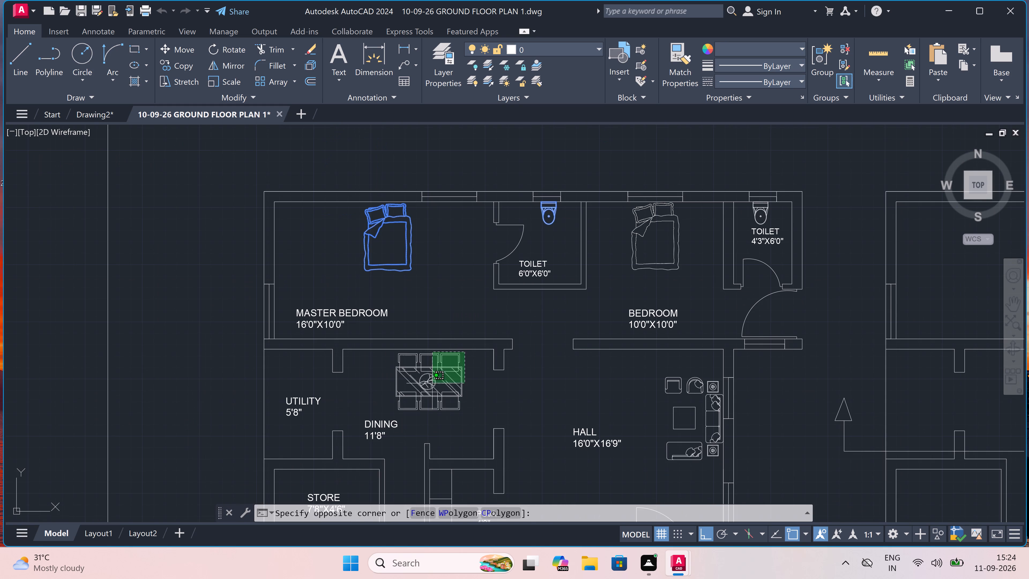
pyautogui.scroll(2, 401, 404)
pyautogui.scroll(1, 381, 424)
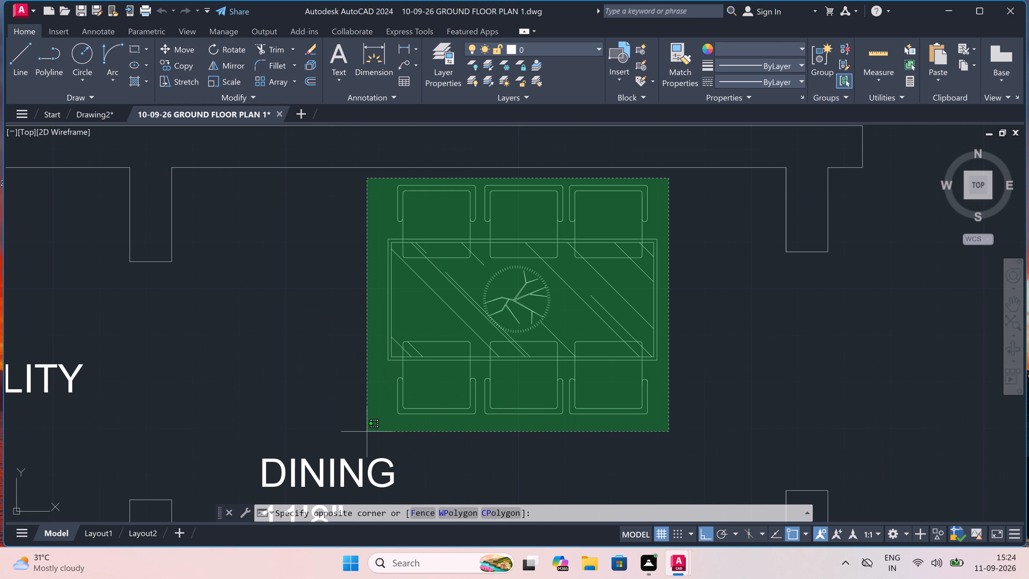
pyautogui.click(362, 433)
pyautogui.scroll(-4, 398, 374)
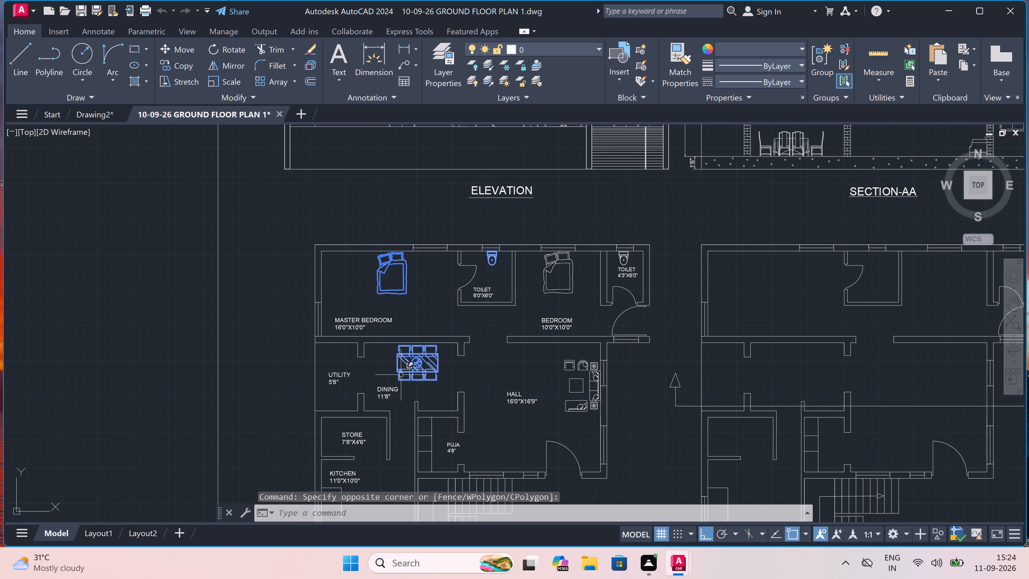
pyautogui.scroll(-1, 526, 392)
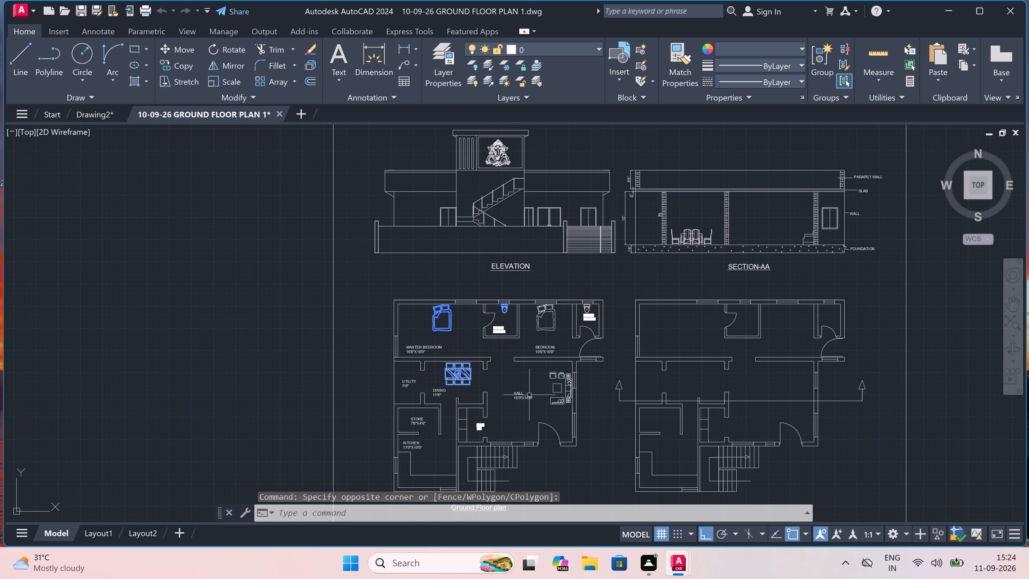
pyautogui.scroll(4, 558, 403)
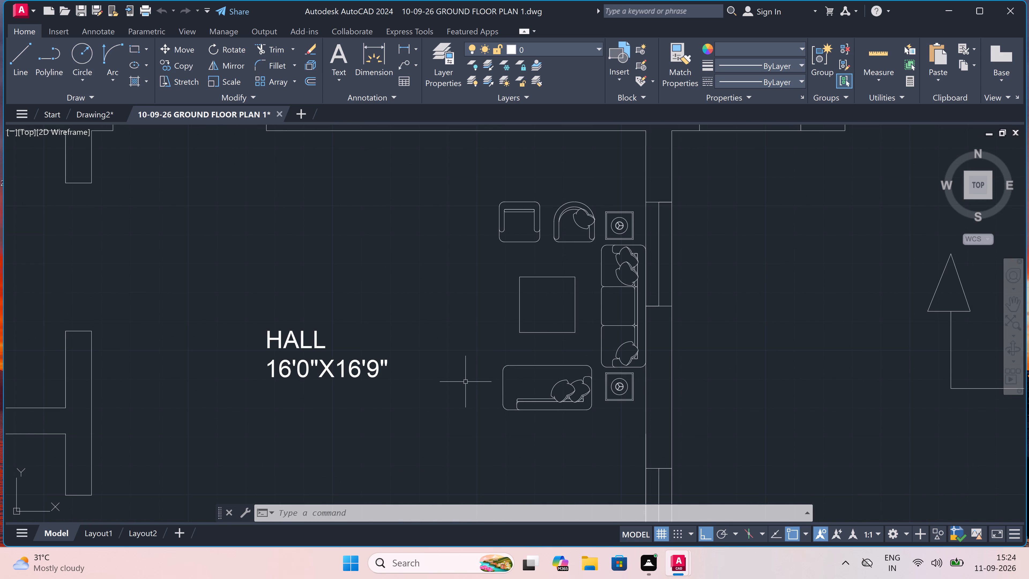
pyautogui.hotkey('ctrl', 'c')
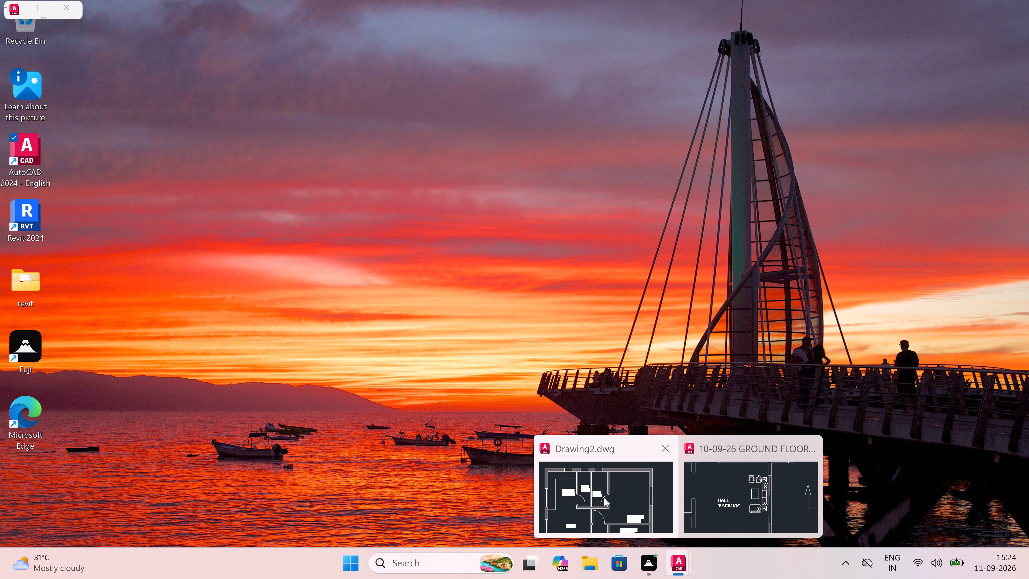
# Switch to Drawing2.dwg and paste the copied bed, WC and dining table in the empty space east of the floor plan.
pyautogui.click(604, 498)
pyautogui.hotkey('ctrl', 'v')
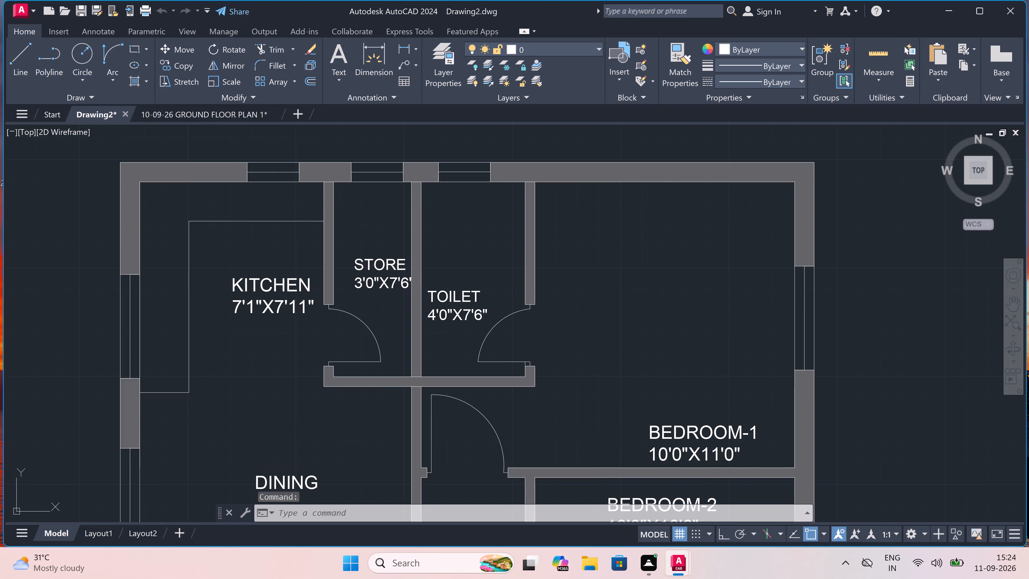
pyautogui.scroll(-3, 361, 418)
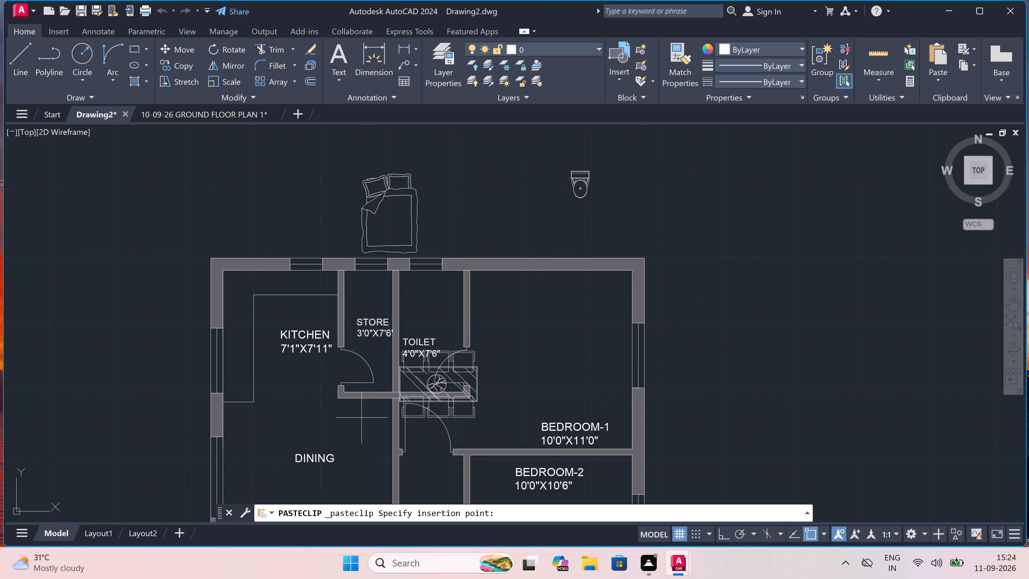
pyautogui.scroll(-1, 361, 418)
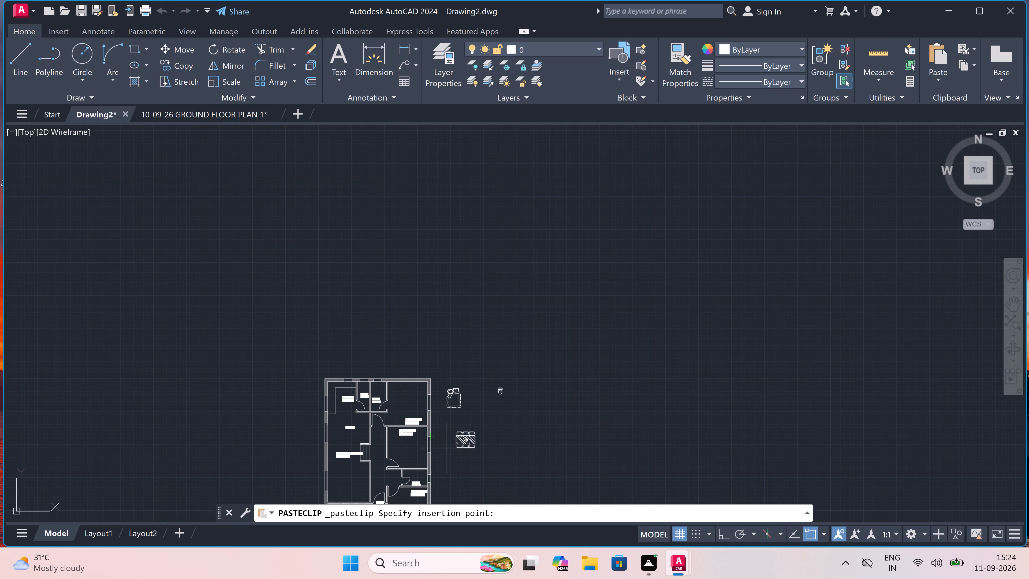
pyautogui.click(447, 448)
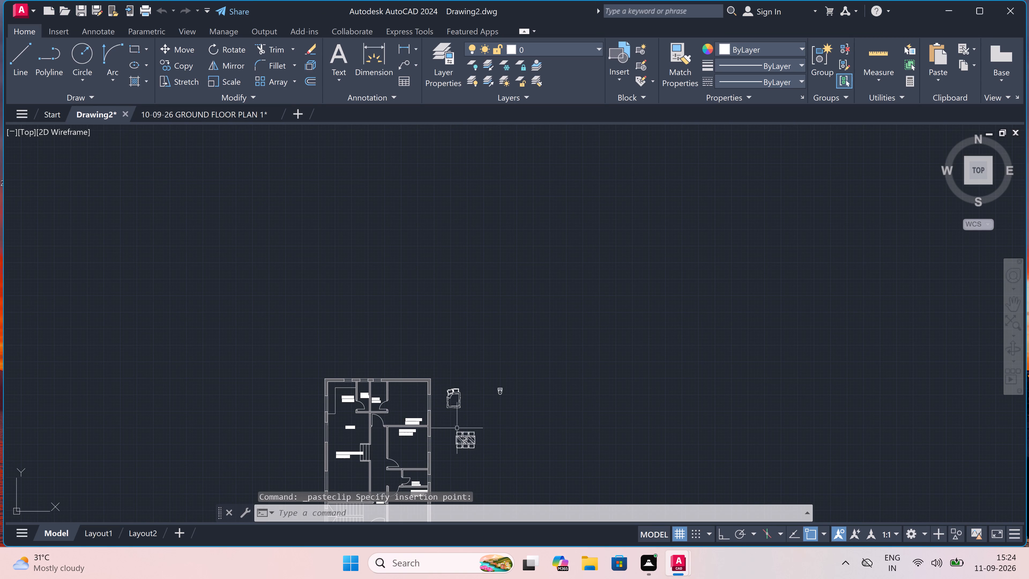
# Move the LIVING\DINING HALL 10'6"X23'0" label left, close to the outer wall of the hall.
pyautogui.scroll(3, 417, 465)
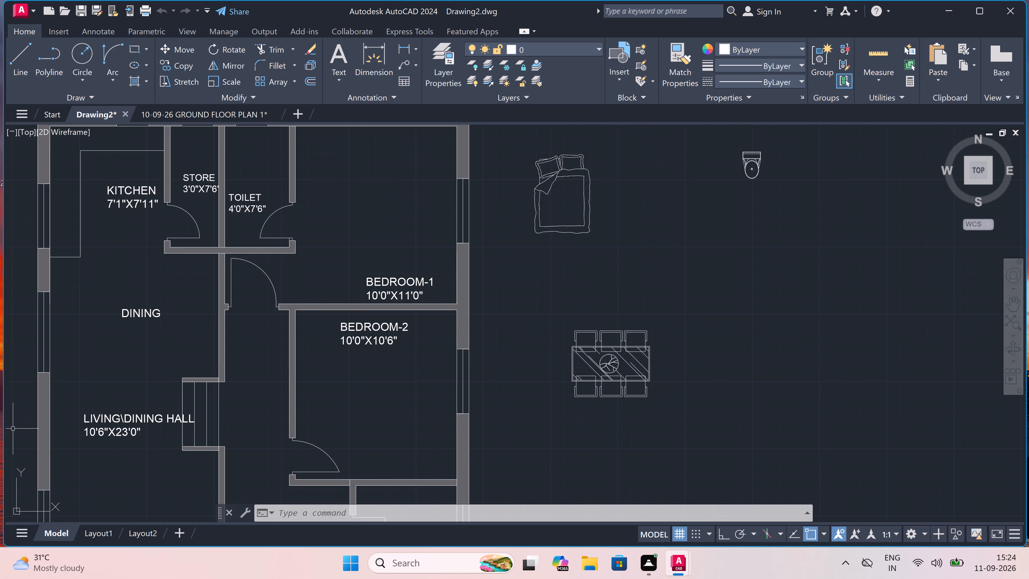
pyautogui.click(88, 421)
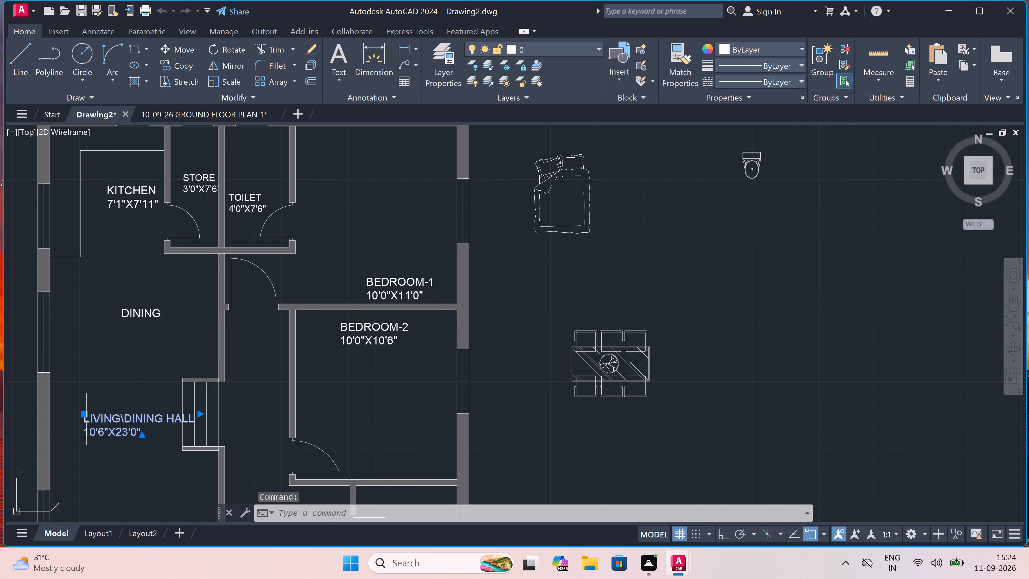
pyautogui.click(86, 415)
pyautogui.scroll(3, 57, 418)
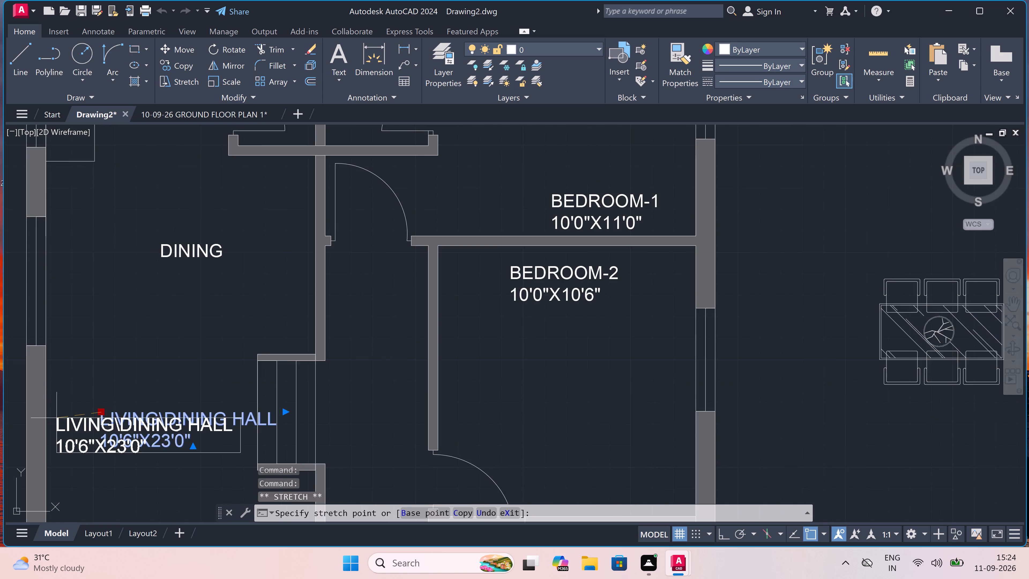
pyautogui.click(54, 416)
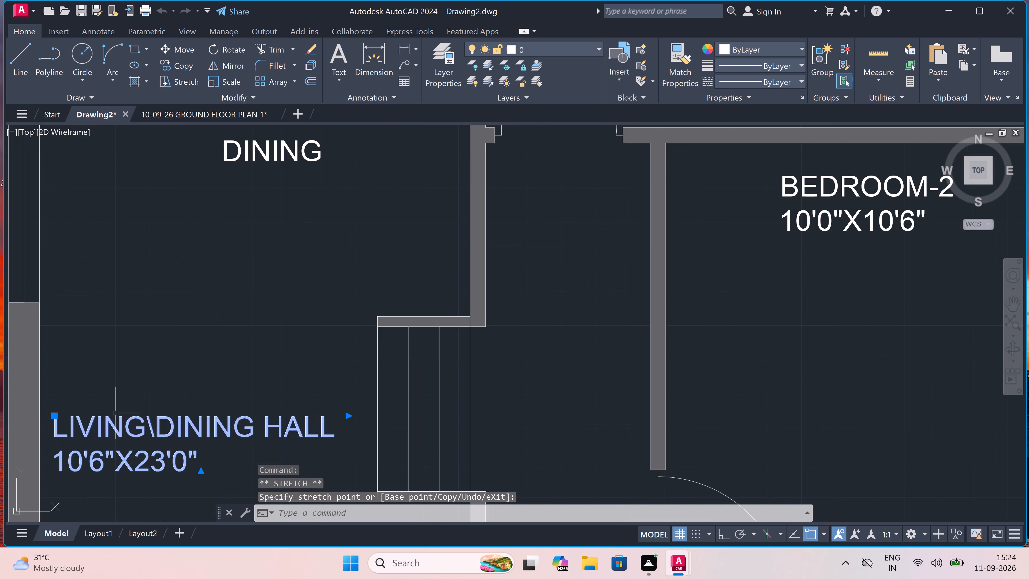
pyautogui.press('Escape')
# Move the DINING label slightly down and right, toward the inner wall, to free space beside the outer wall.
pyautogui.scroll(-2, 118, 410)
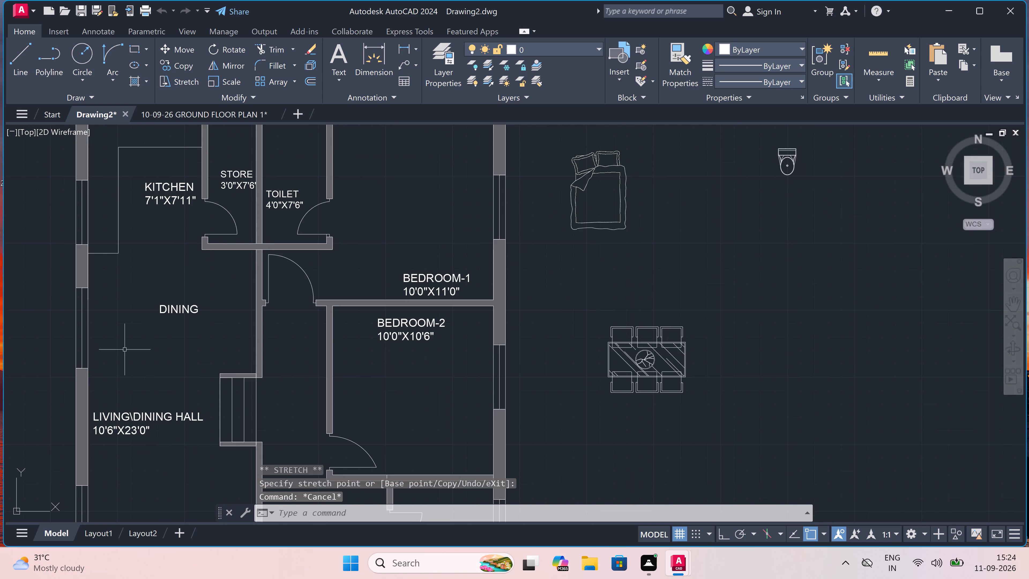
pyautogui.scroll(3, 146, 326)
pyautogui.click(275, 255)
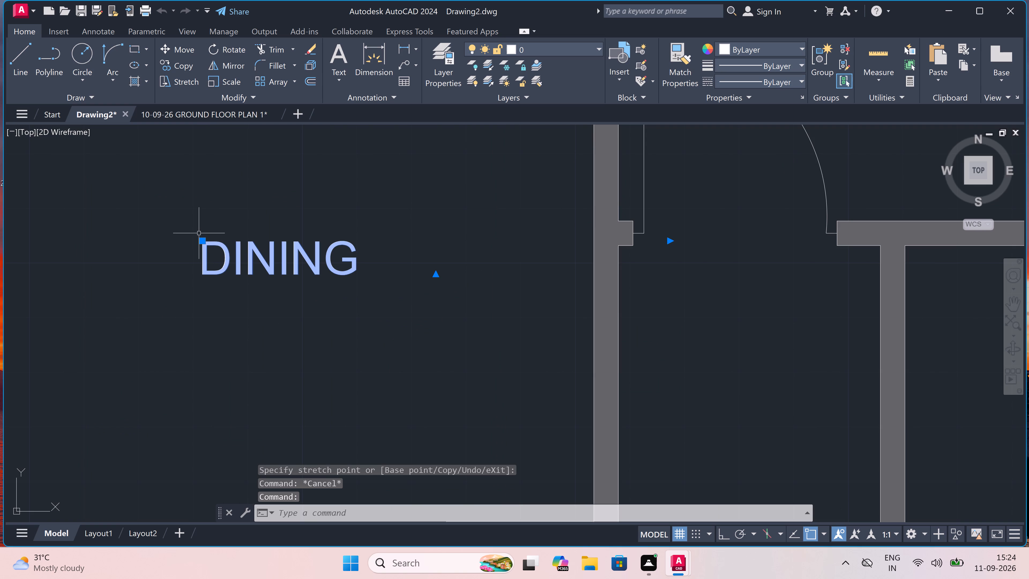
pyautogui.moveTo(200, 243); pyautogui.dragTo(200, 260)
pyautogui.scroll(-4, 241, 321)
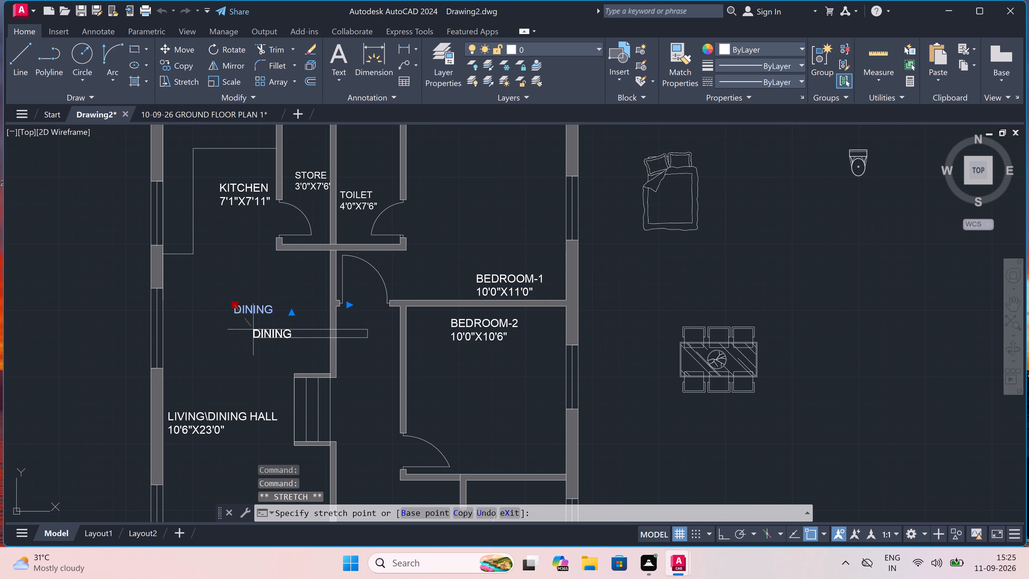
pyautogui.click(271, 329)
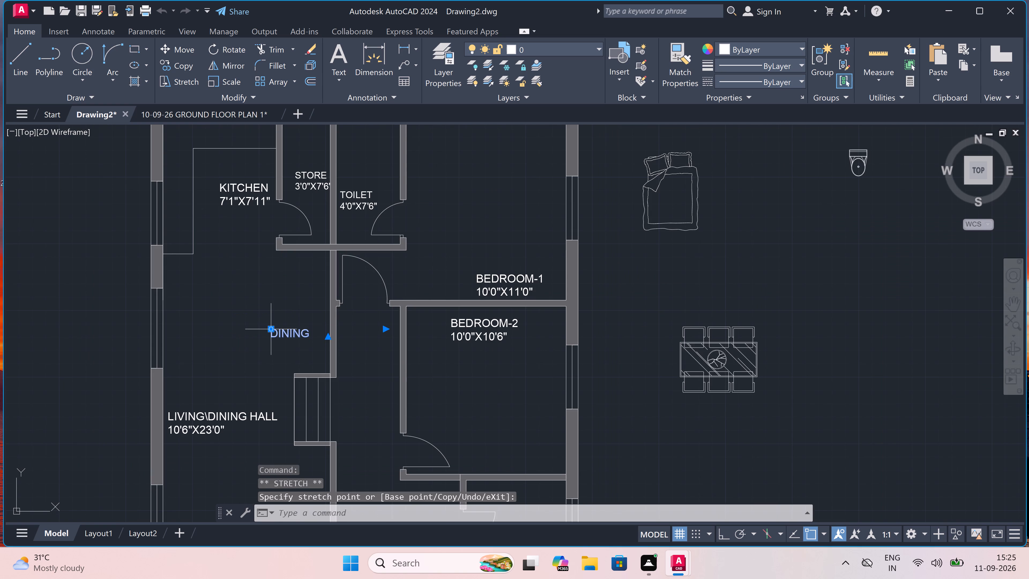
pyautogui.press('Escape')
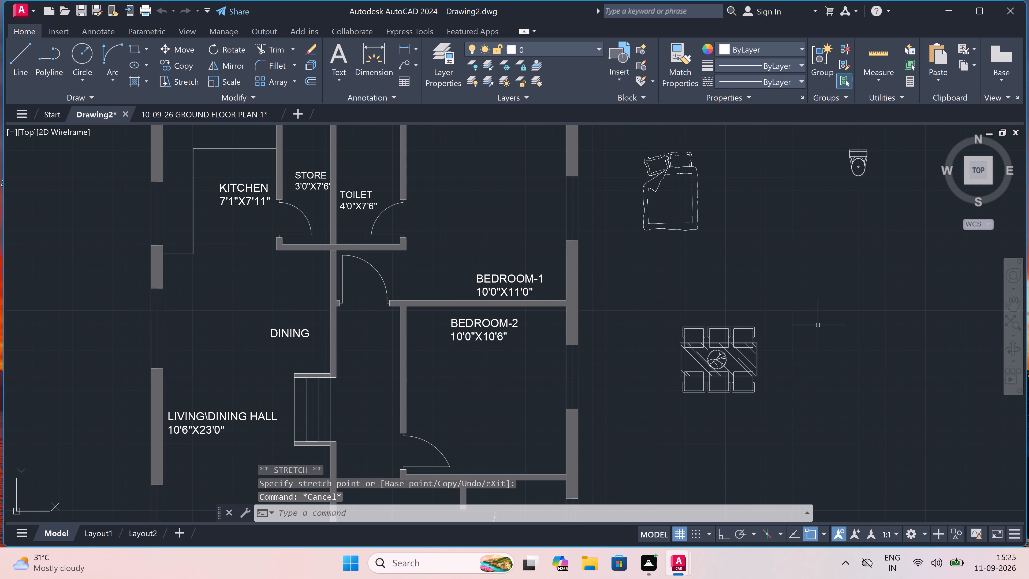
# Scale the six-chair dining table down freehand to about two-thirds of its size, using a base point on its upper chairs.
pyautogui.moveTo(819, 296); pyautogui.dragTo(774, 314)
pyautogui.click(657, 434)
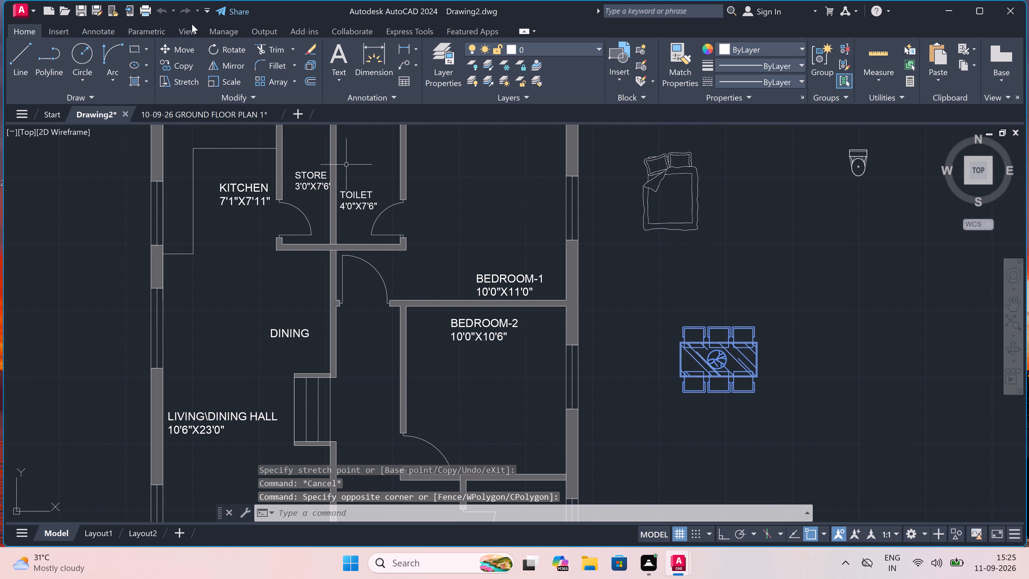
pyautogui.click(230, 81)
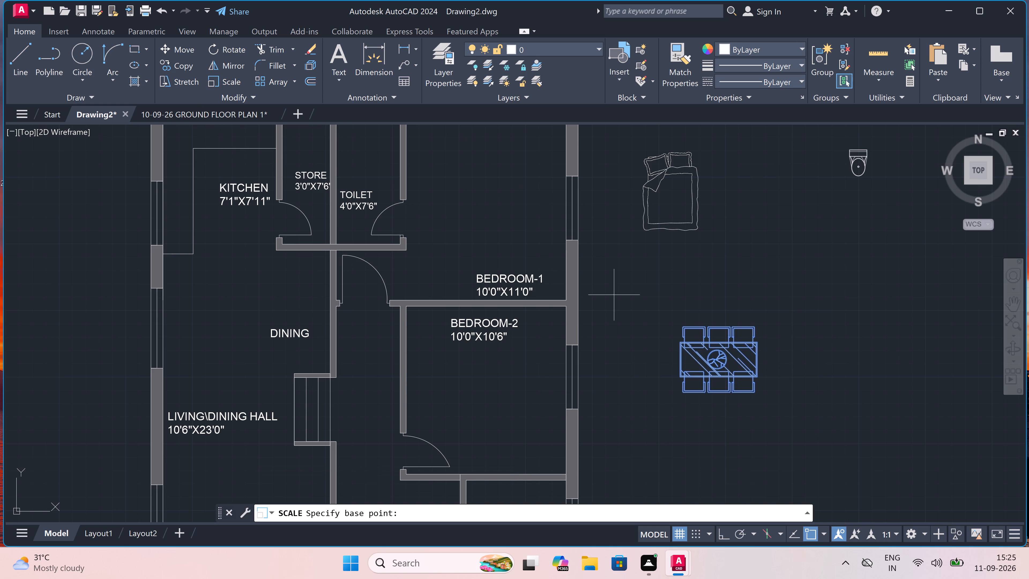
pyautogui.doubleClick(721, 331)
pyautogui.click(720, 304)
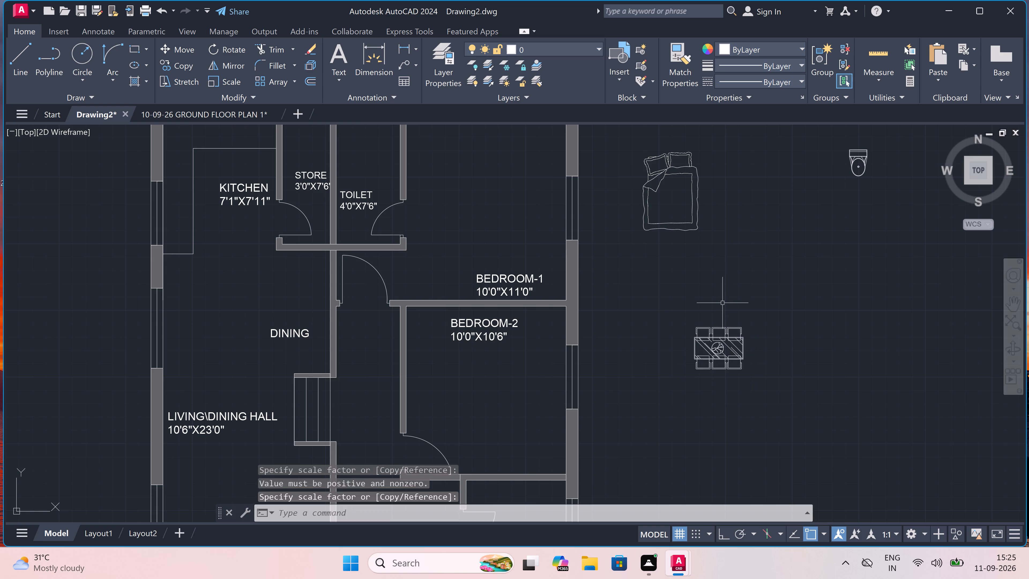
# Move the six-chair dining table into the dining area, beside the outer wall's window and left of the DINING label.
pyautogui.moveTo(767, 302); pyautogui.dragTo(767, 311)
pyautogui.click(645, 401)
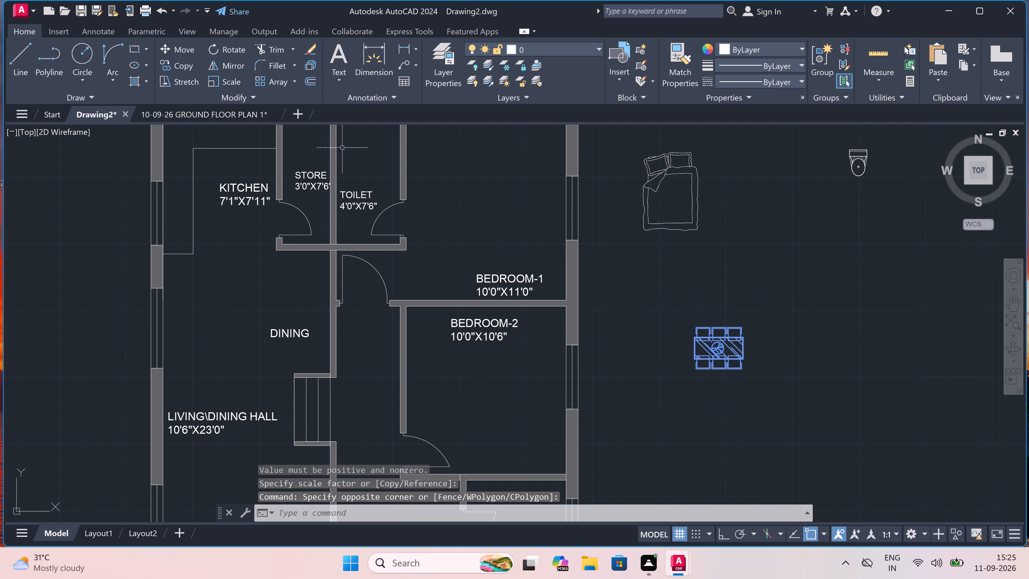
pyautogui.click(182, 45)
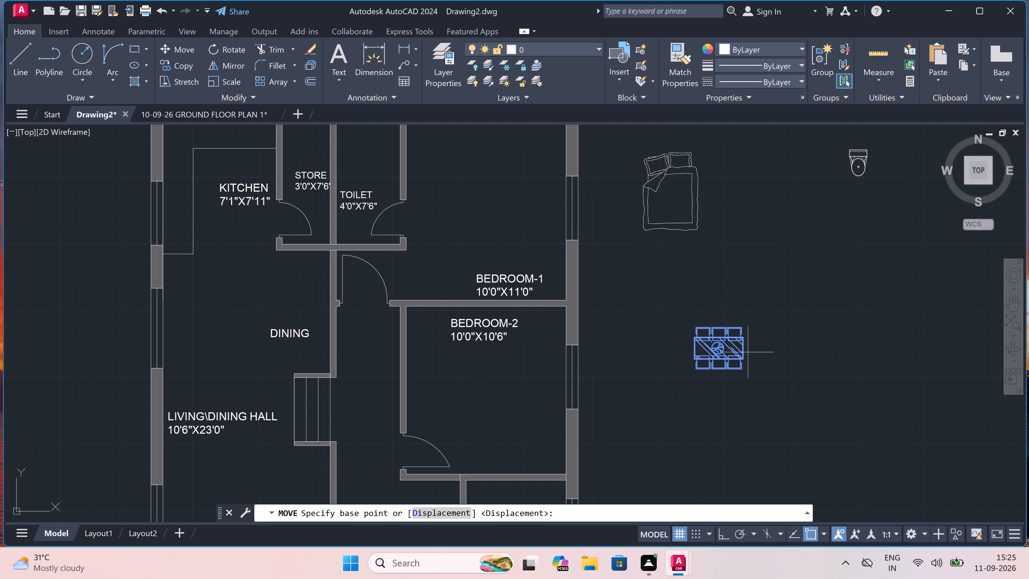
pyautogui.click(714, 346)
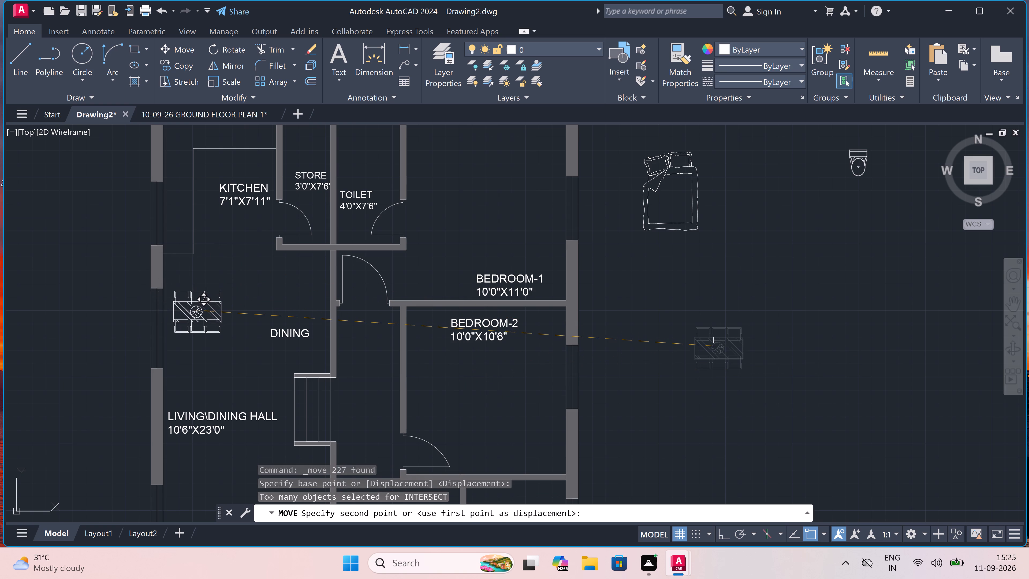
pyautogui.click(194, 310)
pyautogui.press('Escape')
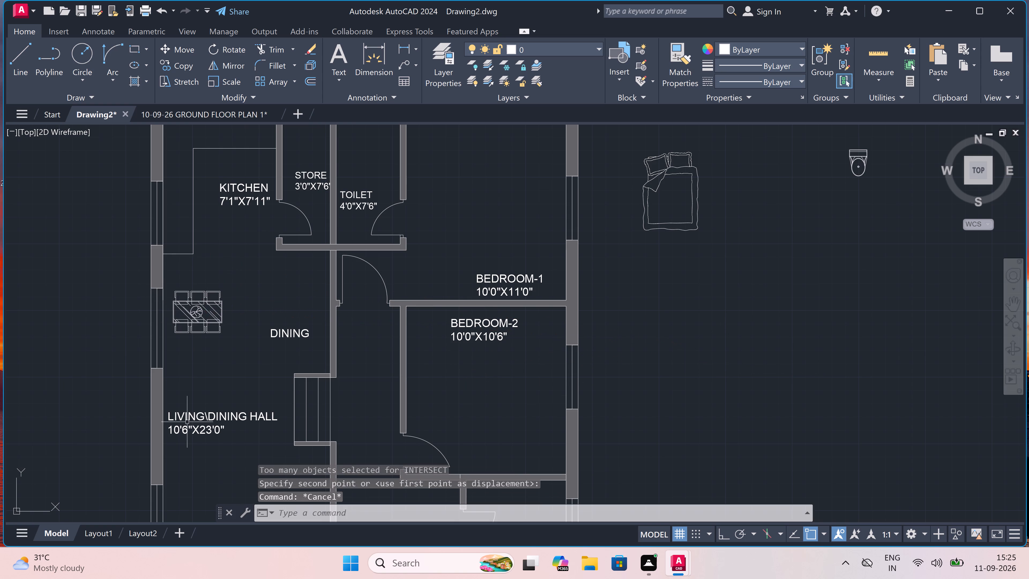
# Move the 6'3"X4'0" TOILET label off the wall into the upper-left corner of its room, above the door swing.
pyautogui.scroll(-1, 773, 290)
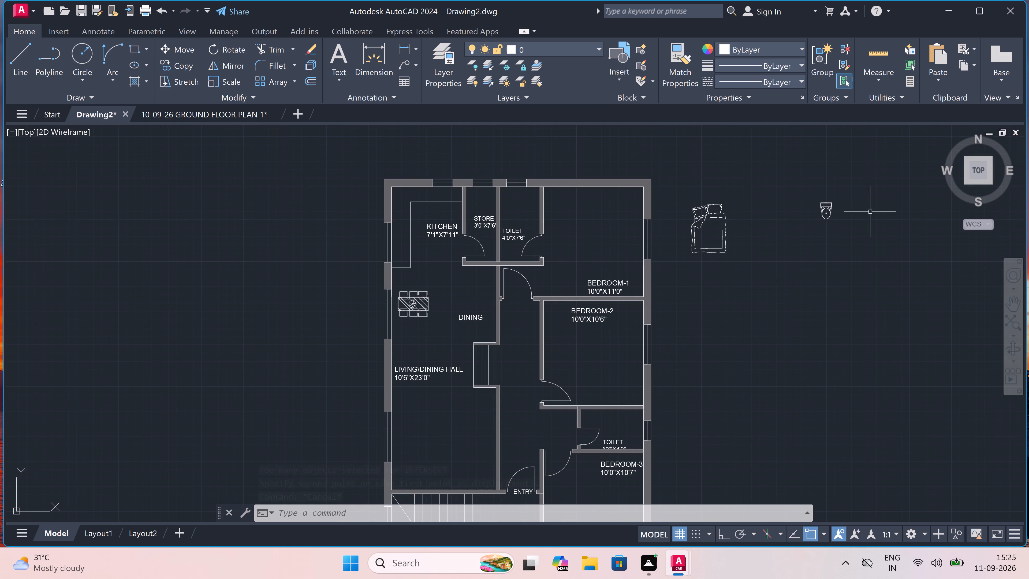
pyautogui.scroll(2, 601, 465)
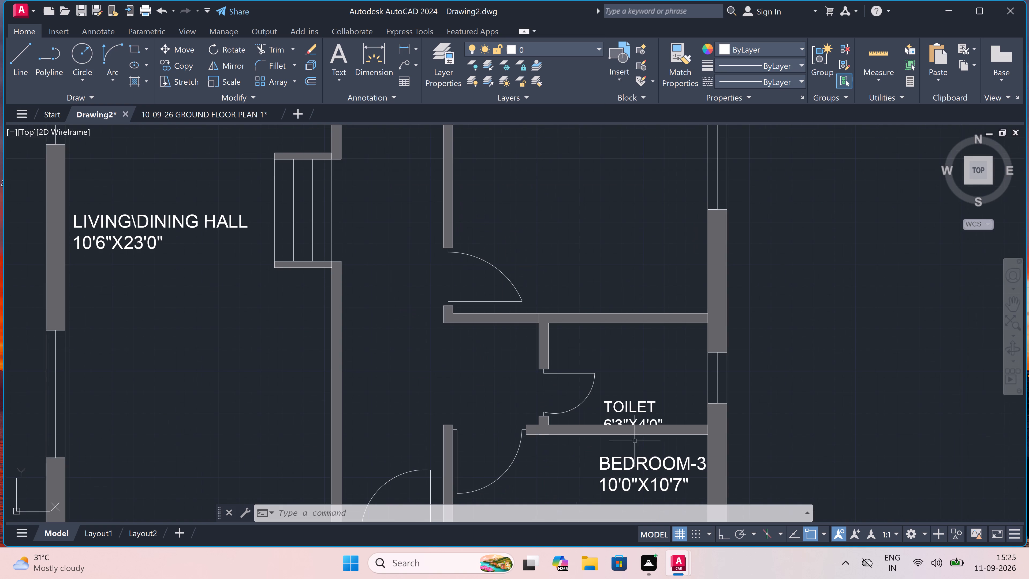
pyautogui.scroll(2, 645, 424)
pyautogui.click(636, 378)
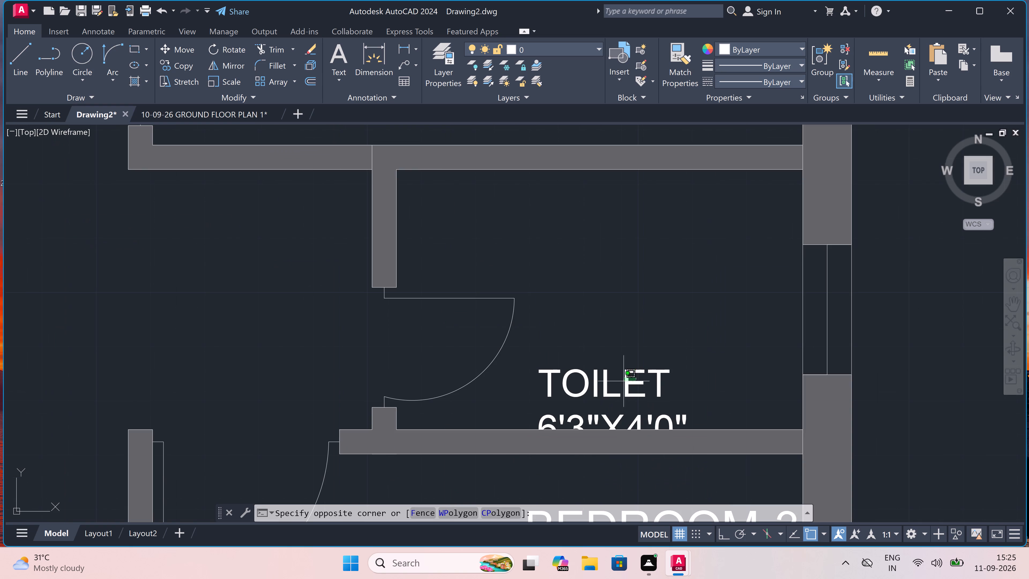
pyautogui.click(579, 392)
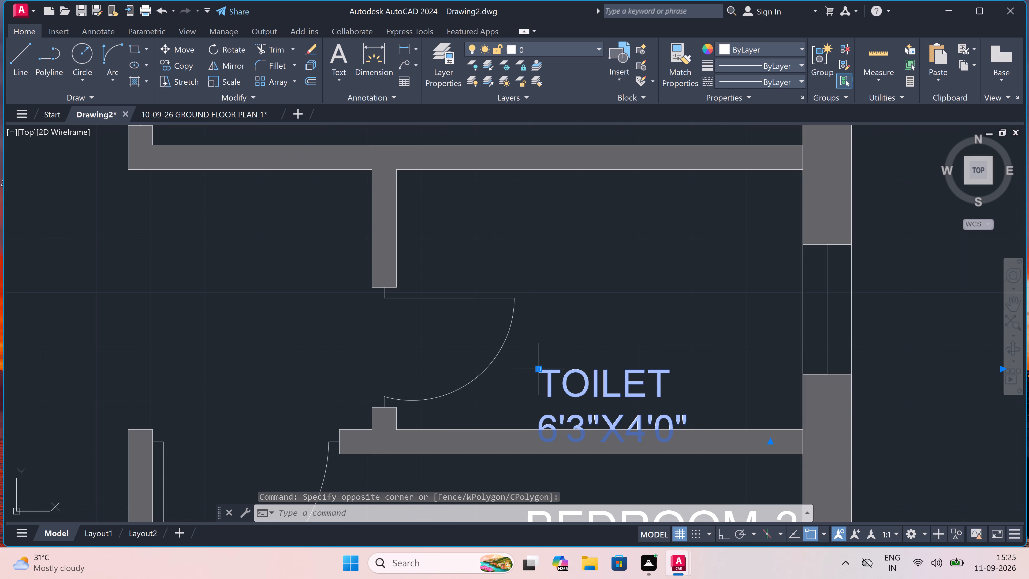
pyautogui.doubleClick(539, 369)
pyautogui.scroll(1, 434, 196)
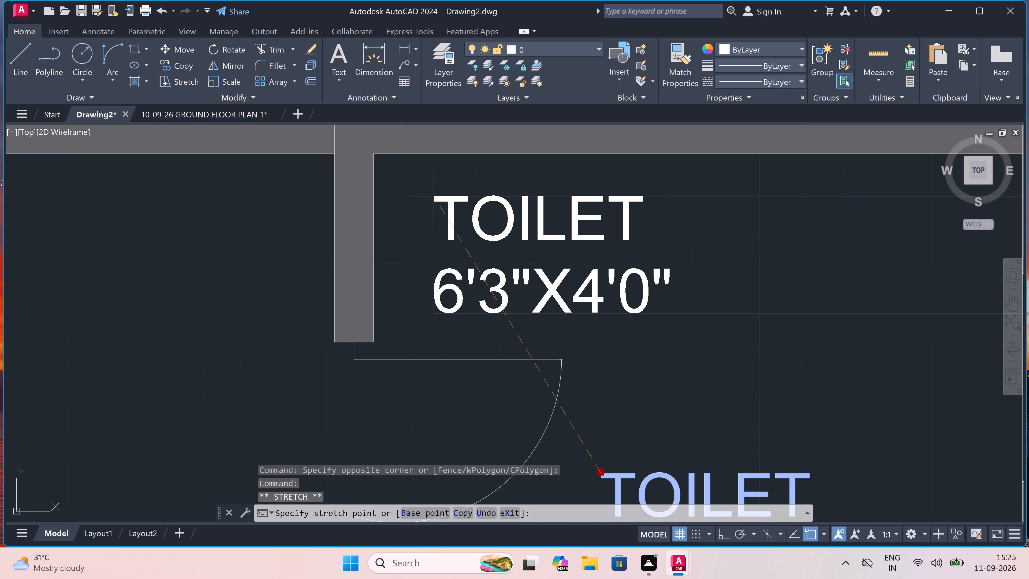
pyautogui.click(430, 179)
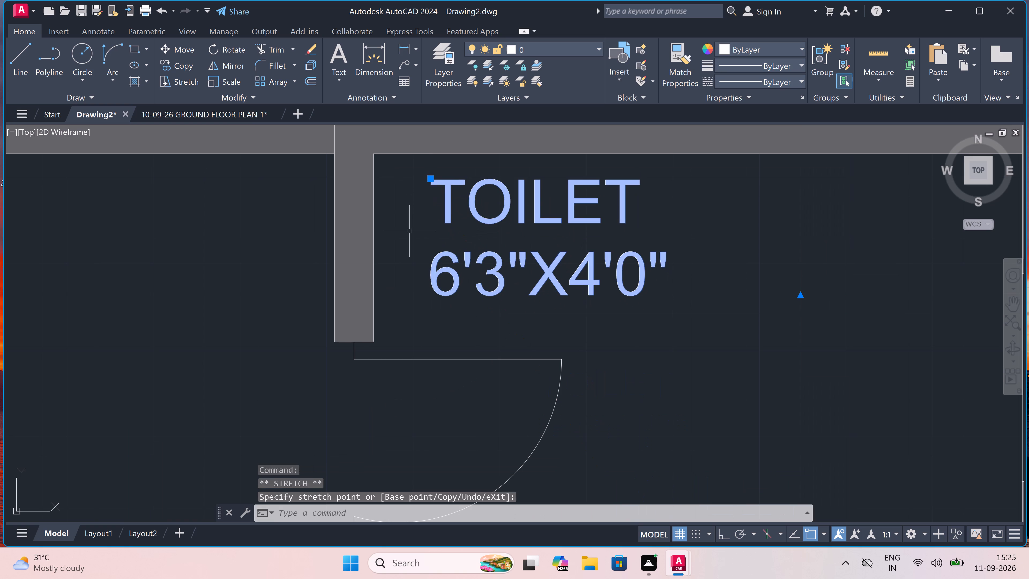
pyautogui.press('Escape')
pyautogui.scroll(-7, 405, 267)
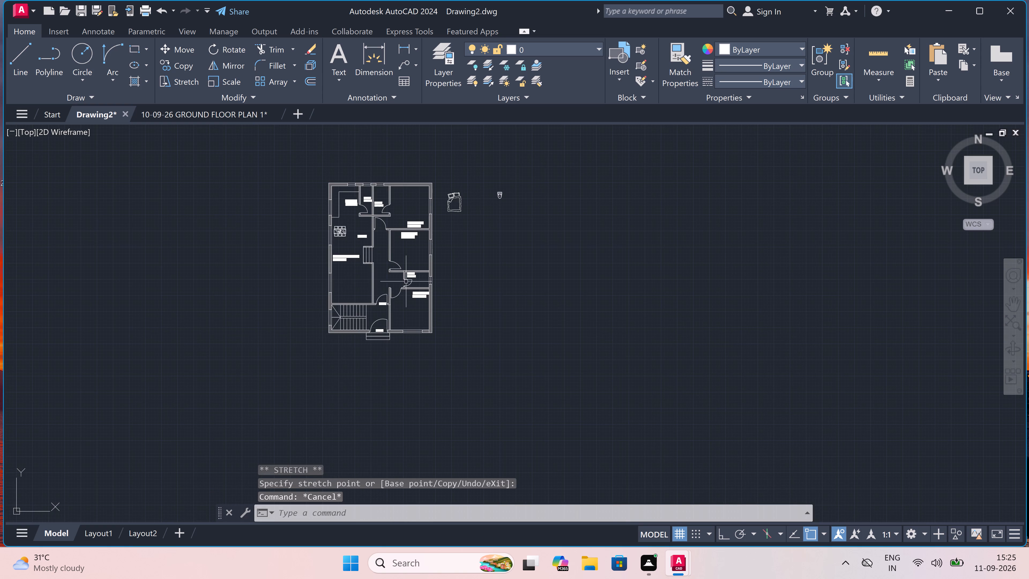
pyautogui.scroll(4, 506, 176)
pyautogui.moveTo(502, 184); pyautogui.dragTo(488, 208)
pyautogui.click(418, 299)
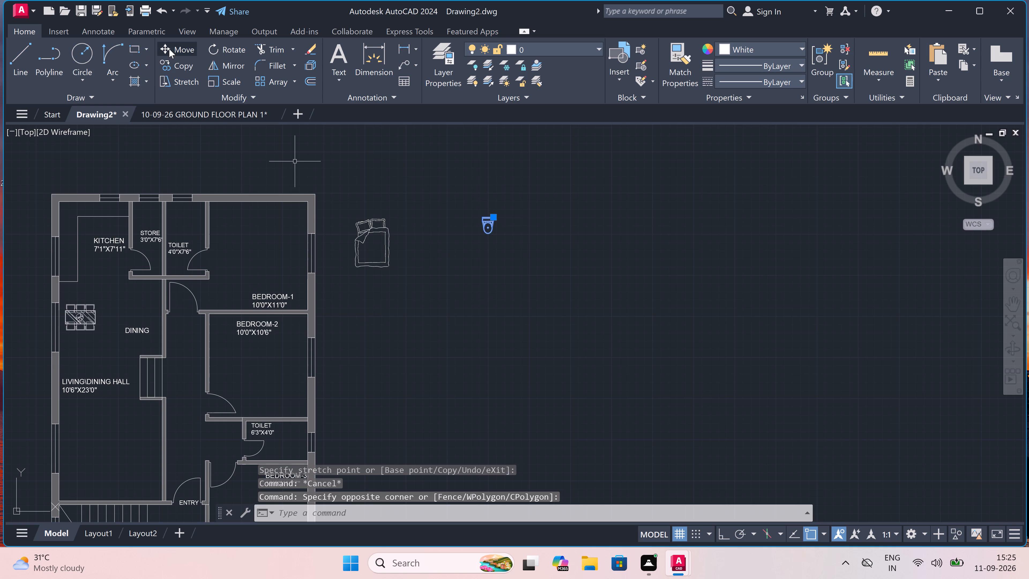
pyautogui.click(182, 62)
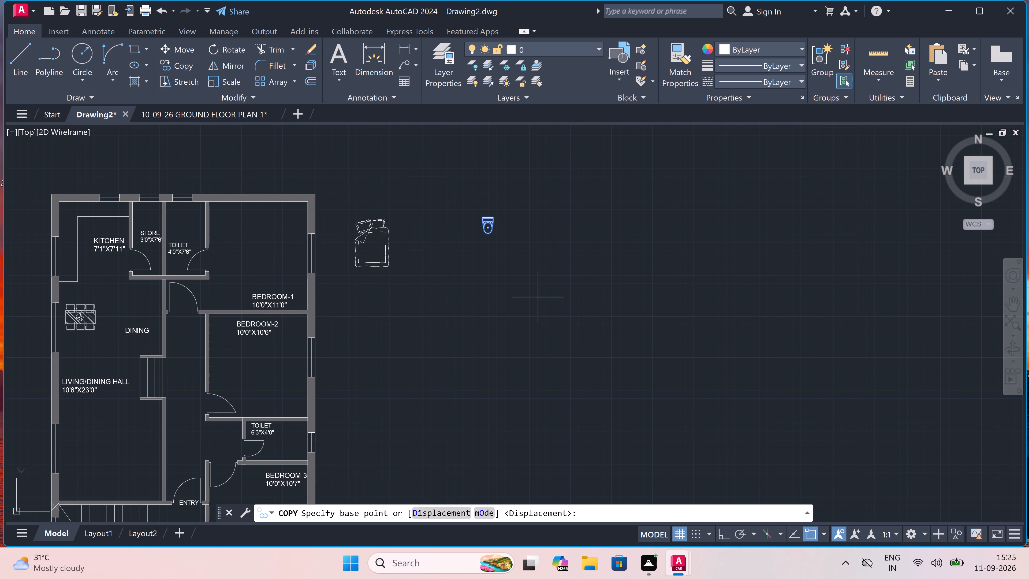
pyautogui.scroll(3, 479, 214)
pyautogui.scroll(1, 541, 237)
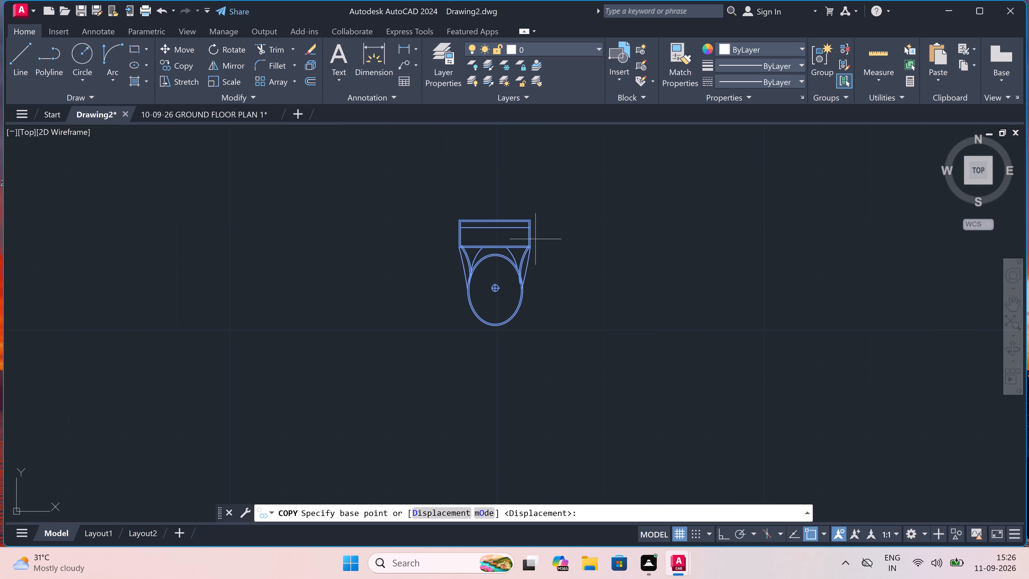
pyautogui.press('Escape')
# Scale the pasted WC down freehand, using a base point inside its bowl.
pyautogui.moveTo(562, 200); pyautogui.dragTo(502, 261)
pyautogui.click(330, 436)
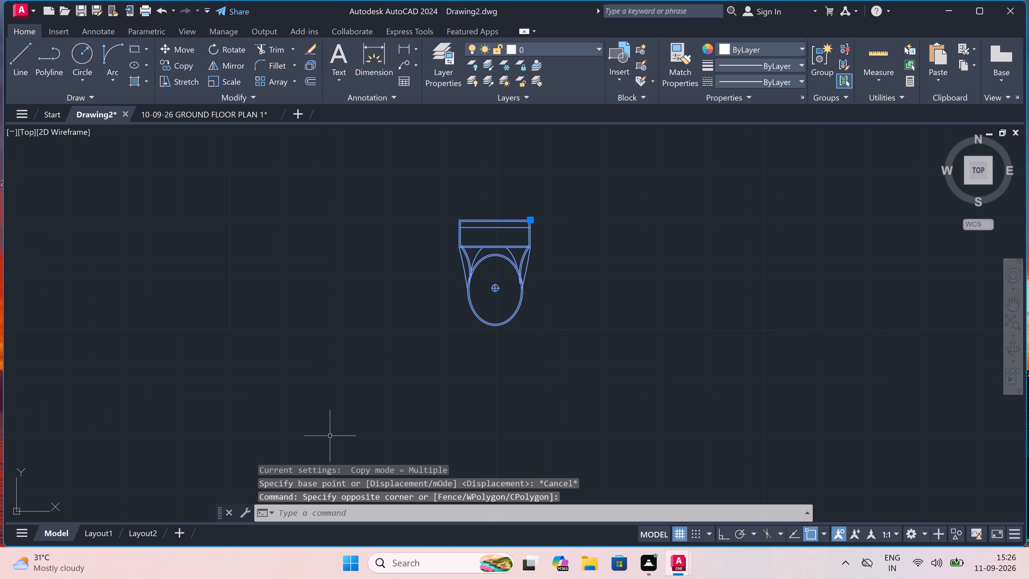
pyautogui.click(225, 78)
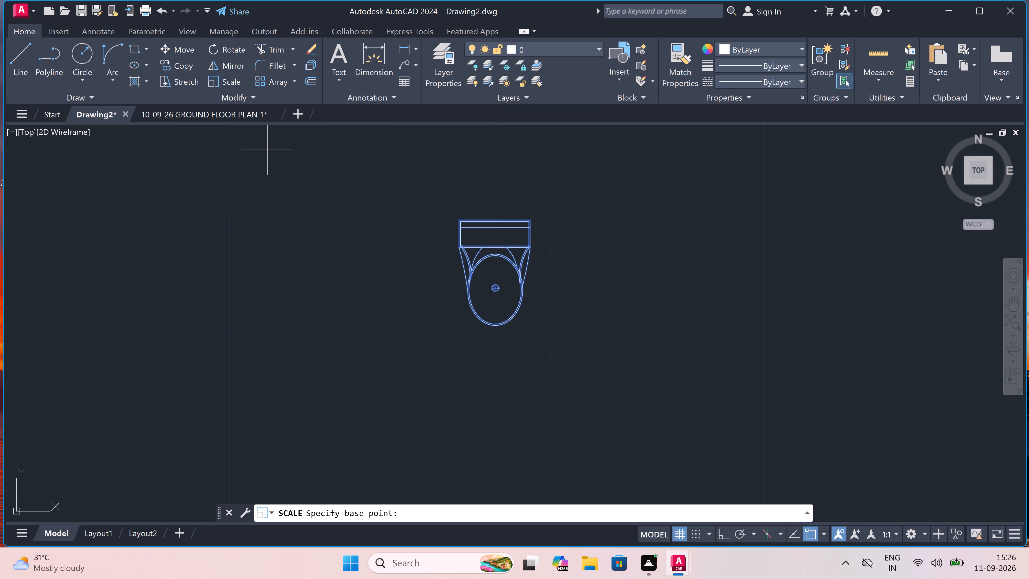
pyautogui.doubleClick(487, 299)
pyautogui.moveTo(498, 270); pyautogui.dragTo(498, 269)
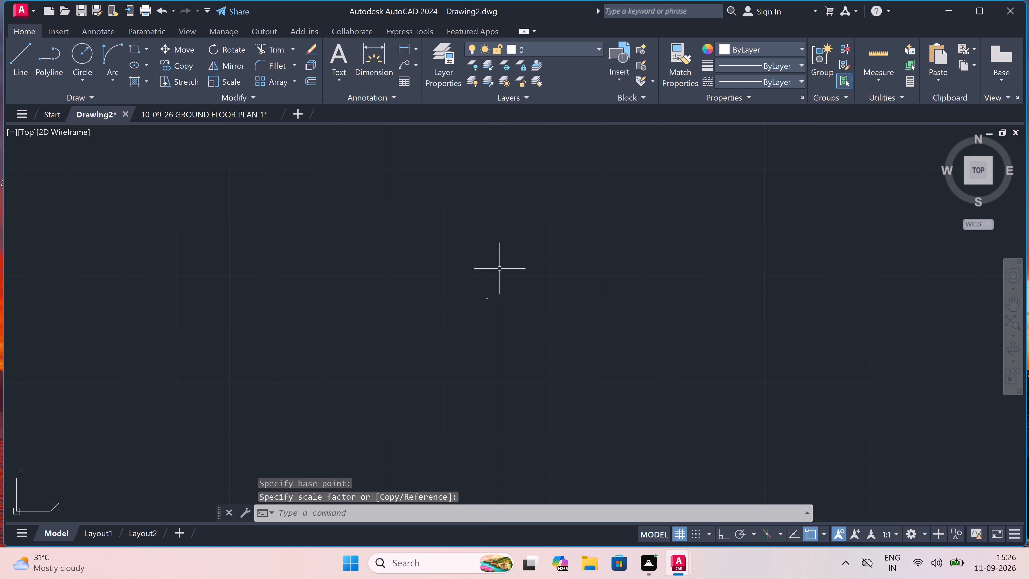
# Scale the tiny WC beside the bed up freehand to about one-third of the bed's width, using a base point on the WC.
pyautogui.moveTo(498, 269); pyautogui.dragTo(494, 282)
pyautogui.click(442, 332)
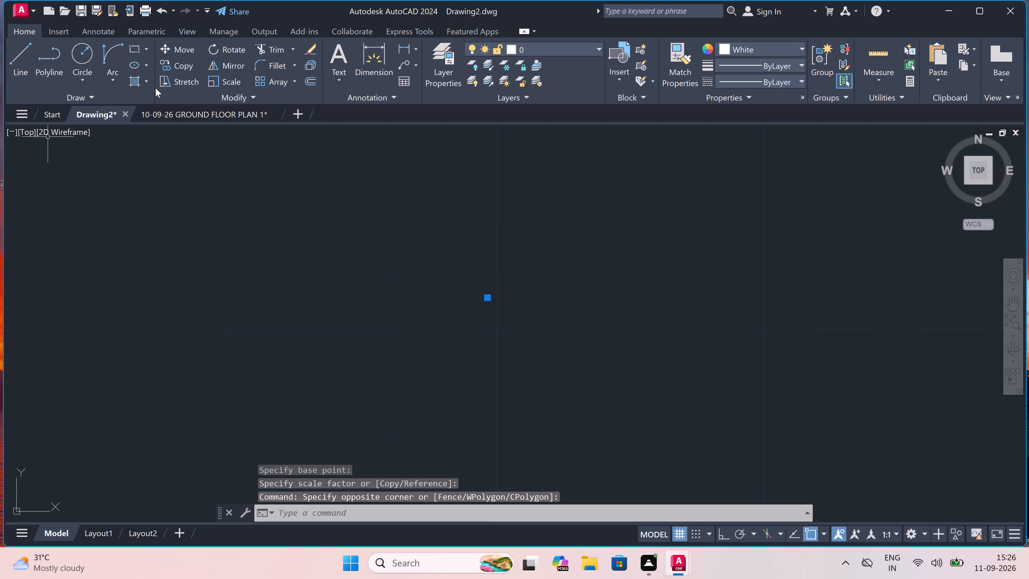
pyautogui.click(211, 80)
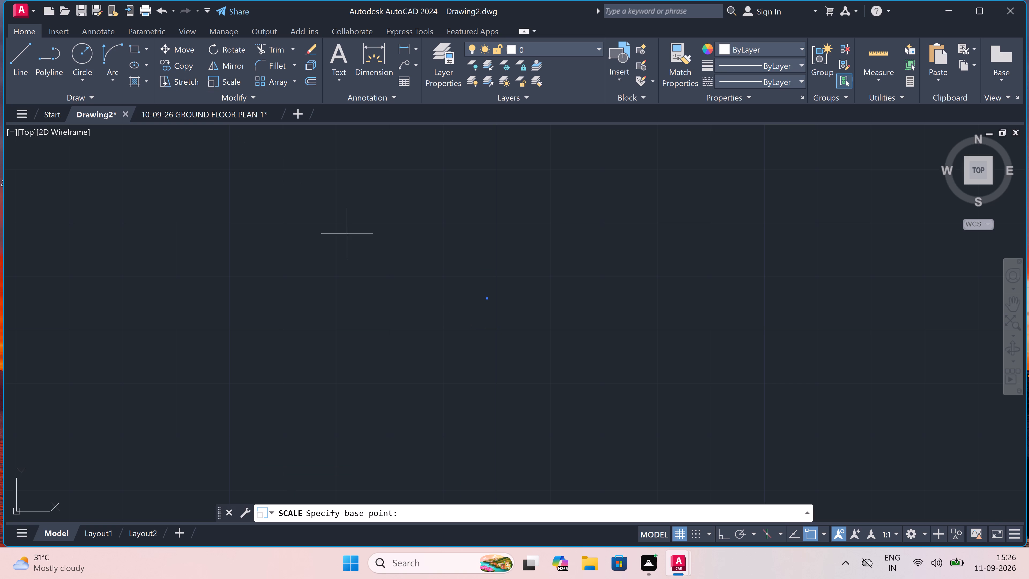
pyautogui.scroll(3, 490, 307)
pyautogui.scroll(3, 471, 257)
pyautogui.scroll(2, 486, 314)
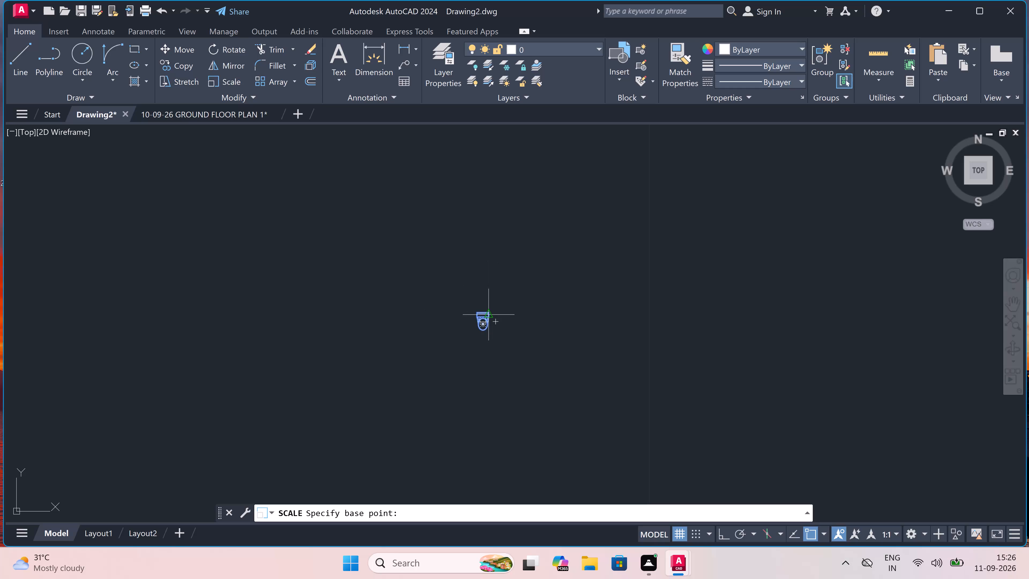
pyautogui.click(480, 319)
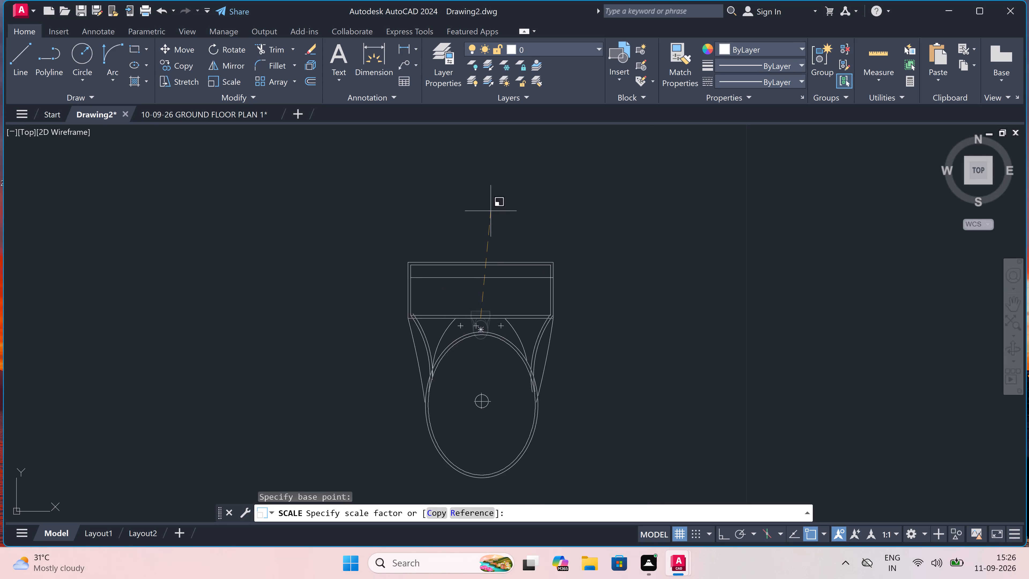
pyautogui.scroll(-4, 521, 180)
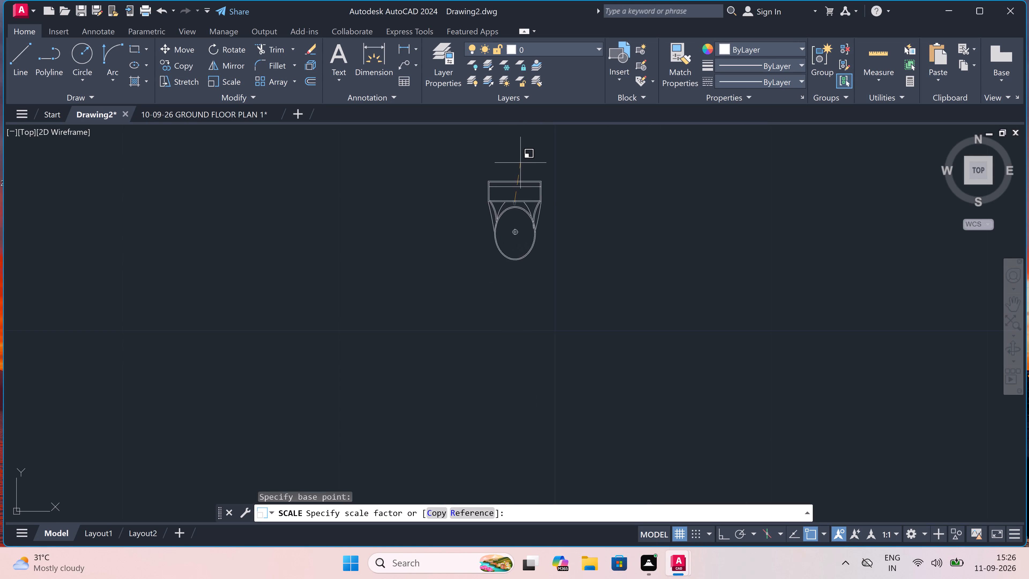
pyautogui.click(523, 124)
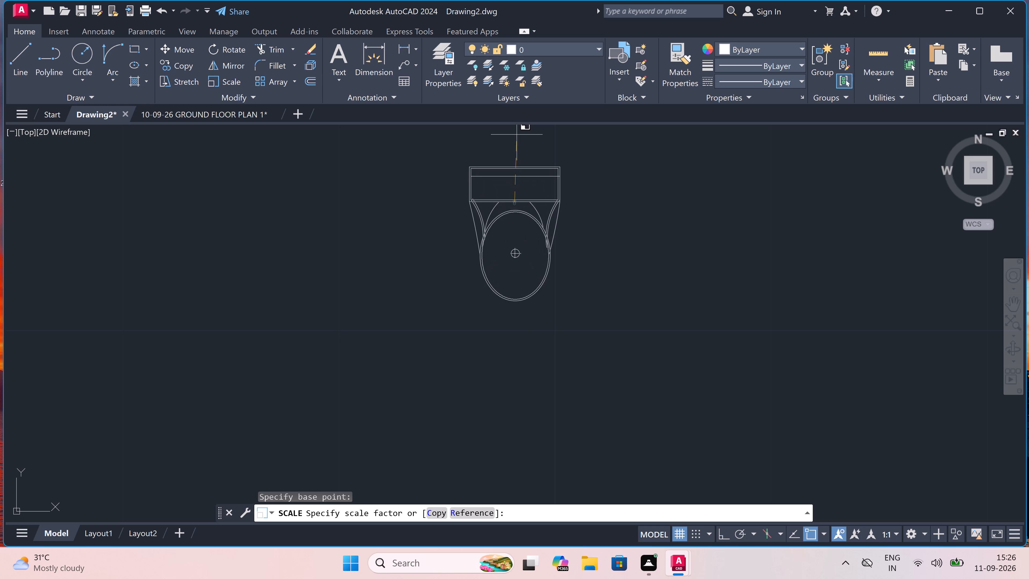
pyautogui.scroll(-3, 470, 381)
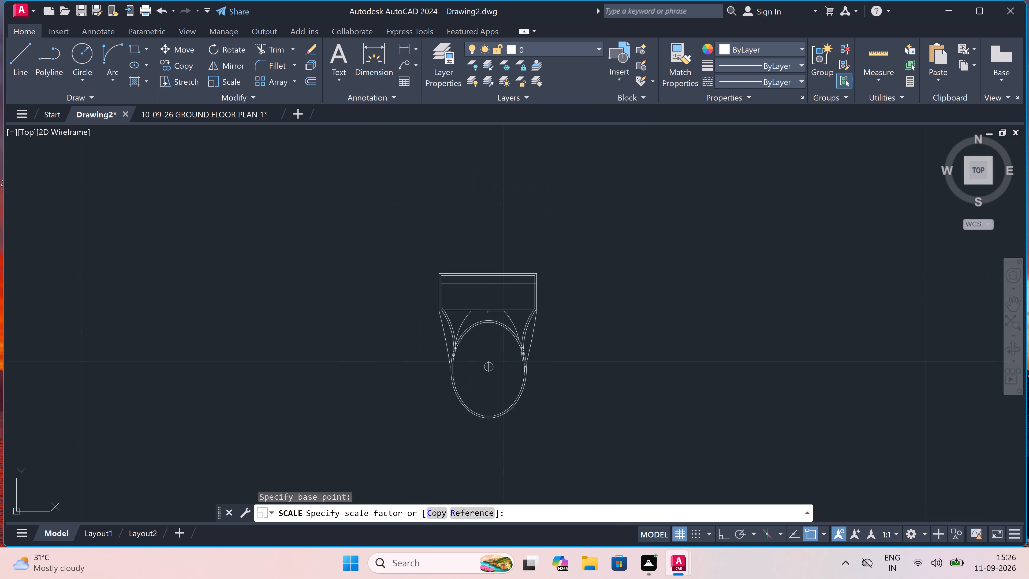
pyautogui.scroll(-2, 470, 381)
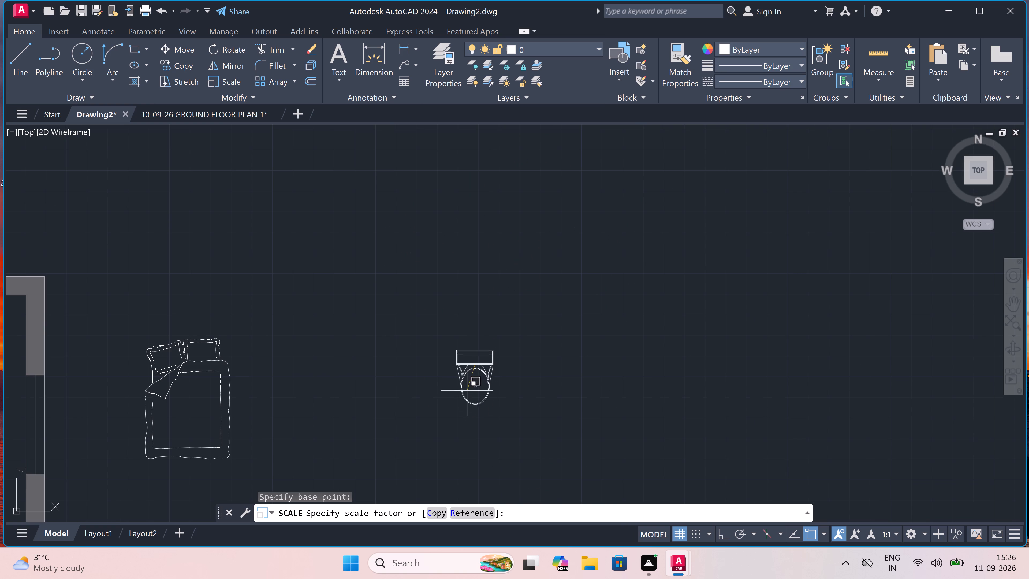
pyautogui.scroll(-3, 471, 374)
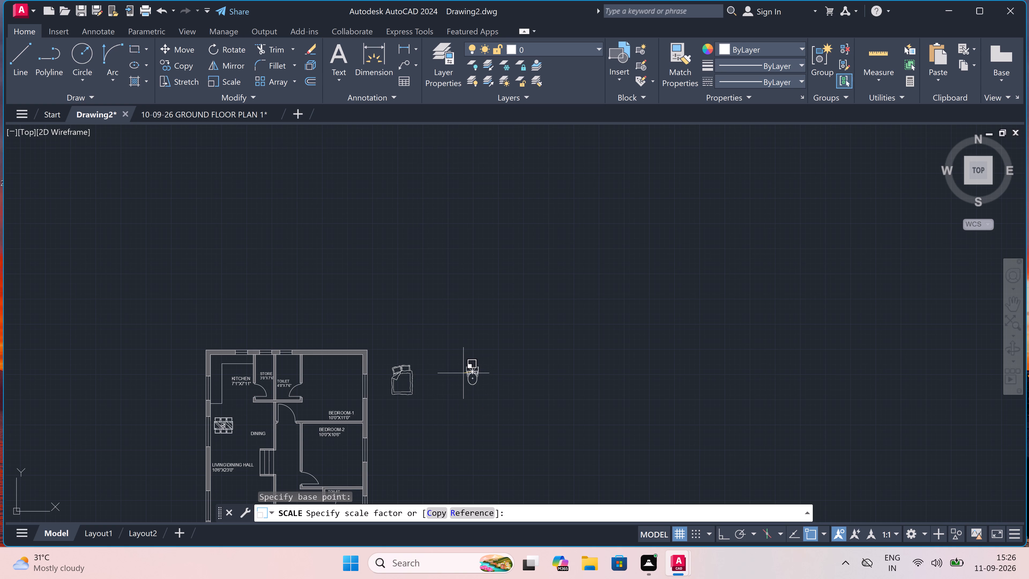
pyautogui.scroll(1, 463, 372)
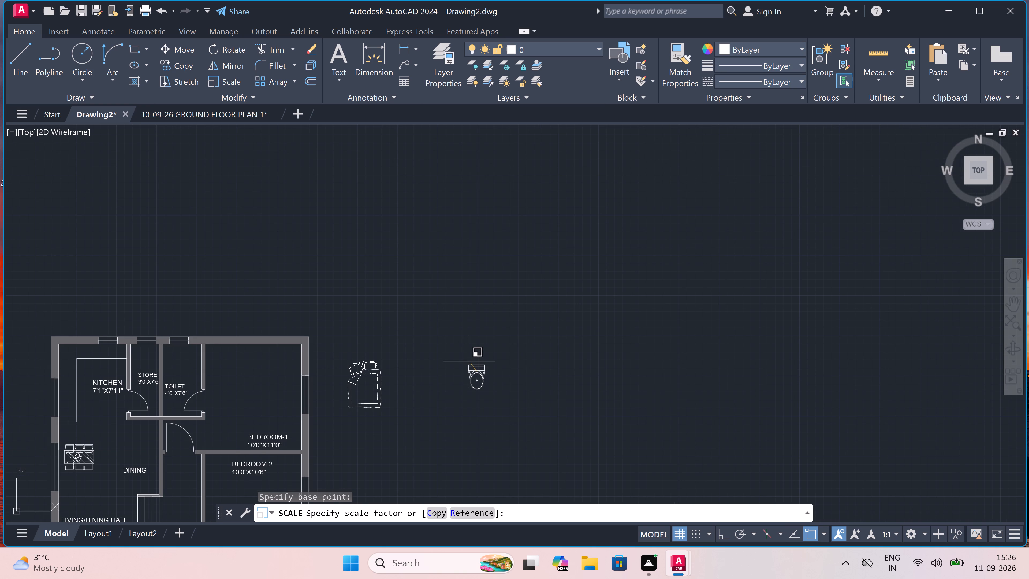
pyautogui.scroll(2, 469, 361)
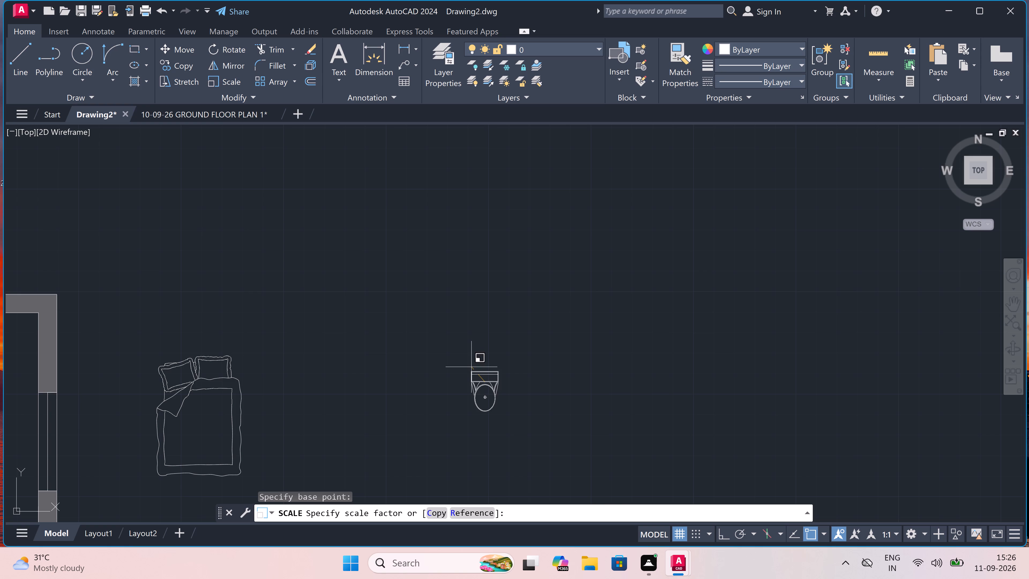
pyautogui.click(472, 368)
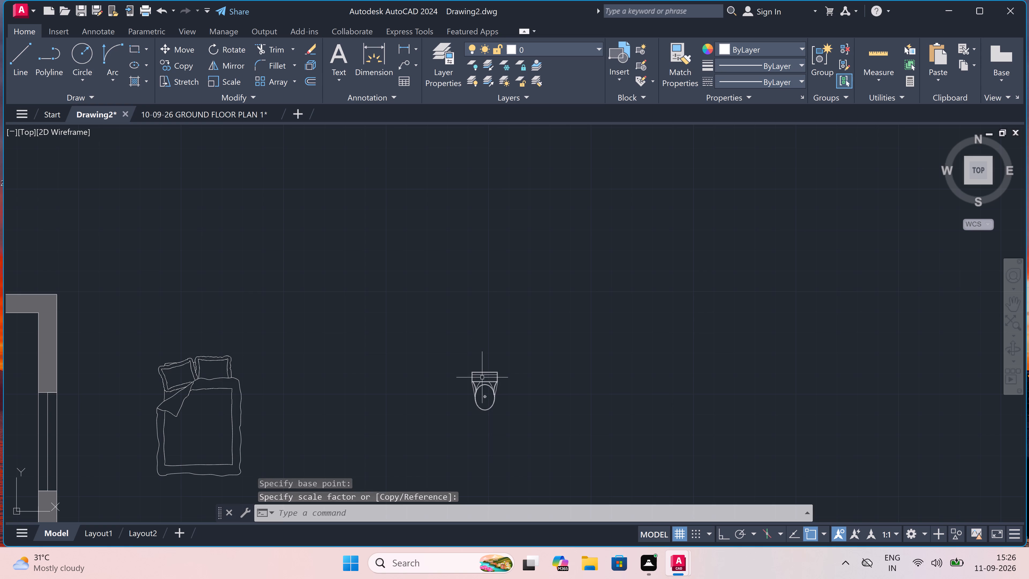
# Copy the WC from its tank's back-edge midpoint into the 4'0"X7'6" TOILET, between the window and the room label.
pyautogui.moveTo(535, 352); pyautogui.dragTo(520, 372)
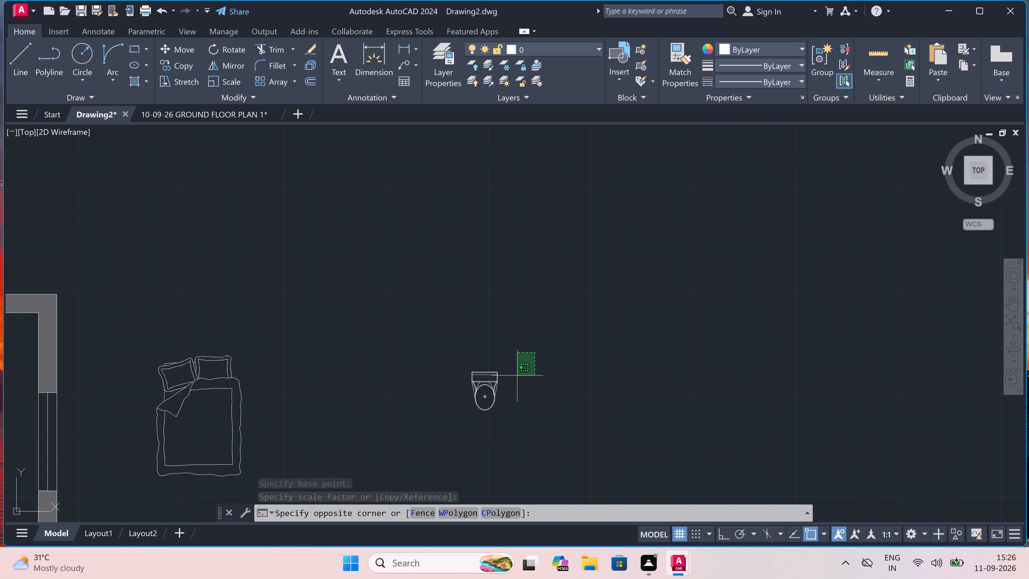
pyautogui.click(412, 434)
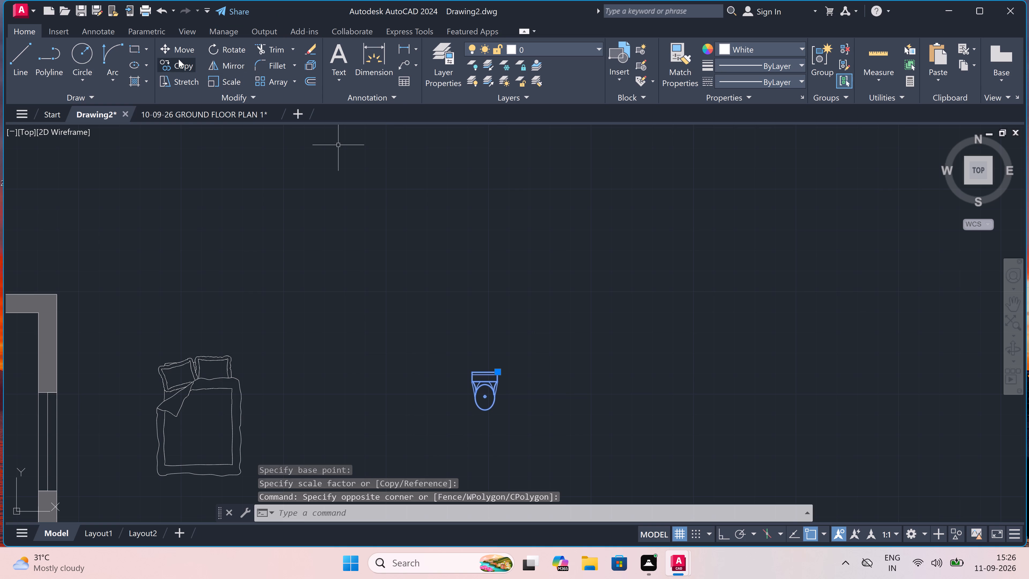
pyautogui.doubleClick(171, 61)
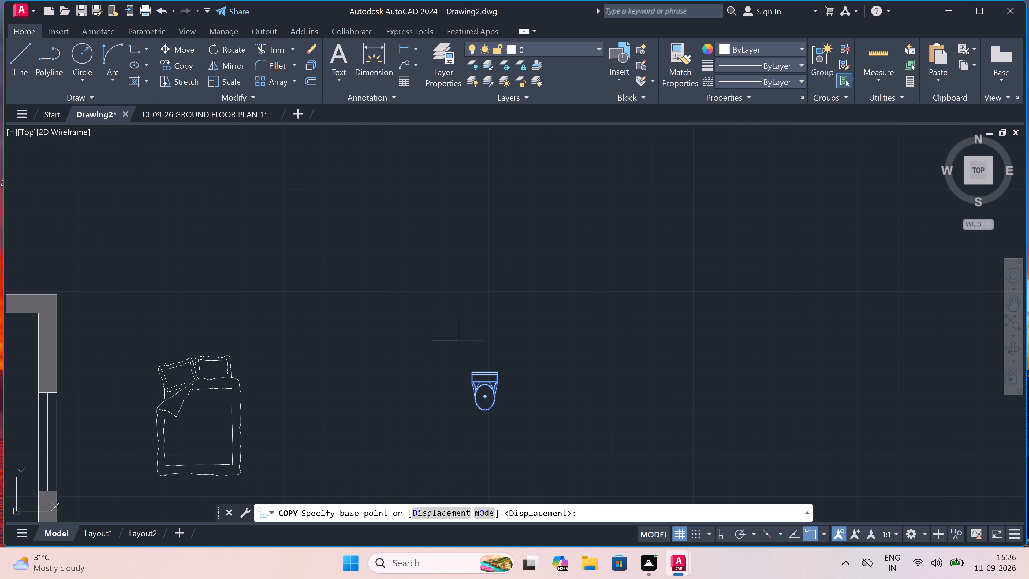
pyautogui.scroll(3, 478, 365)
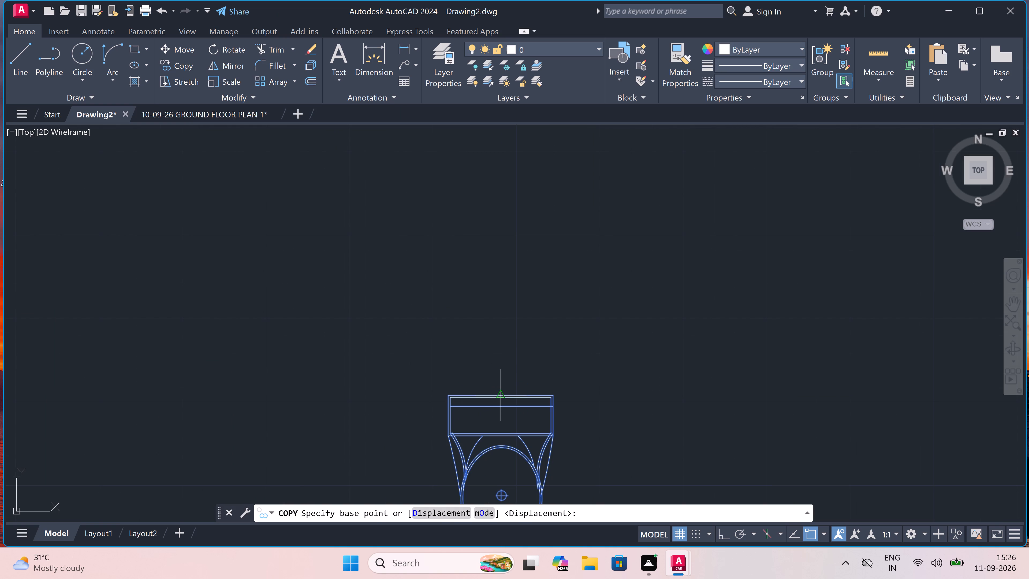
pyautogui.moveTo(499, 395); pyautogui.dragTo(490, 393)
pyautogui.scroll(-8, 367, 280)
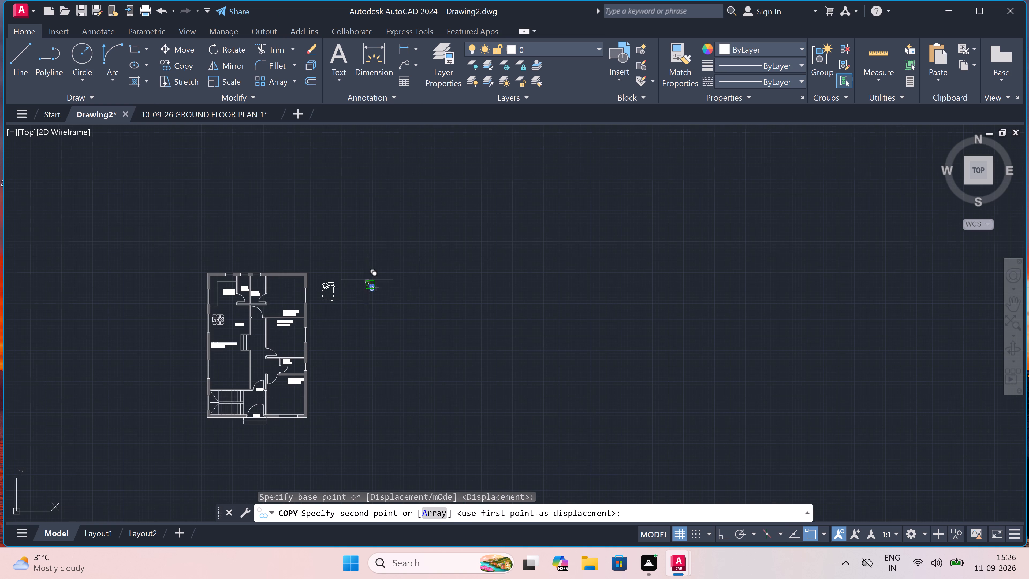
pyautogui.scroll(2, 234, 256)
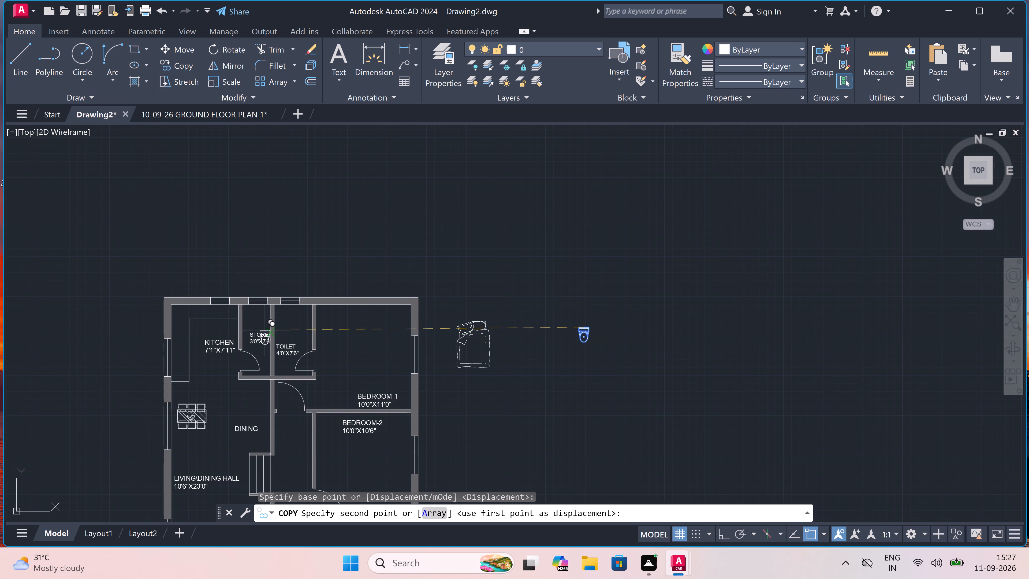
pyautogui.scroll(4, 289, 304)
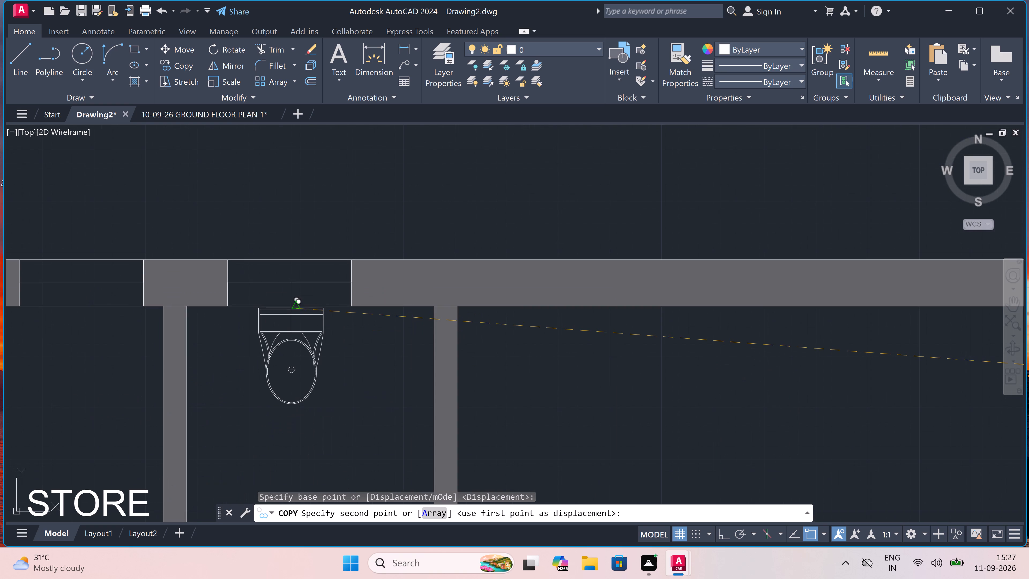
pyautogui.scroll(-2, 286, 332)
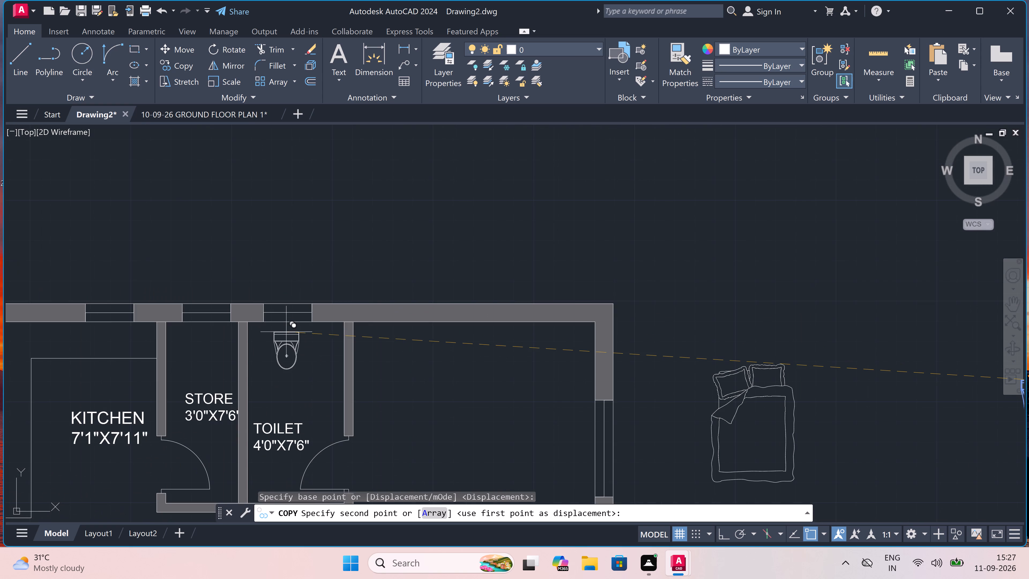
pyautogui.click(291, 348)
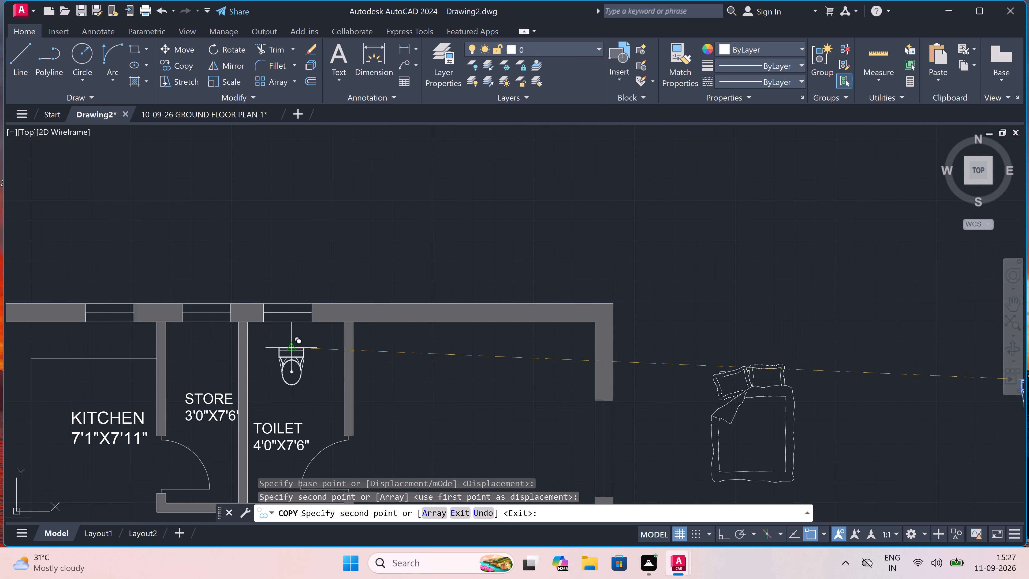
pyautogui.press('Escape')
# Scale the copied WC up freehand to about 1.2 times its size, using a base point inside its bowl.
pyautogui.scroll(2, 306, 341)
pyautogui.moveTo(306, 341); pyautogui.dragTo(306, 345)
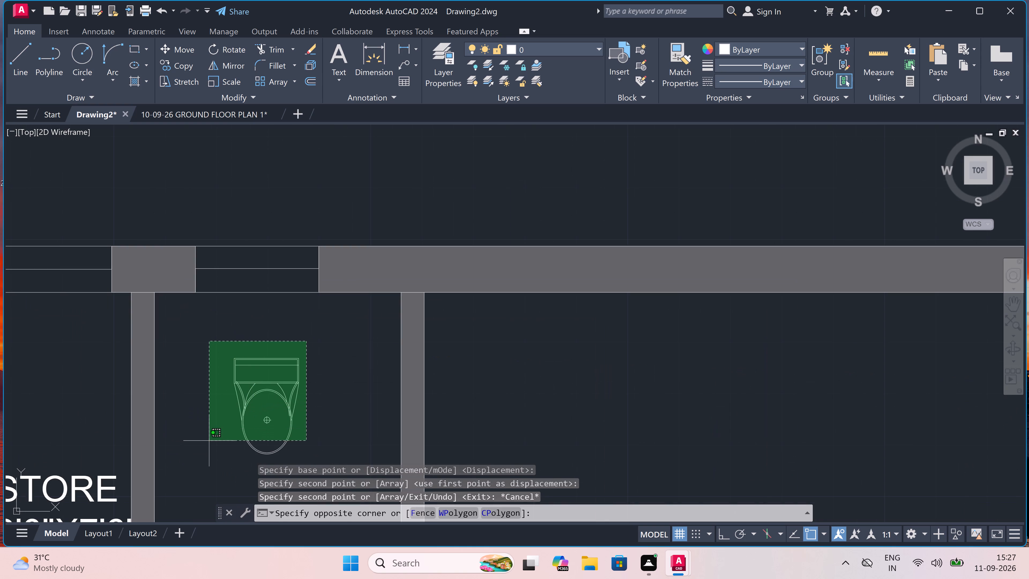
pyautogui.click(193, 452)
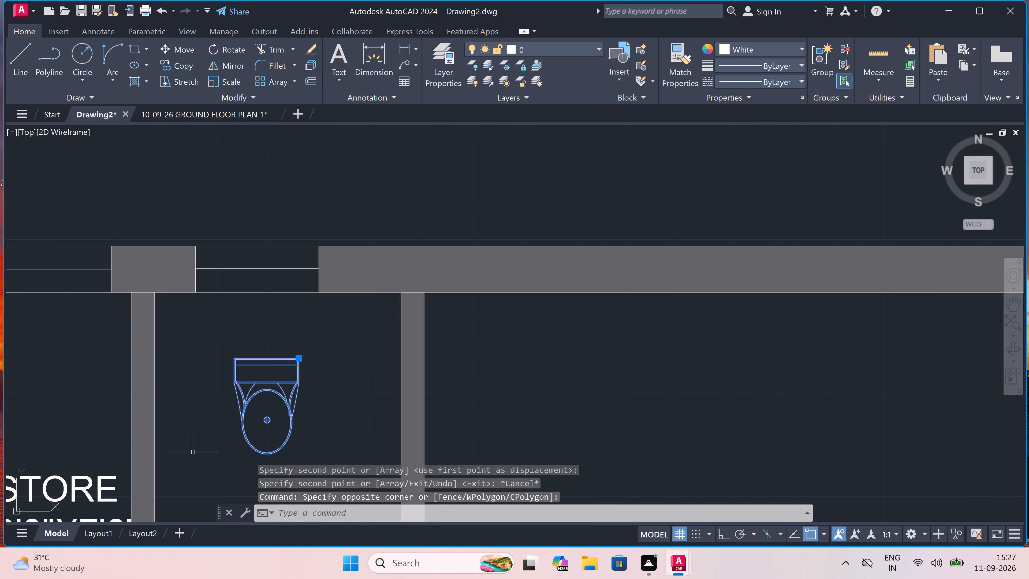
pyautogui.click(238, 81)
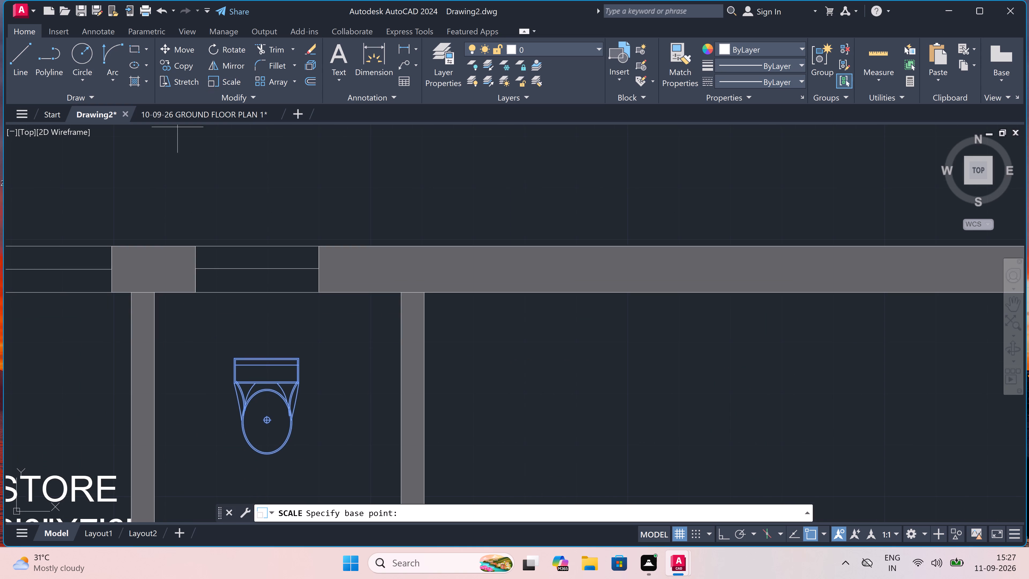
pyautogui.click(256, 411)
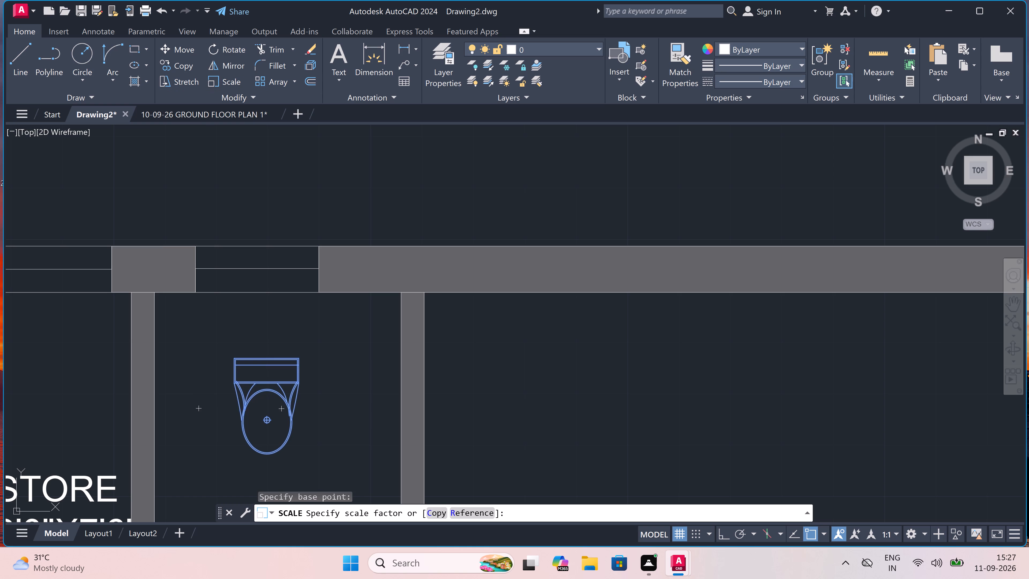
pyautogui.click(278, 352)
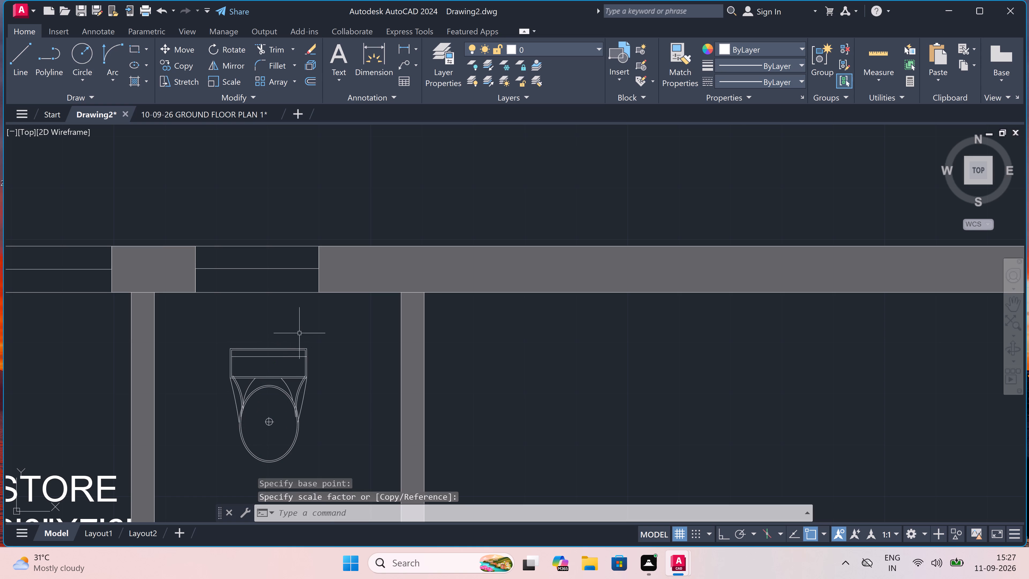
# Move the enlarged WC by its tank's back-edge midpoint up against the inner face of the outer wall, under the toilet window.
pyautogui.scroll(-1, 331, 333)
pyautogui.moveTo(331, 335); pyautogui.dragTo(328, 339)
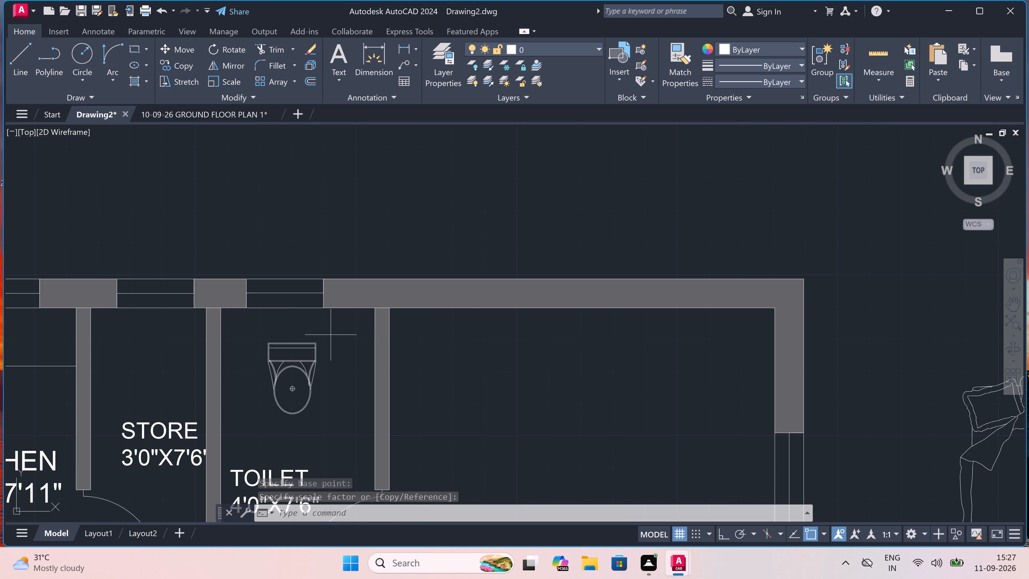
pyautogui.click(247, 425)
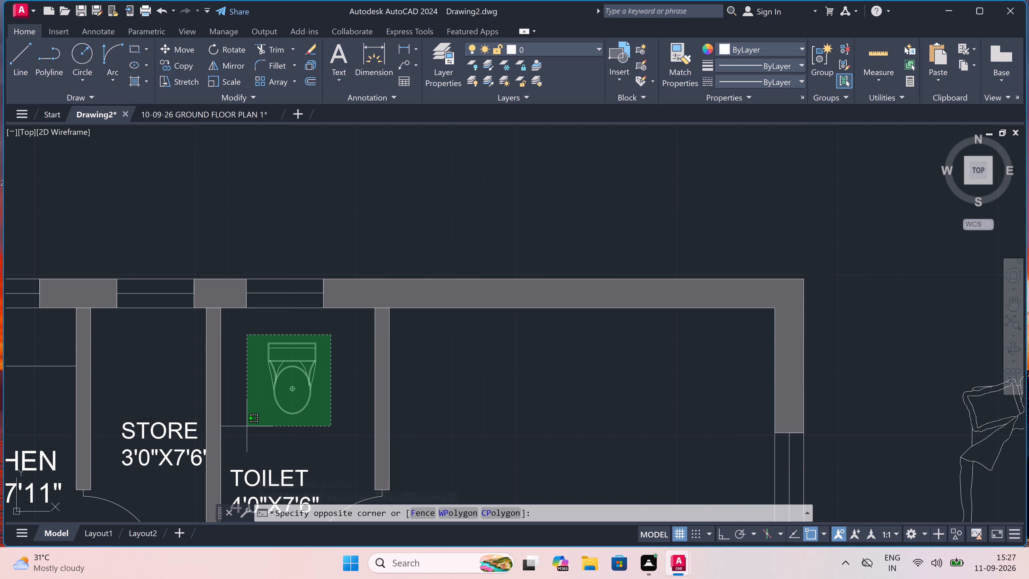
pyautogui.click(185, 47)
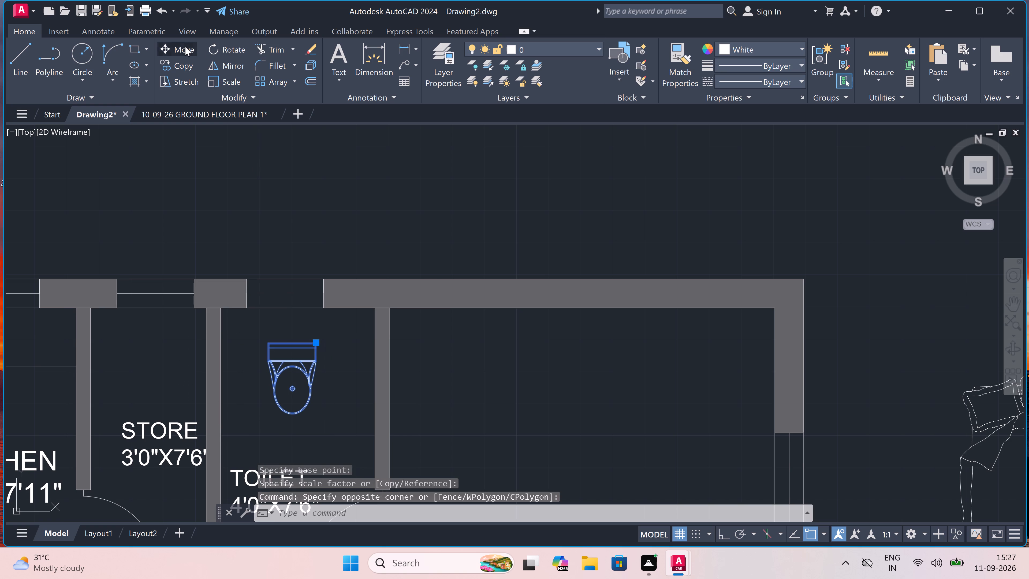
pyautogui.scroll(2, 285, 348)
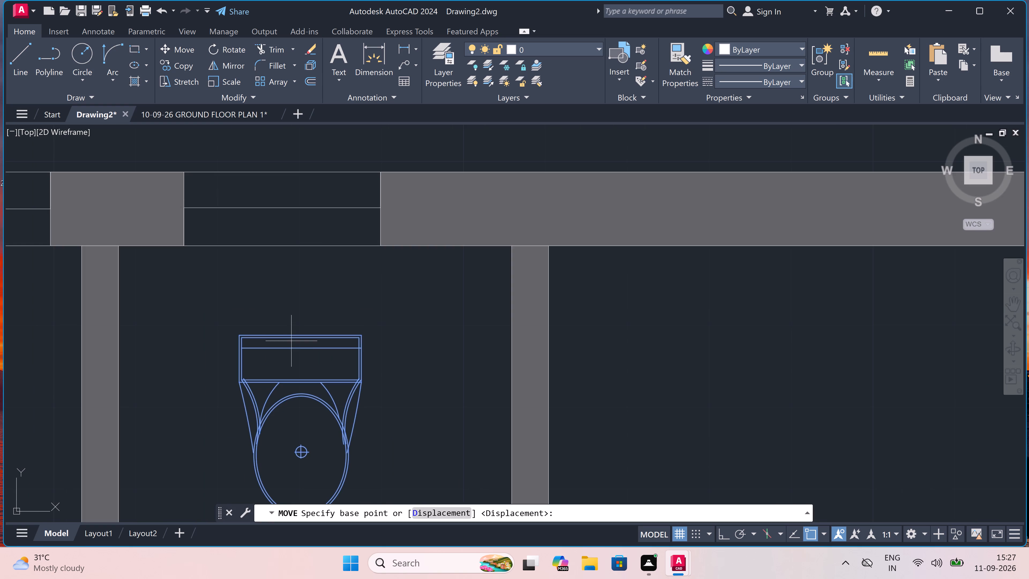
pyautogui.scroll(1, 298, 327)
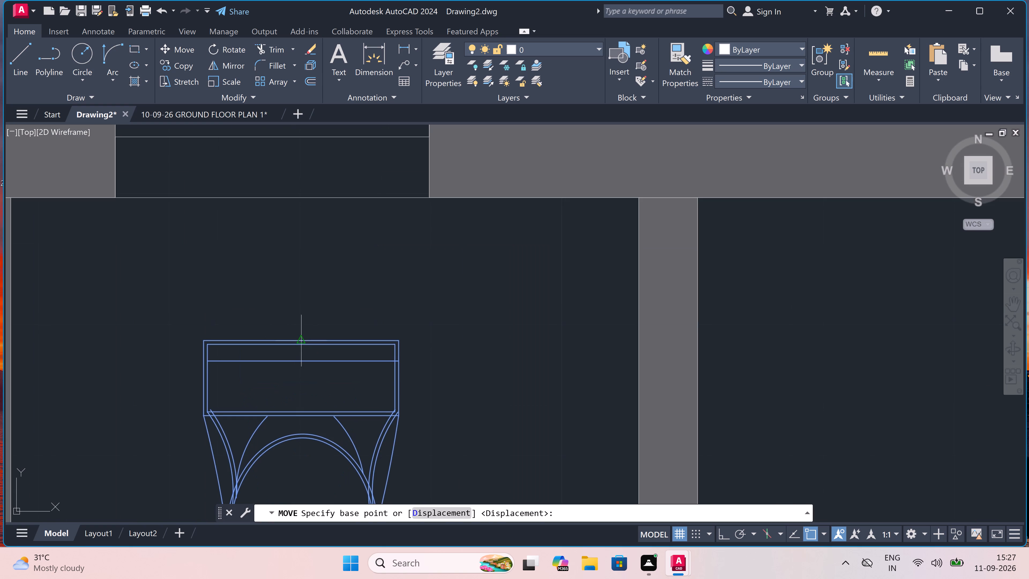
pyautogui.click(297, 339)
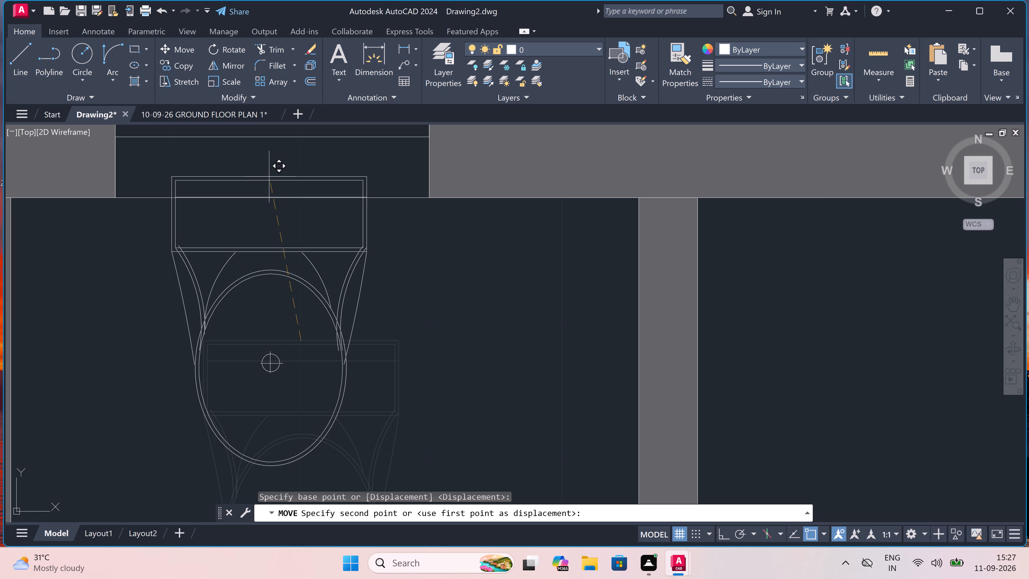
pyautogui.click(266, 197)
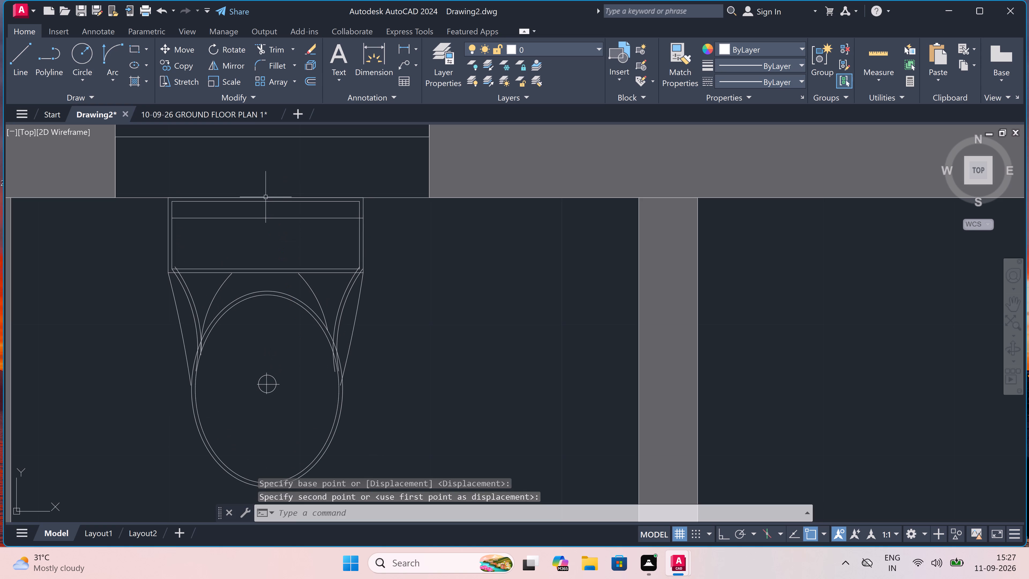
pyautogui.press('Escape')
pyautogui.scroll(-2, 260, 213)
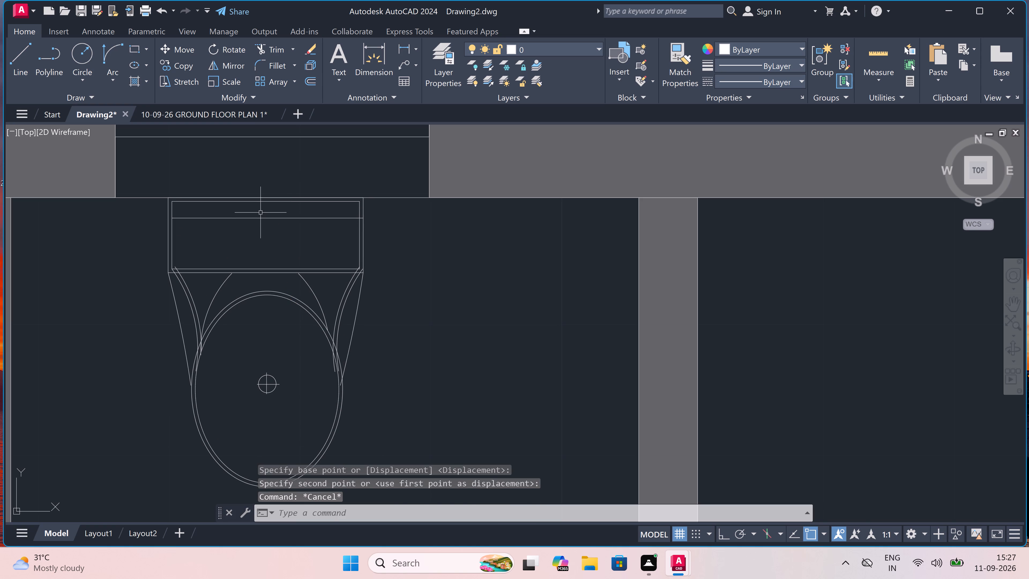
# Rotate the spare WC beside the bed 90° clockwise about a point in its bowl, so its tank faces east.
pyautogui.scroll(-2, 260, 213)
pyautogui.scroll(-3, 292, 226)
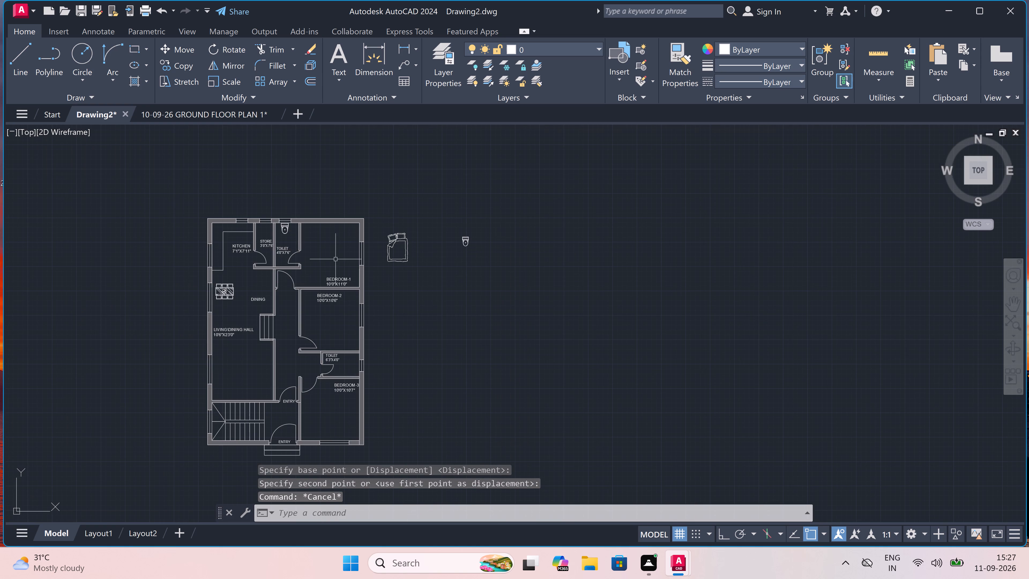
pyautogui.scroll(3, 494, 247)
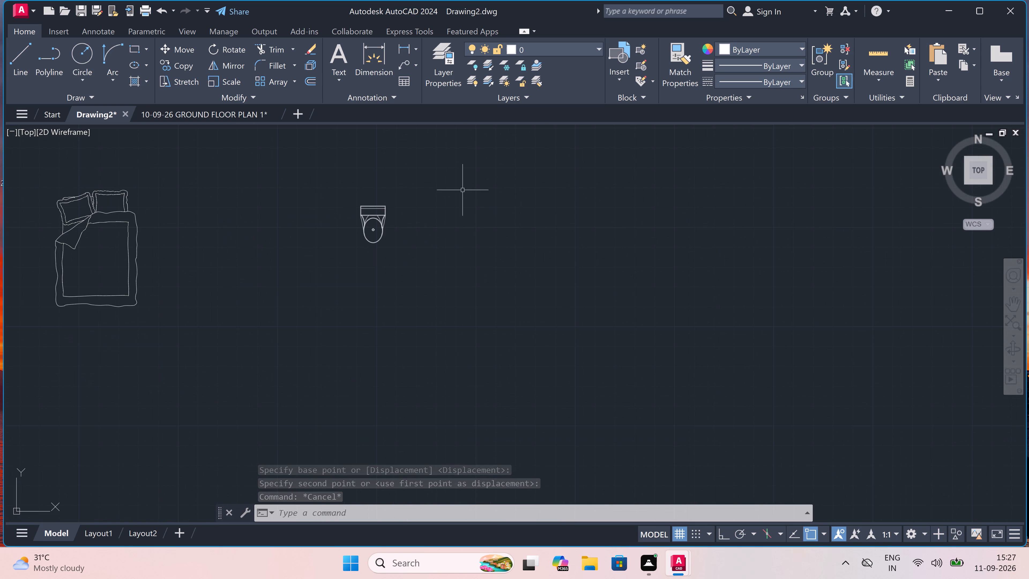
pyautogui.click(447, 174)
pyautogui.click(286, 269)
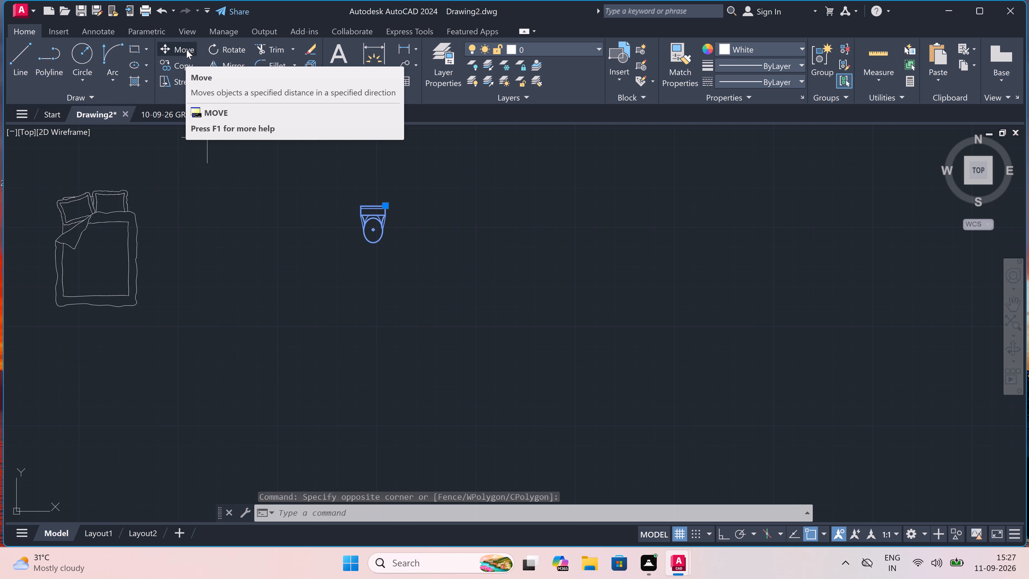
pyautogui.doubleClick(237, 48)
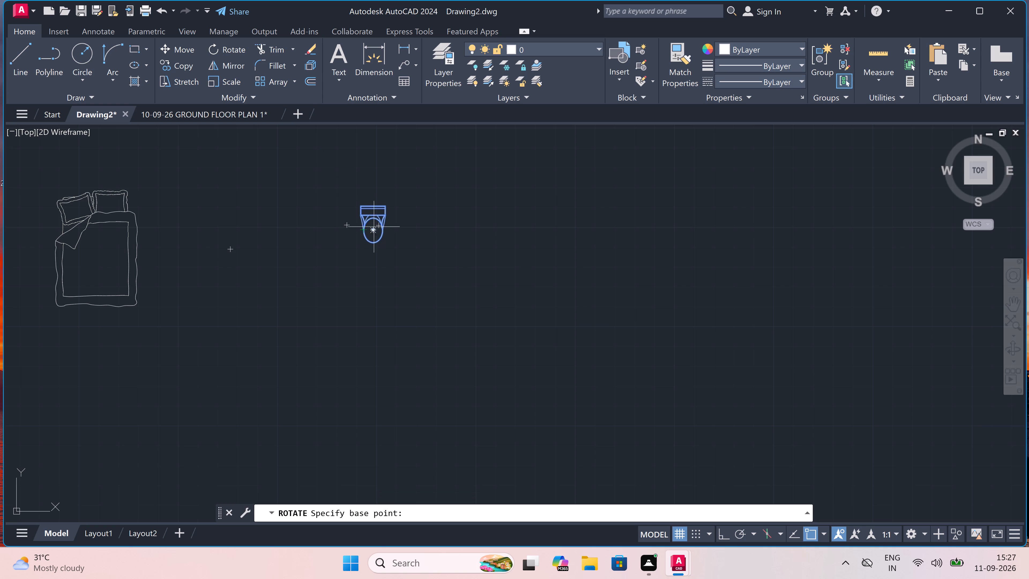
pyautogui.moveTo(378, 228); pyautogui.dragTo(372, 228)
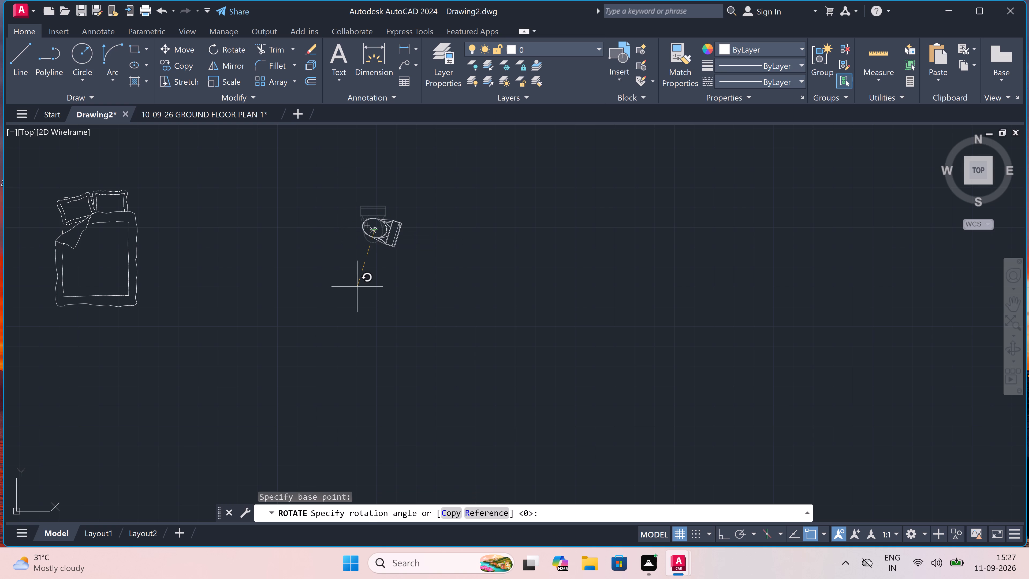
pyautogui.press('F8')
pyautogui.click(359, 274)
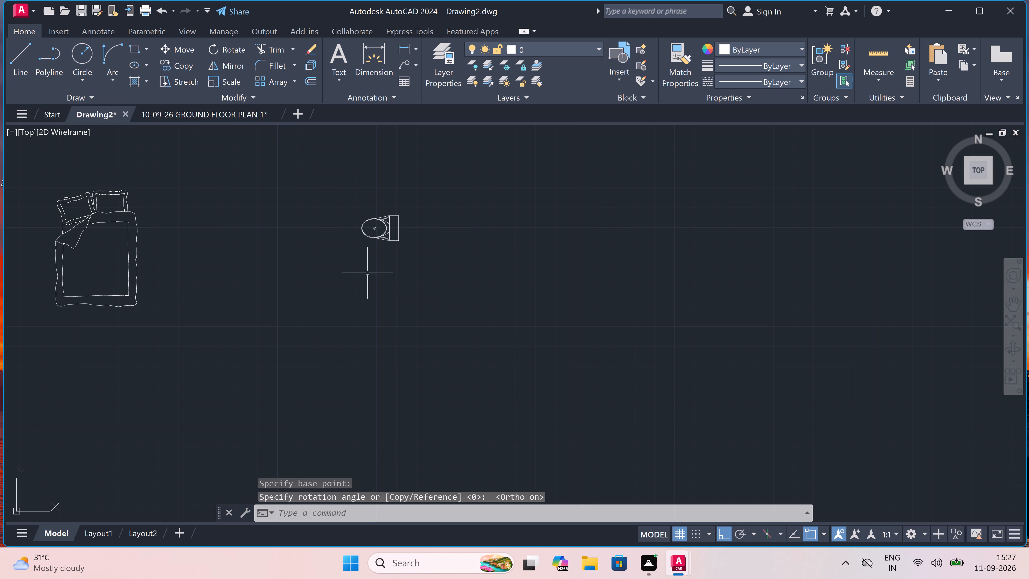
# Move the rotated WC from its bowl centre into the 6'3"X4'0" TOILET, between the door swing and the outer-wall window.
pyautogui.moveTo(425, 198); pyautogui.dragTo(355, 236)
pyautogui.click(323, 262)
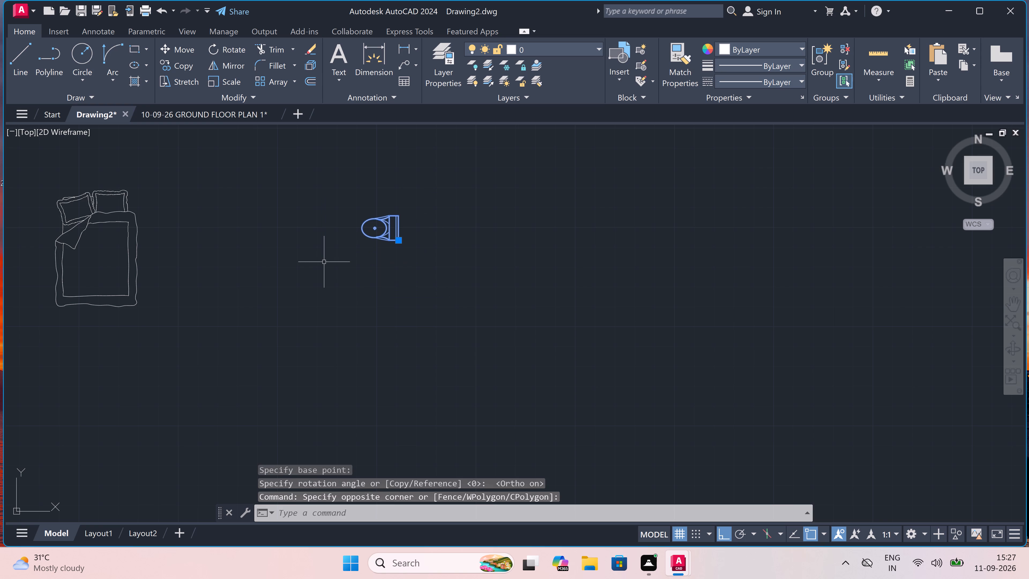
pyautogui.click(188, 43)
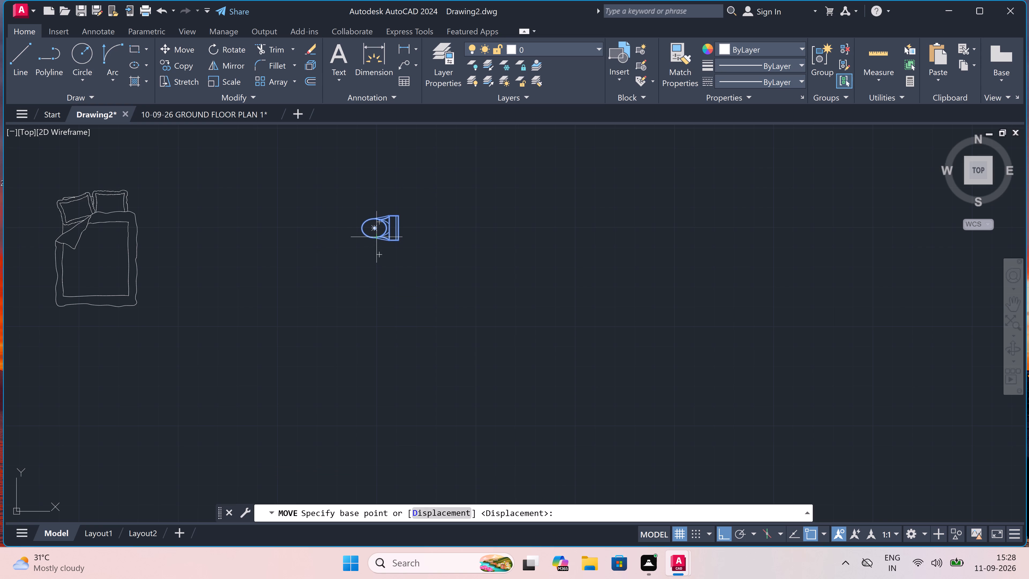
pyautogui.moveTo(376, 231); pyautogui.dragTo(249, 326)
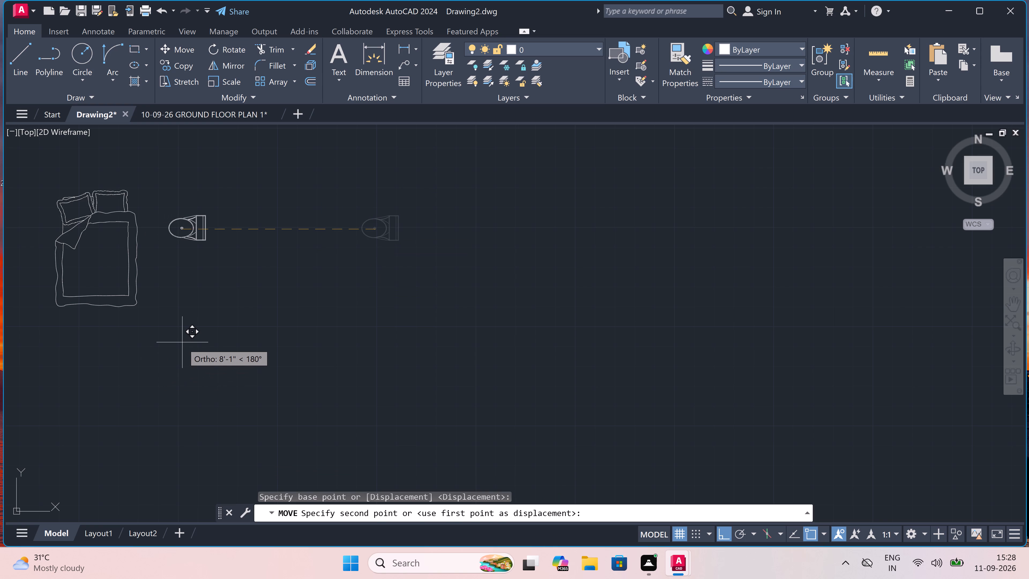
pyautogui.press('F8')
pyautogui.scroll(-4, 212, 305)
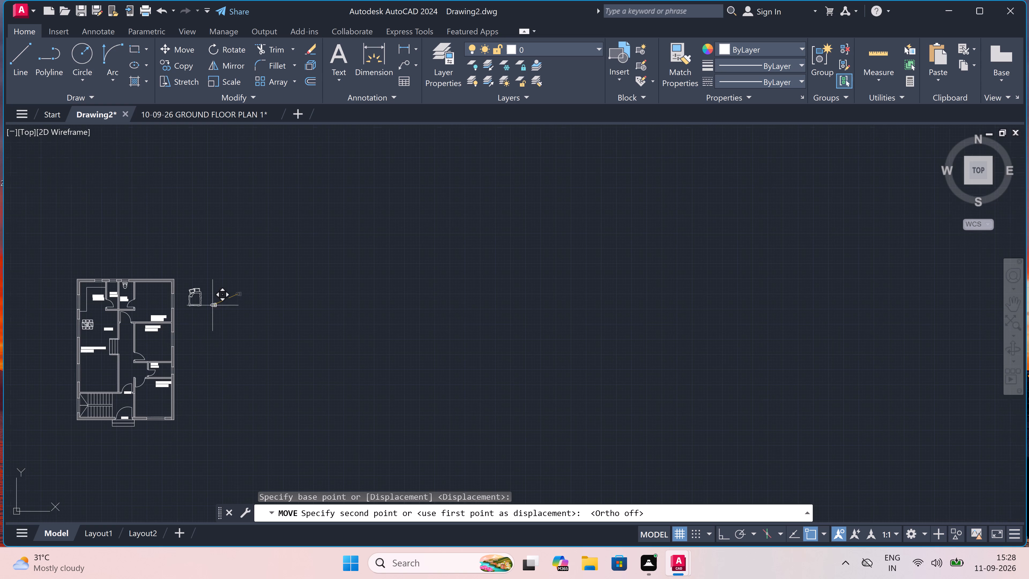
pyautogui.scroll(3, 143, 359)
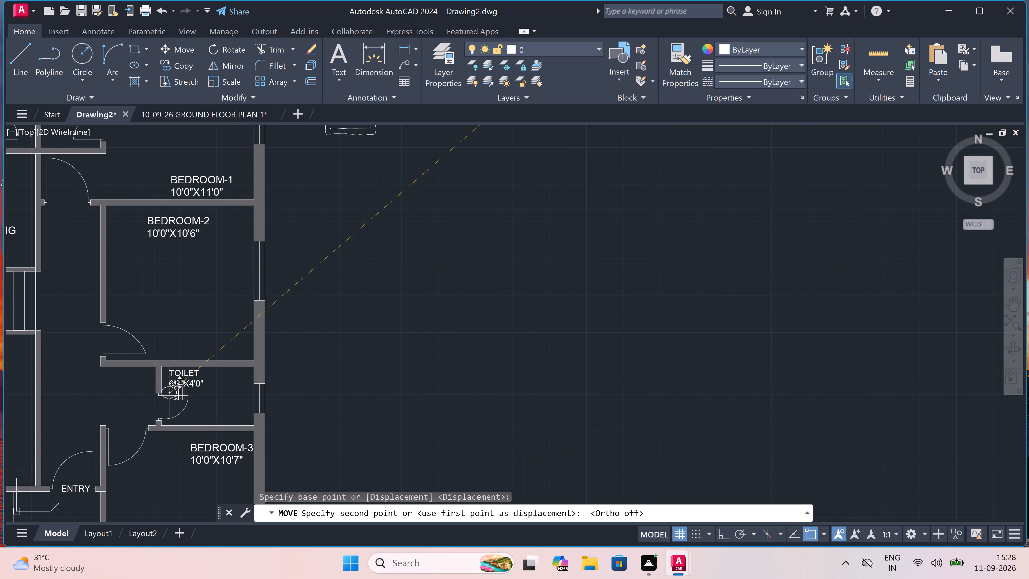
pyautogui.scroll(2, 204, 407)
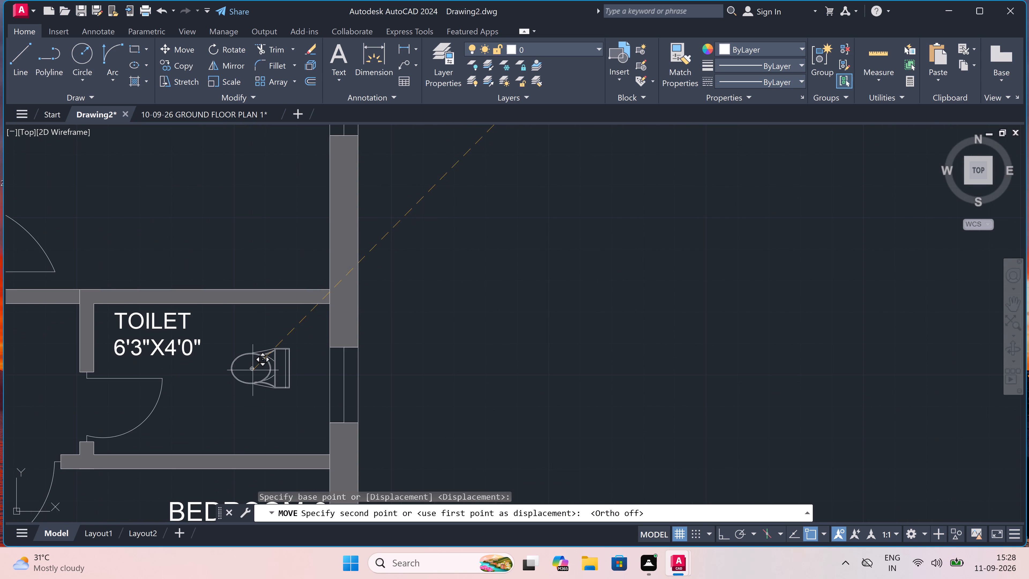
pyautogui.click(251, 380)
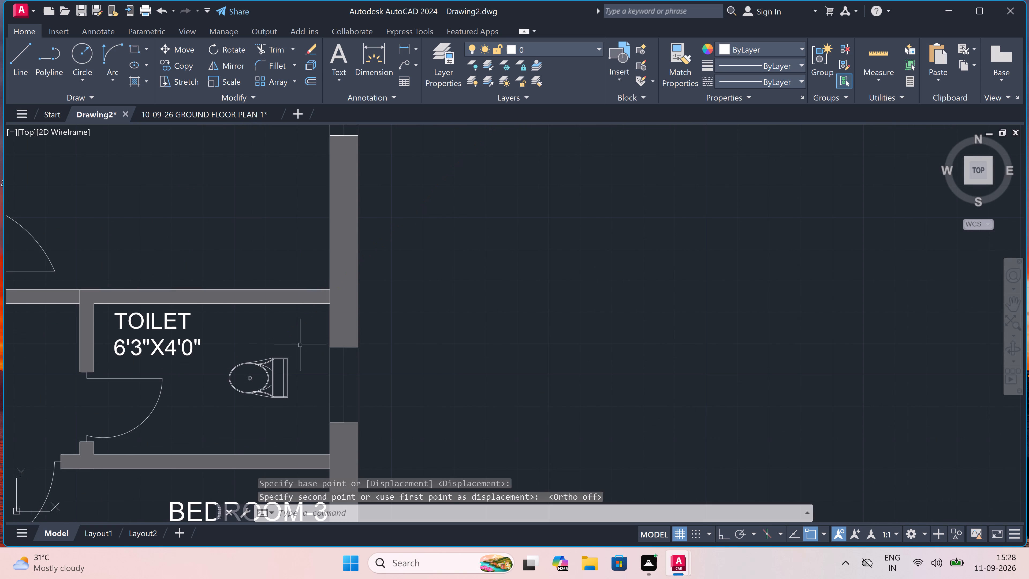
# Scale the WC in the 6'3"X4'0" TOILET up freehand to about 1.5 times its size, using its bowl centre as base point.
pyautogui.moveTo(304, 344); pyautogui.dragTo(282, 362)
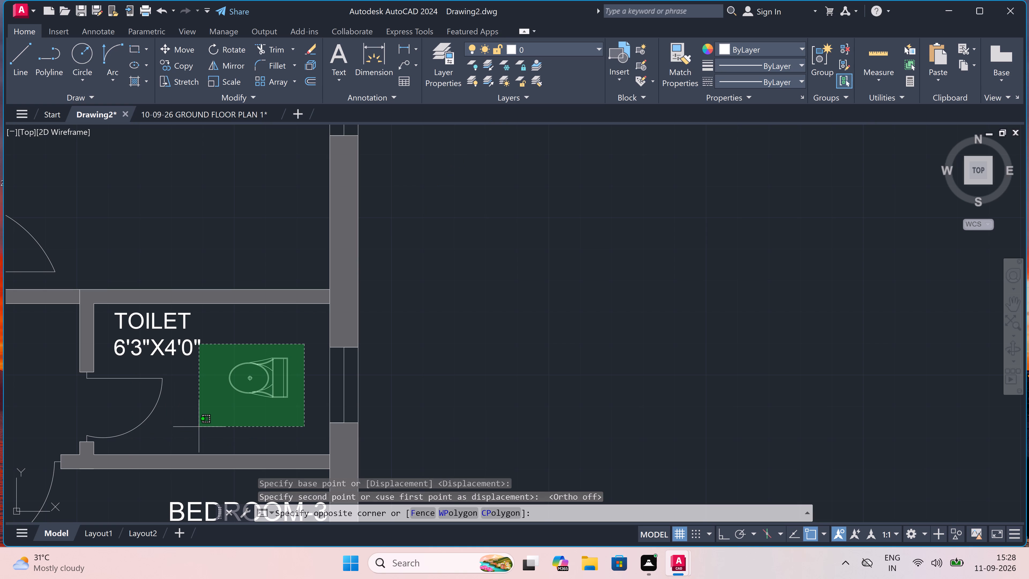
pyautogui.click(208, 418)
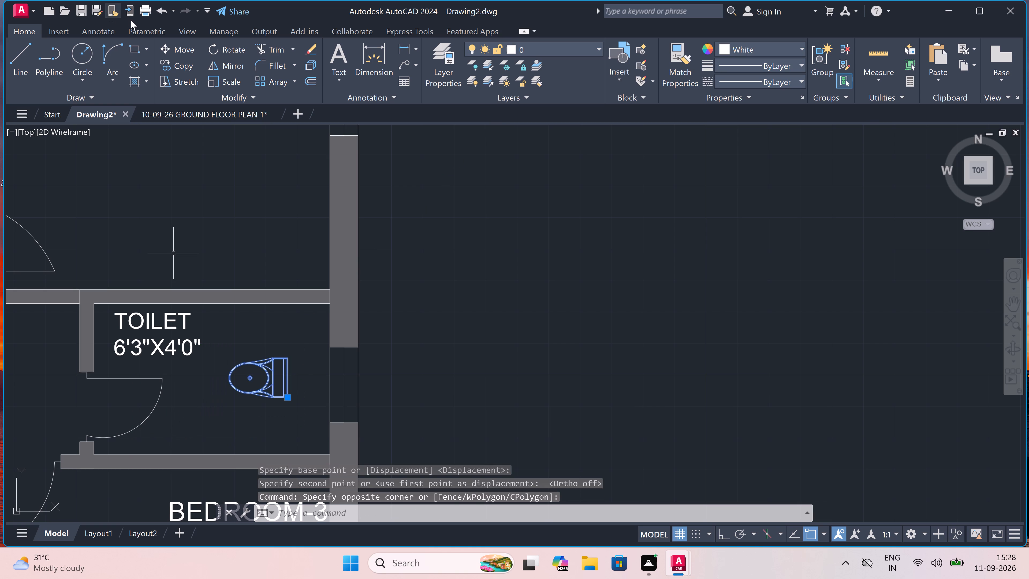
pyautogui.click(218, 79)
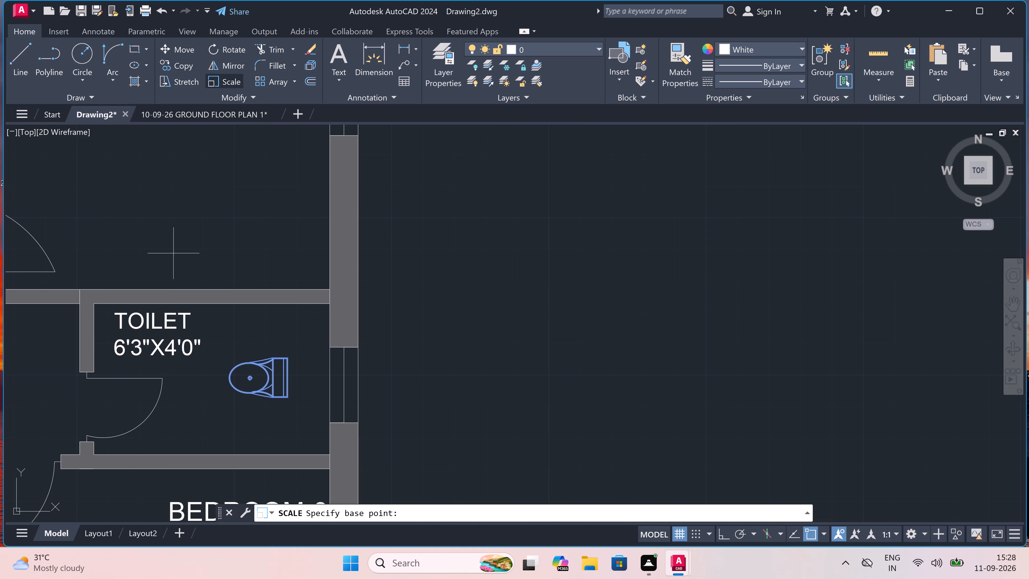
pyautogui.click(255, 378)
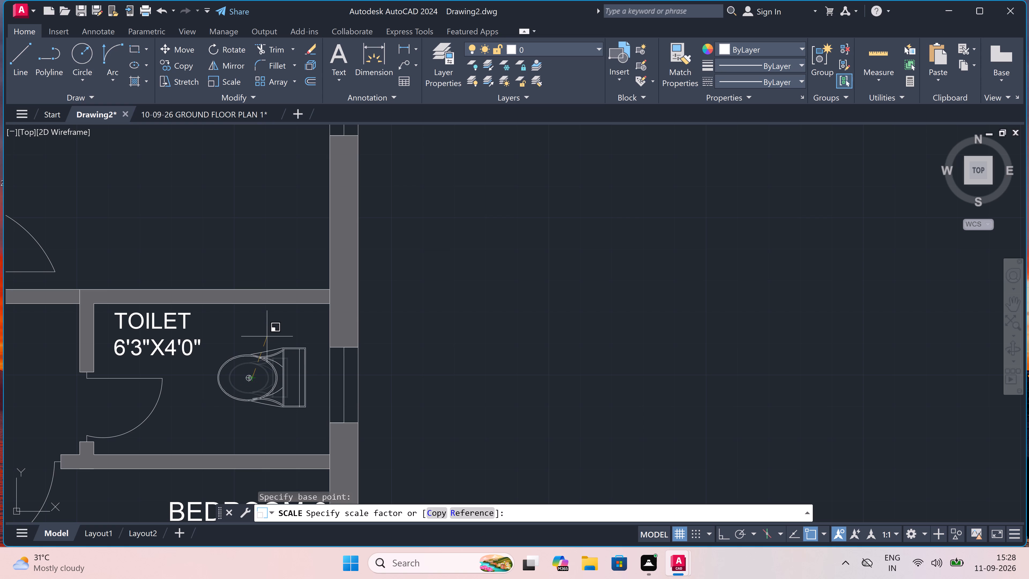
pyautogui.click(267, 336)
# Move the enlarged WC by its tank's back-edge midpoint against the inner face of the outer wall, at the toilet window.
pyautogui.moveTo(311, 342); pyautogui.dragTo(308, 344)
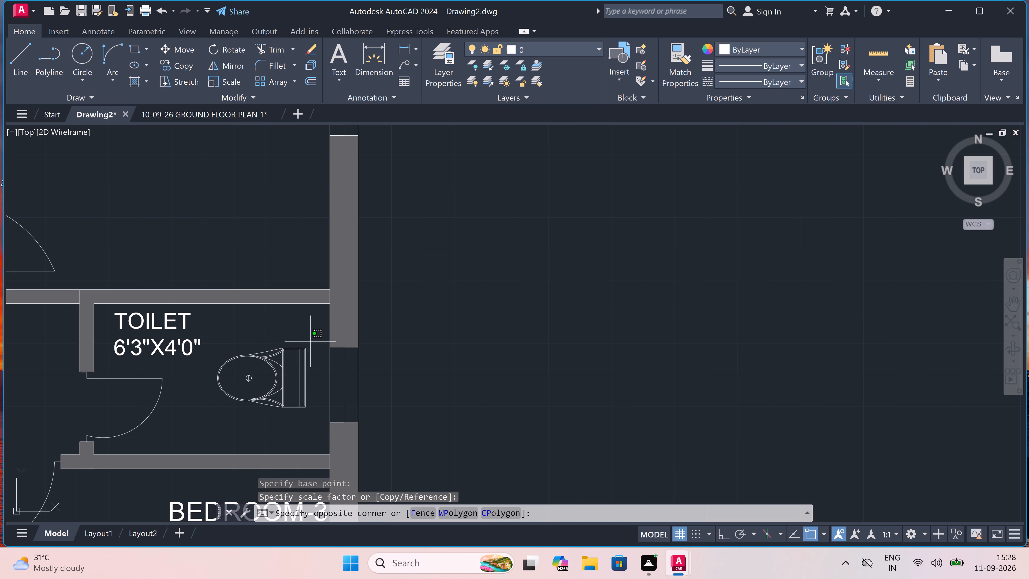
pyautogui.click(213, 422)
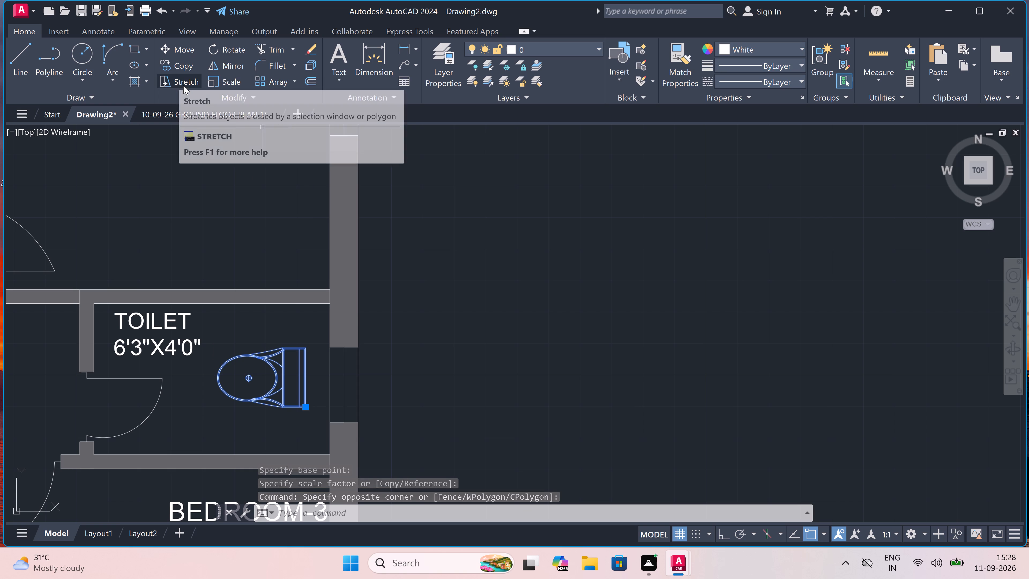
pyautogui.doubleClick(187, 47)
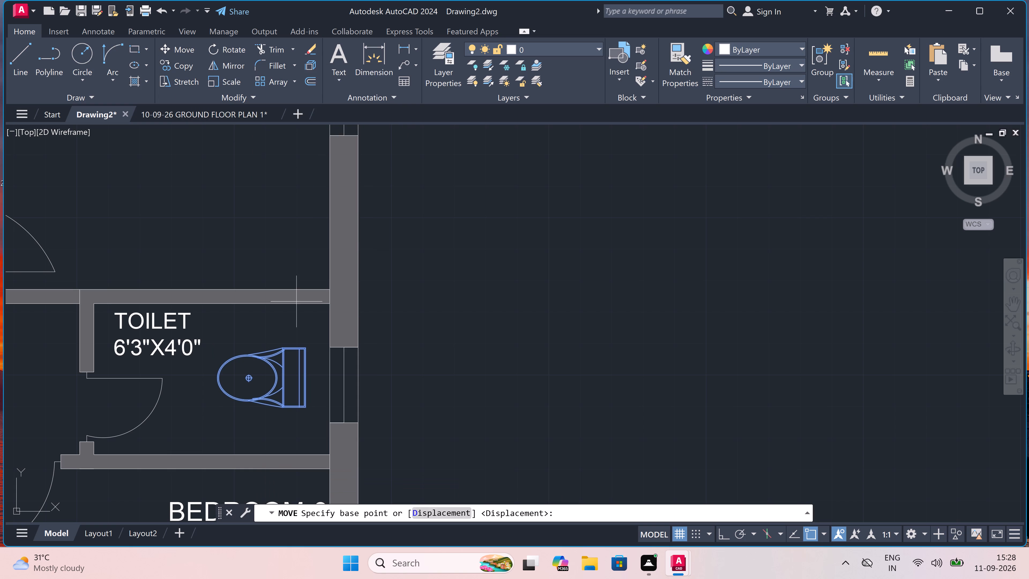
pyautogui.scroll(2, 303, 381)
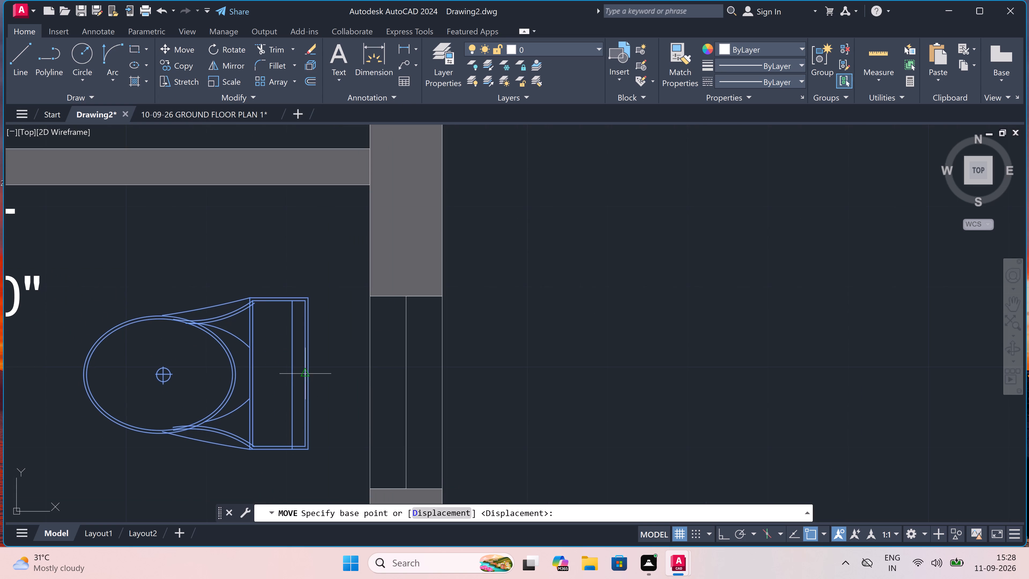
pyautogui.click(309, 374)
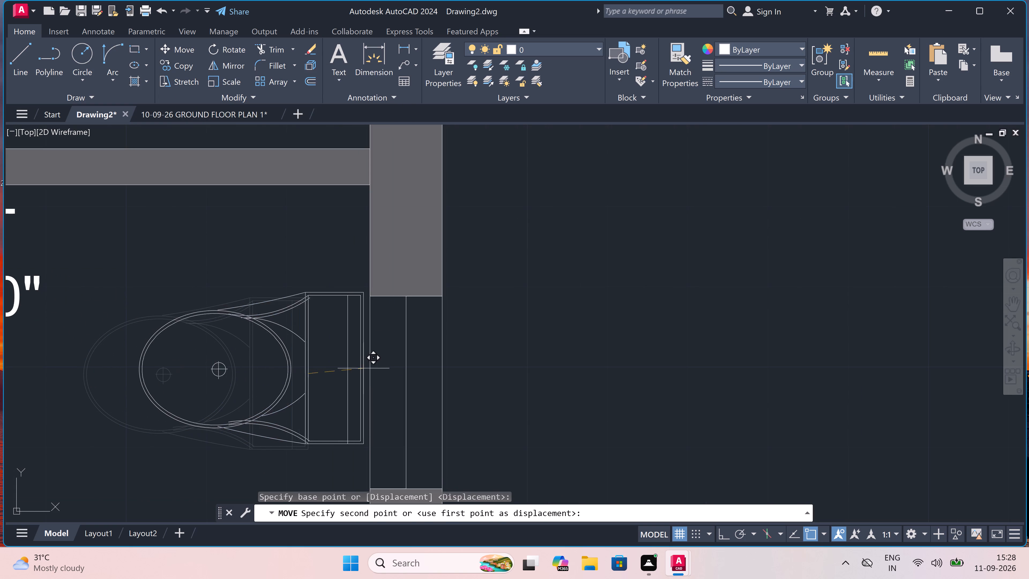
pyautogui.click(369, 377)
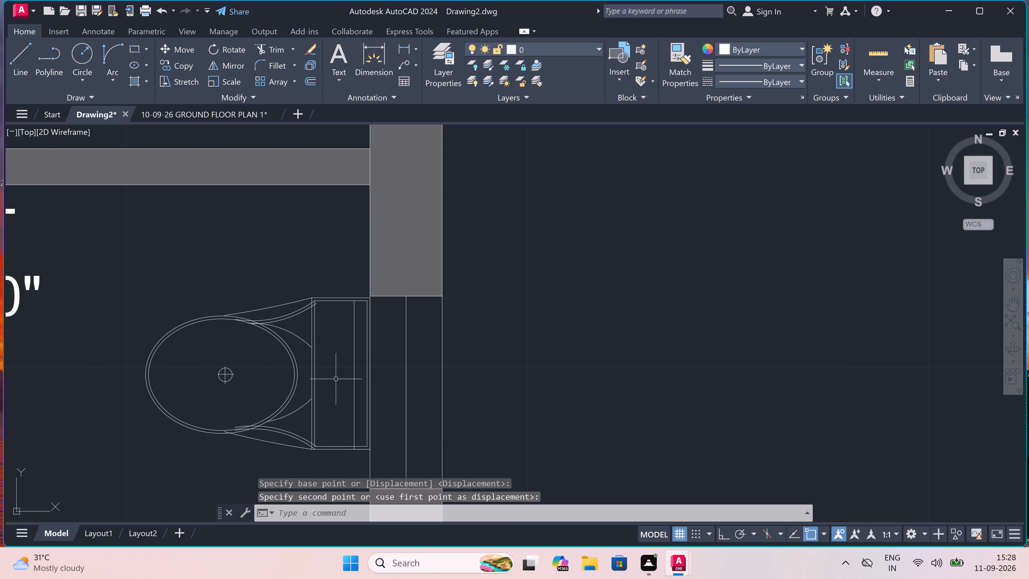
pyautogui.press('Escape')
# Scale the bed outside the plan up freehand to about 1.6 times its size, using a base point inside its mattress.
pyautogui.scroll(-3, 302, 263)
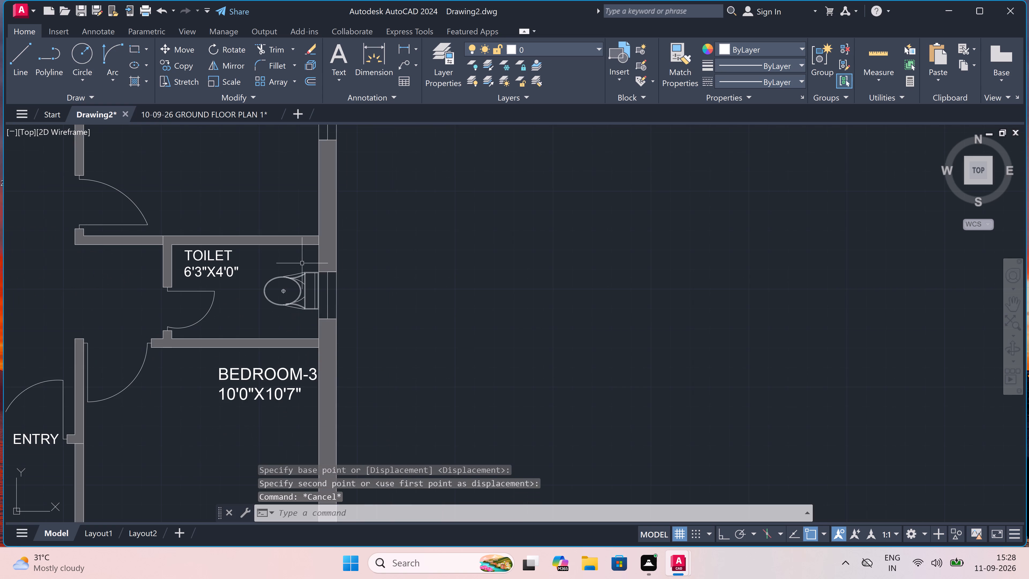
pyautogui.scroll(-5, 302, 274)
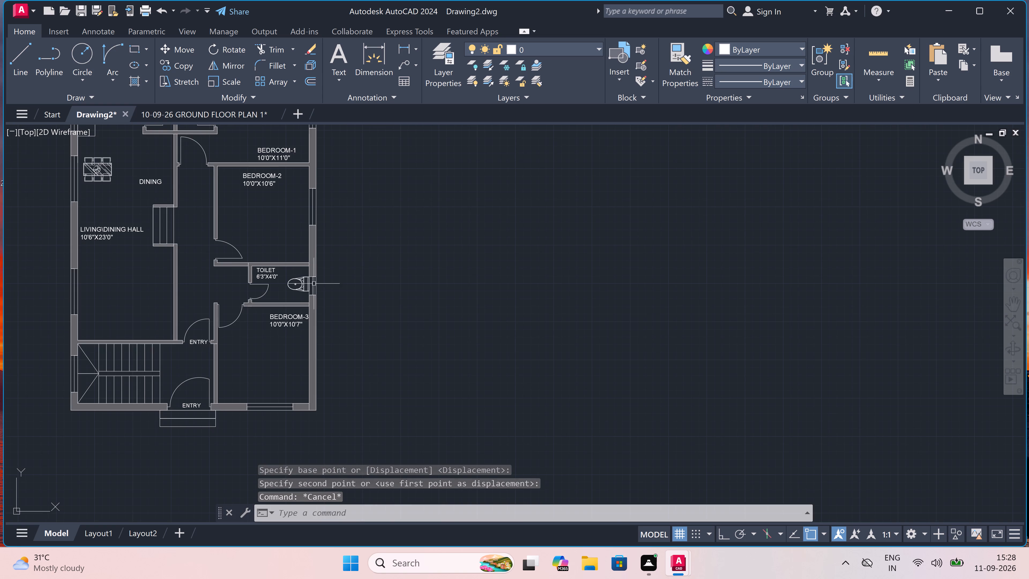
pyautogui.scroll(3, 331, 246)
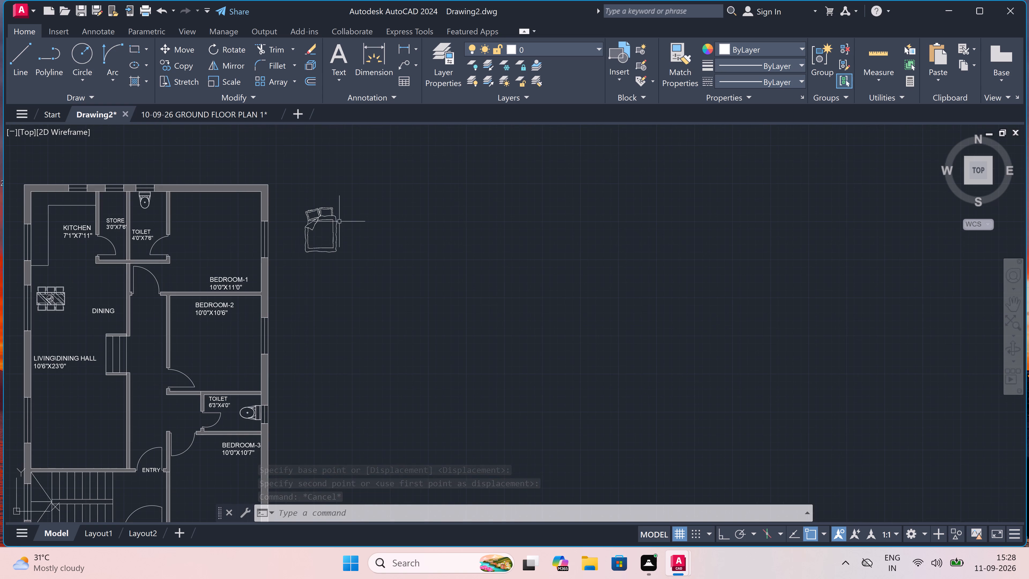
pyautogui.moveTo(364, 176); pyautogui.dragTo(354, 188)
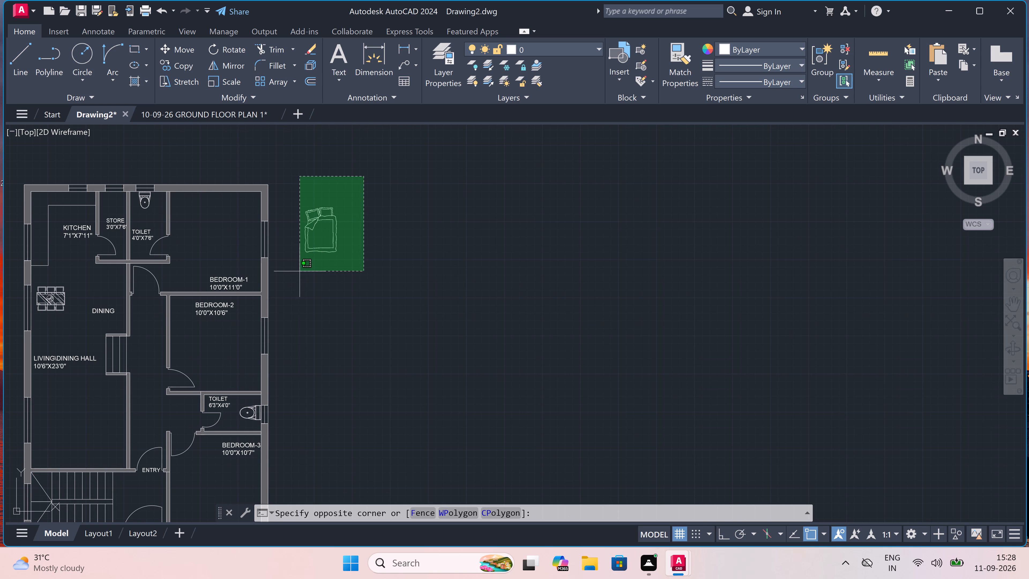
pyautogui.click(294, 276)
pyautogui.scroll(-1, 302, 274)
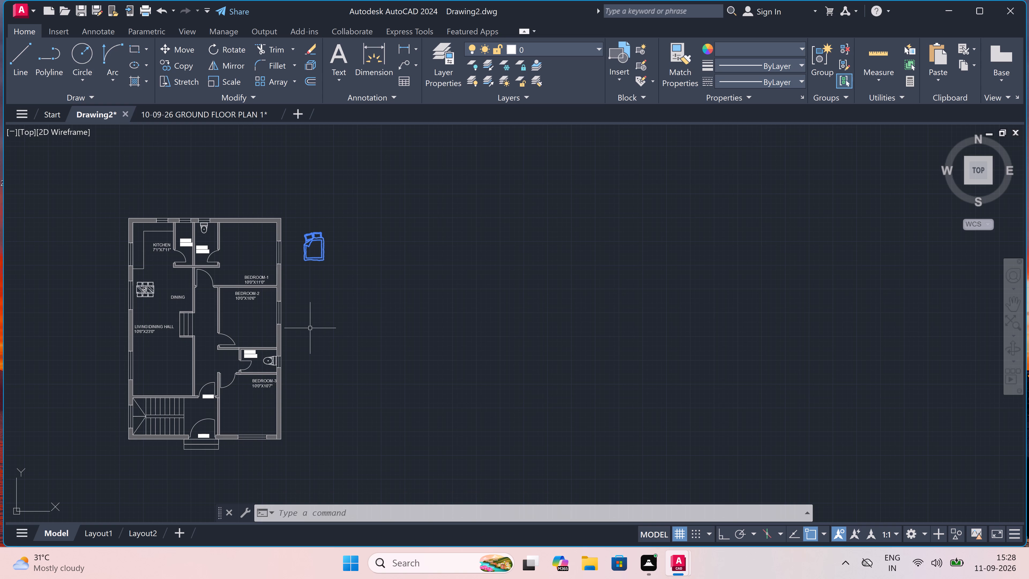
pyautogui.click(234, 80)
pyautogui.scroll(2, 295, 239)
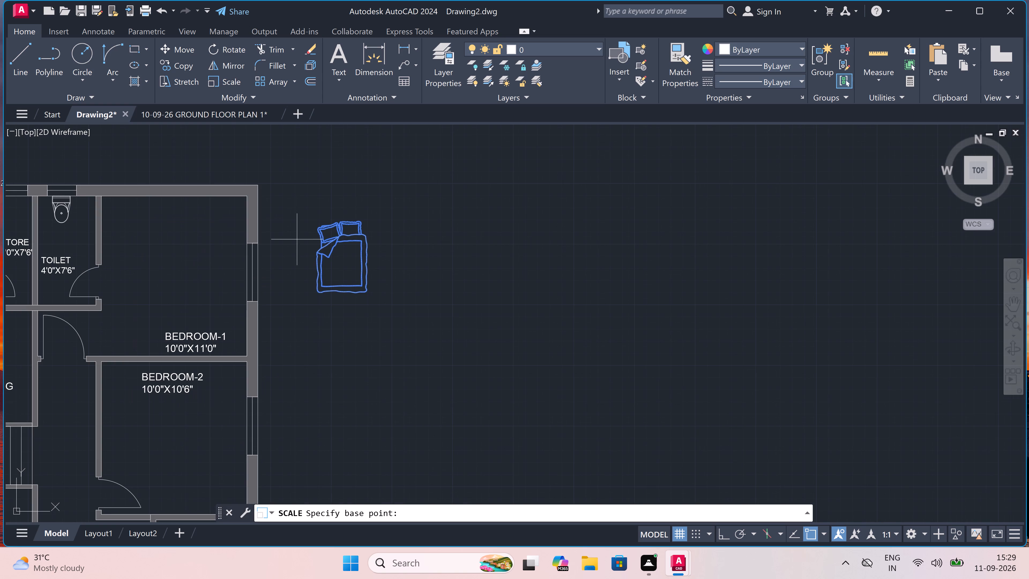
pyautogui.click(348, 260)
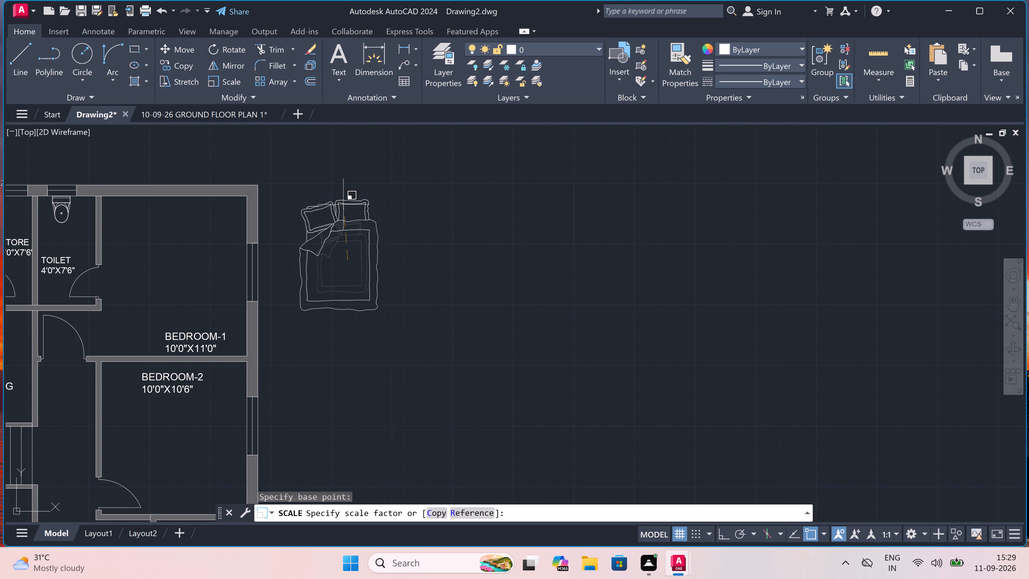
pyautogui.click(343, 205)
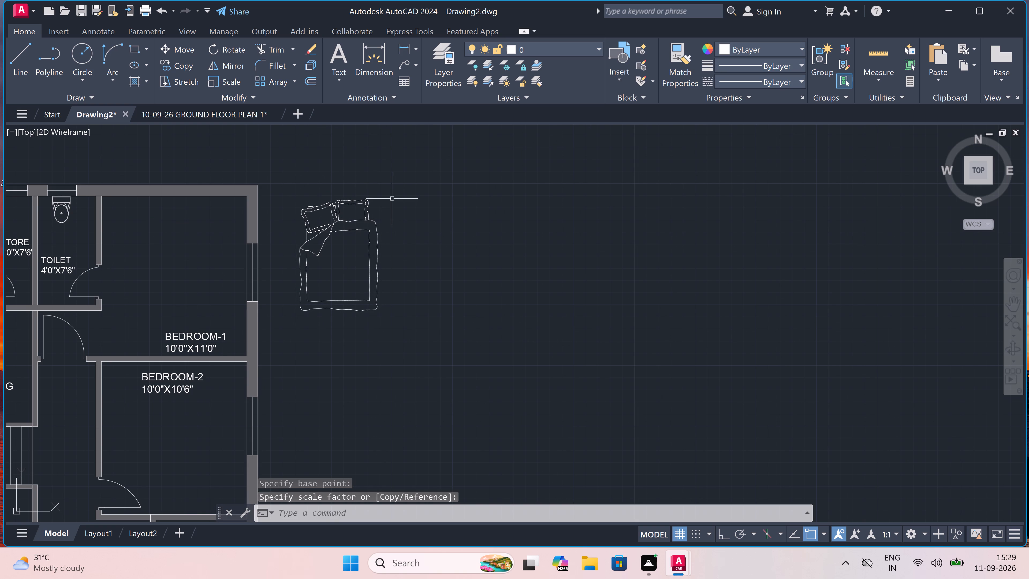
# Copy the enlarged bed outside the plan to the empty space beside the outer wall, level with the 6'3"X4'0" TOILET.
pyautogui.click(392, 193)
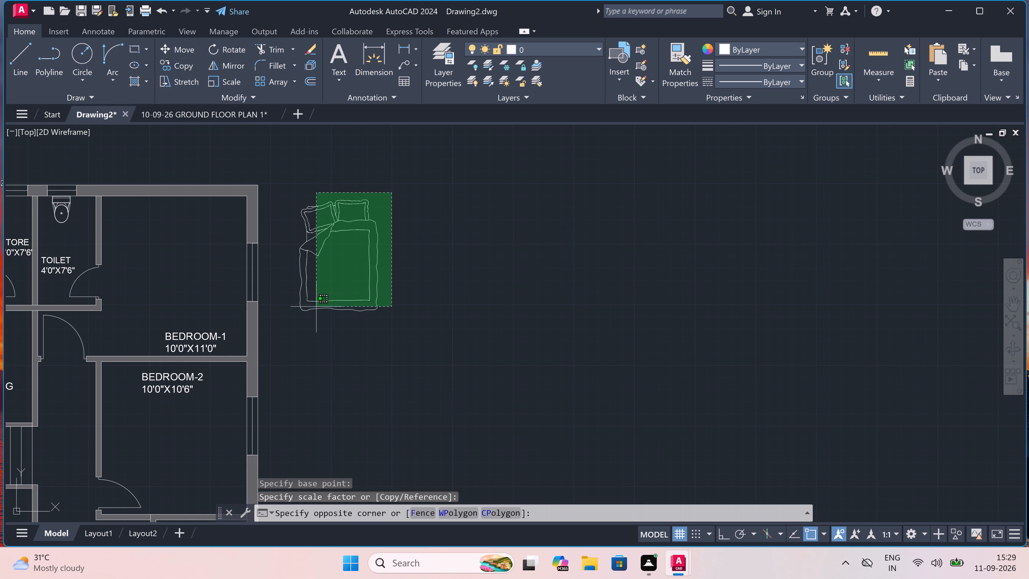
pyautogui.click(289, 330)
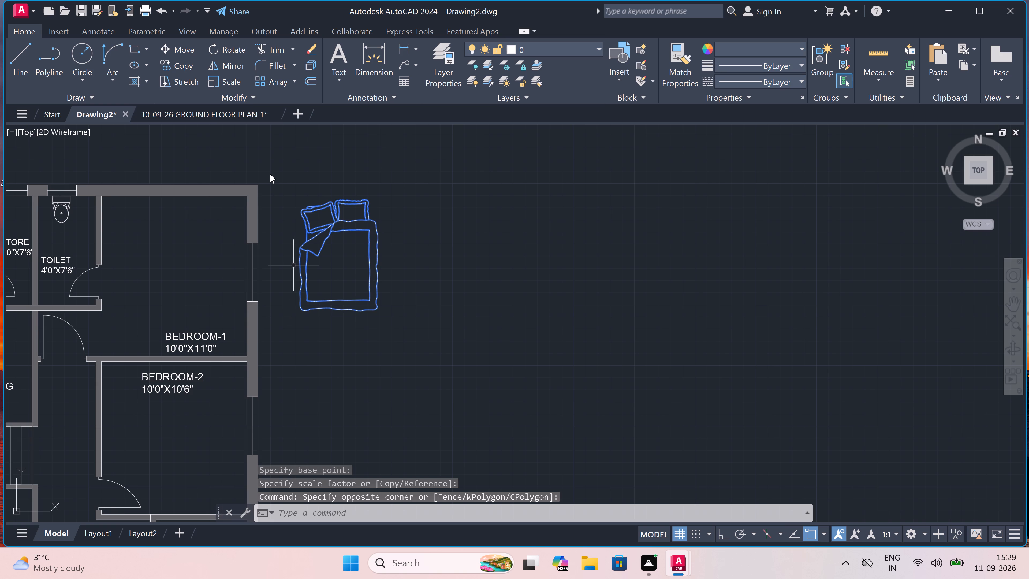
pyautogui.doubleClick(177, 65)
pyautogui.moveTo(322, 270); pyautogui.dragTo(326, 273)
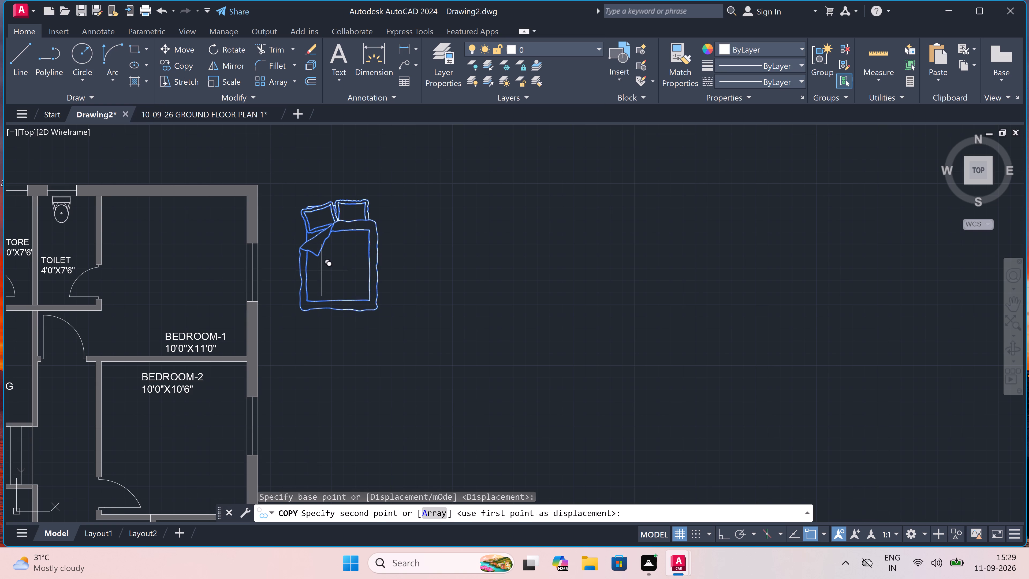
pyautogui.moveTo(326, 273); pyautogui.dragTo(331, 273)
pyautogui.scroll(-4, 486, 280)
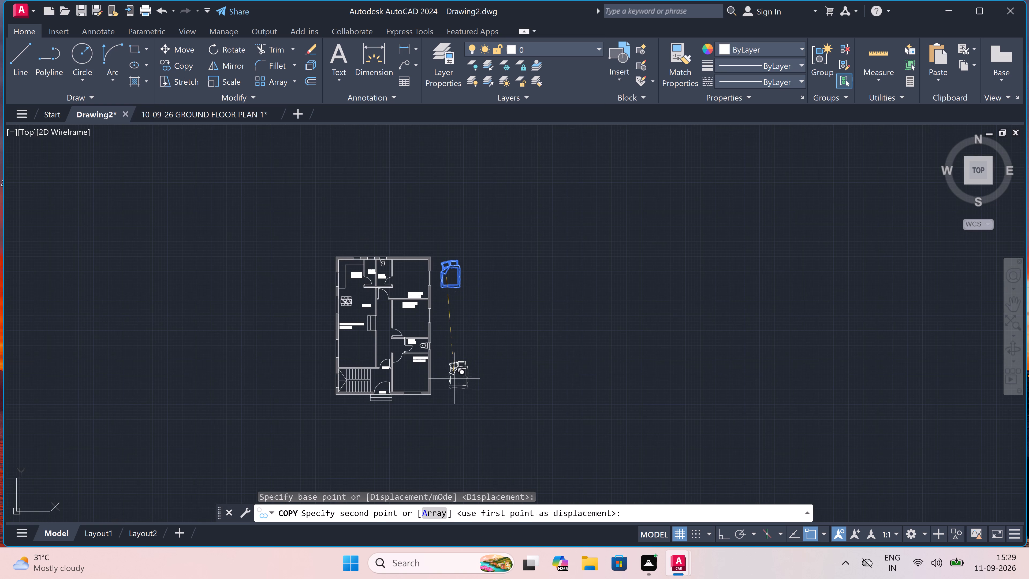
pyautogui.scroll(2, 454, 378)
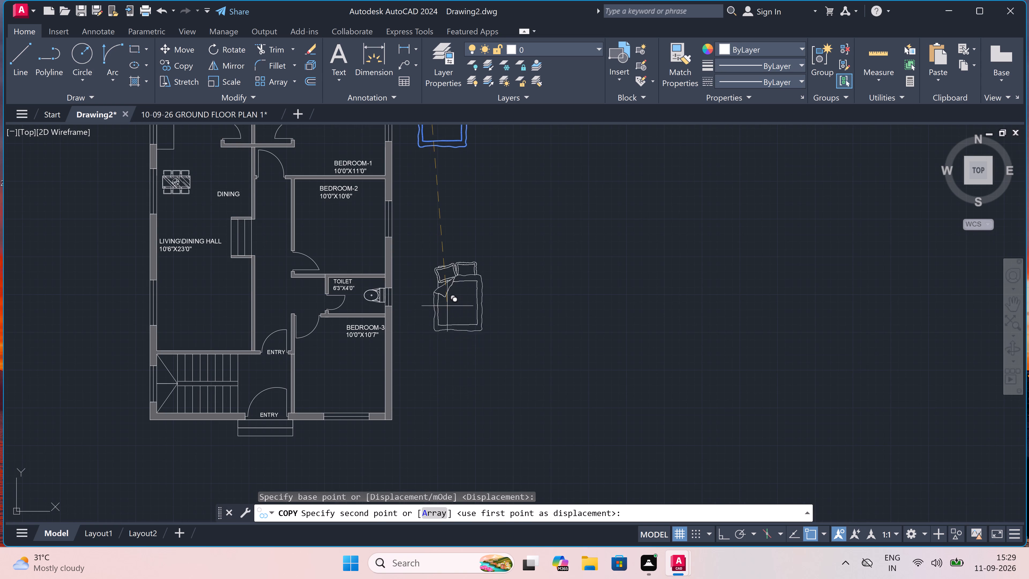
pyautogui.click(448, 300)
pyautogui.press('Escape')
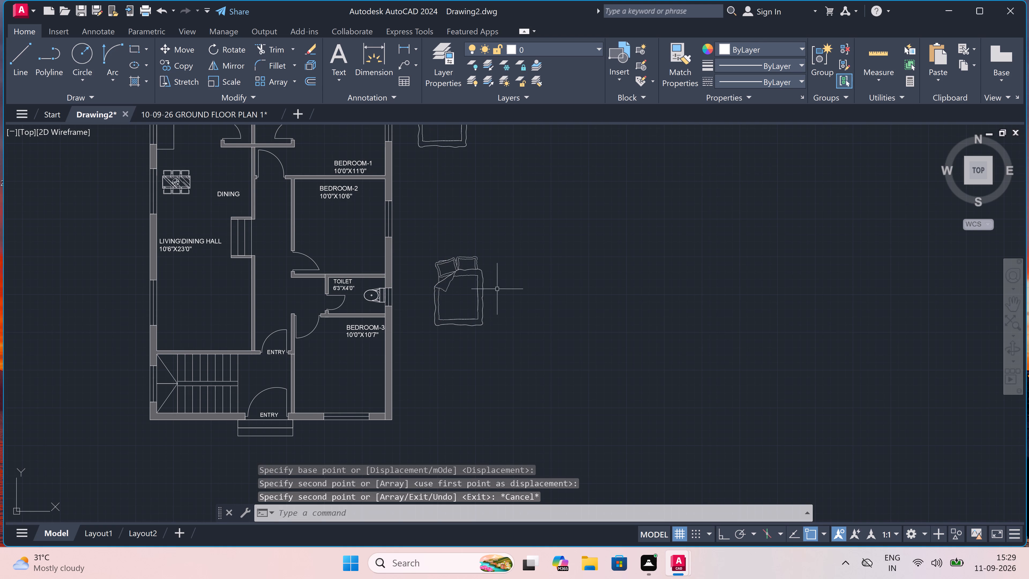
# Rotate the copied bed by 270° with Ortho on, using a base point inside its mattress.
pyautogui.moveTo(535, 229); pyautogui.dragTo(512, 255)
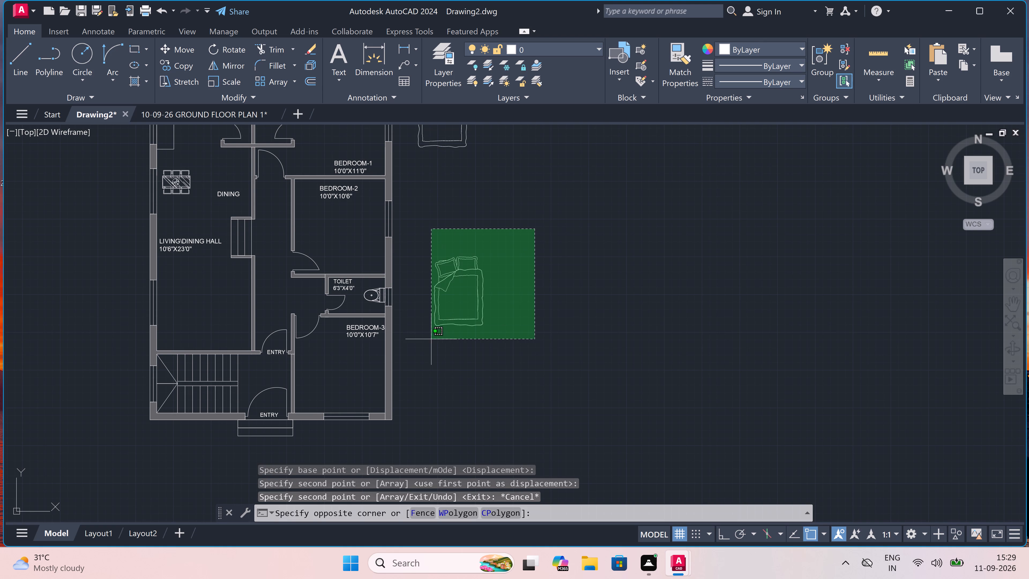
pyautogui.click(425, 343)
pyautogui.click(212, 44)
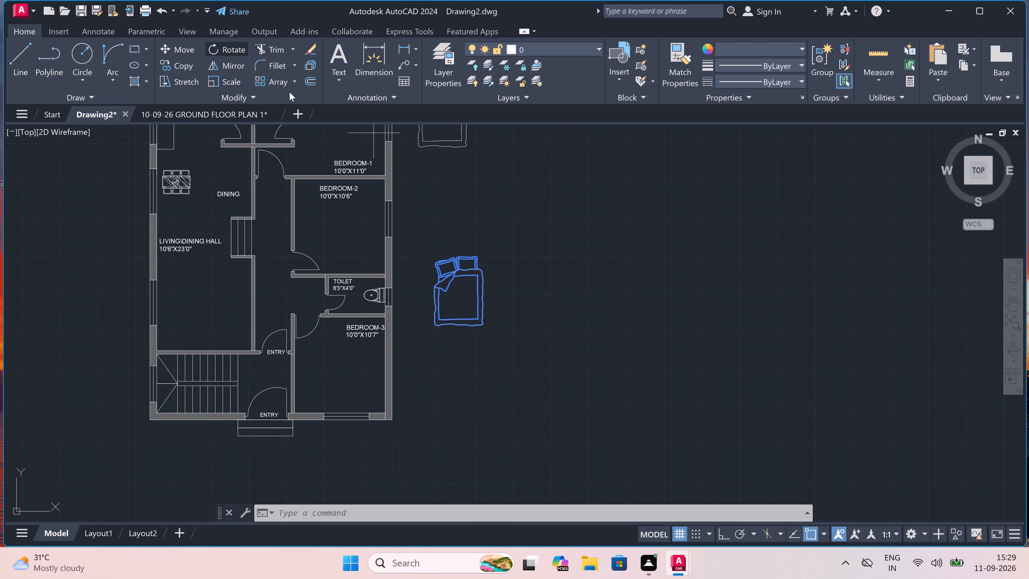
pyautogui.click(464, 305)
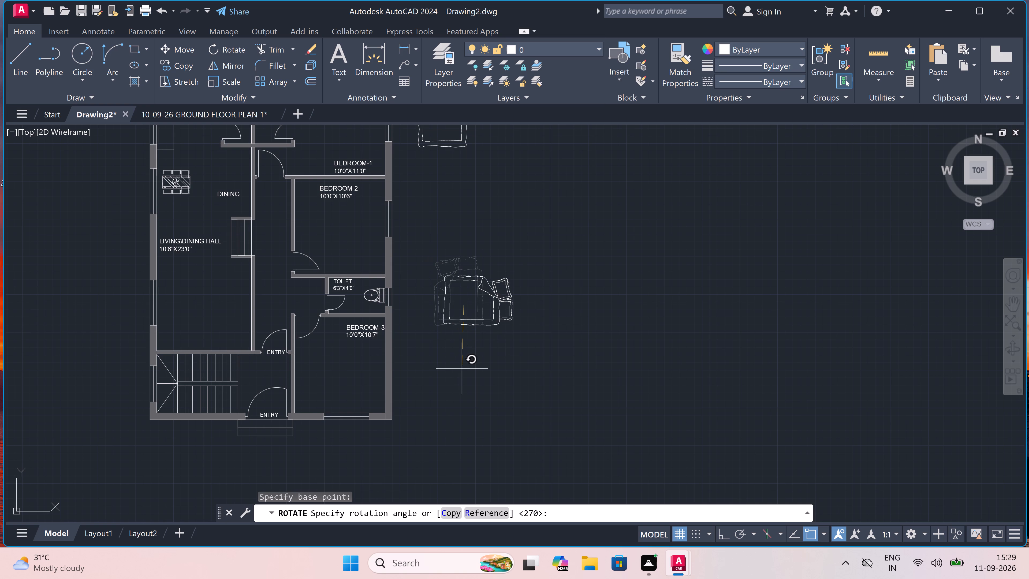
pyautogui.press('F8')
pyautogui.click(467, 366)
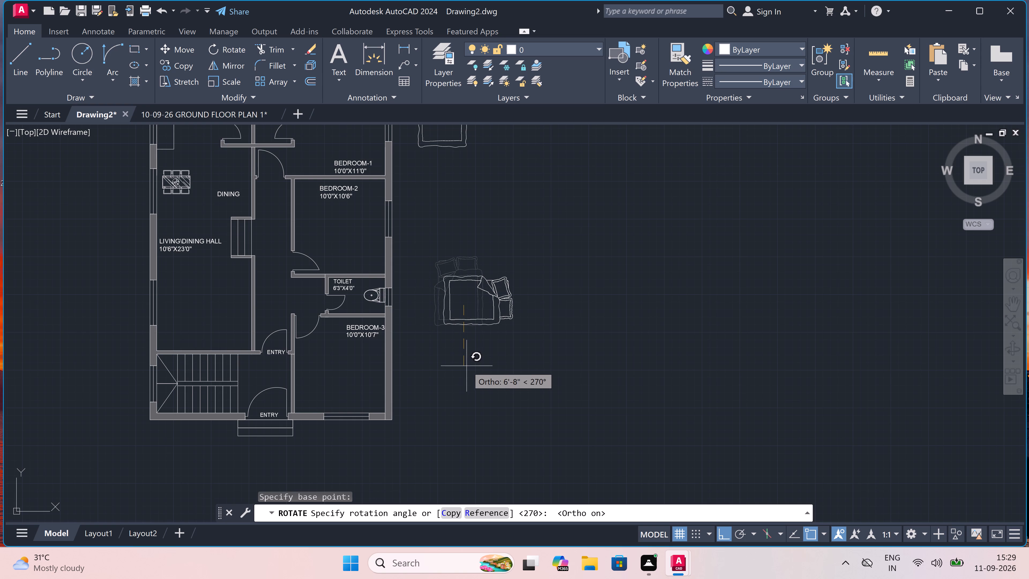
# Copy the rotated bed into BEDROOM-2 below its label, with the pillows against the outer wall at the window and Ortho off.
pyautogui.moveTo(535, 243); pyautogui.dragTo(511, 275)
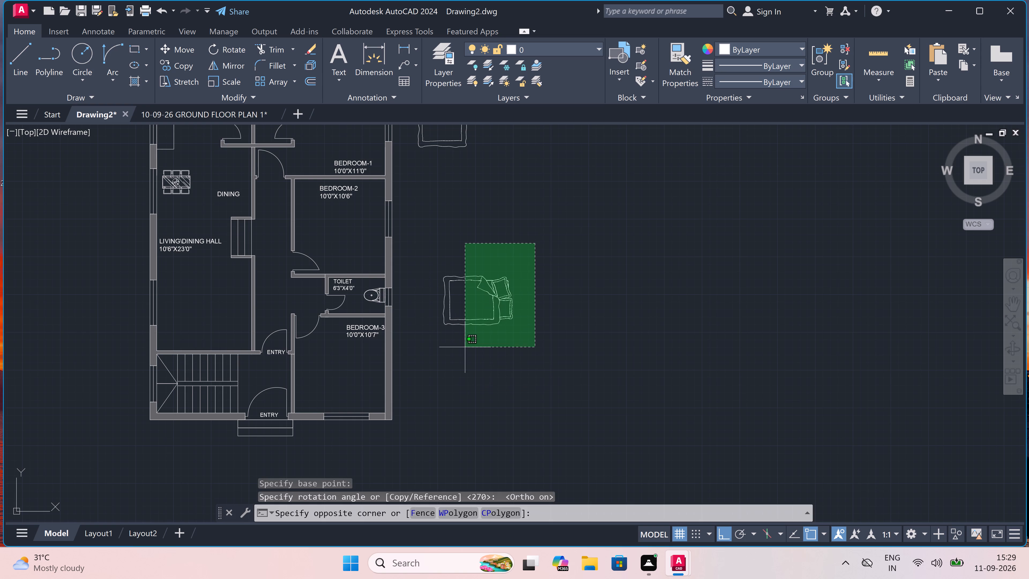
pyautogui.click(433, 355)
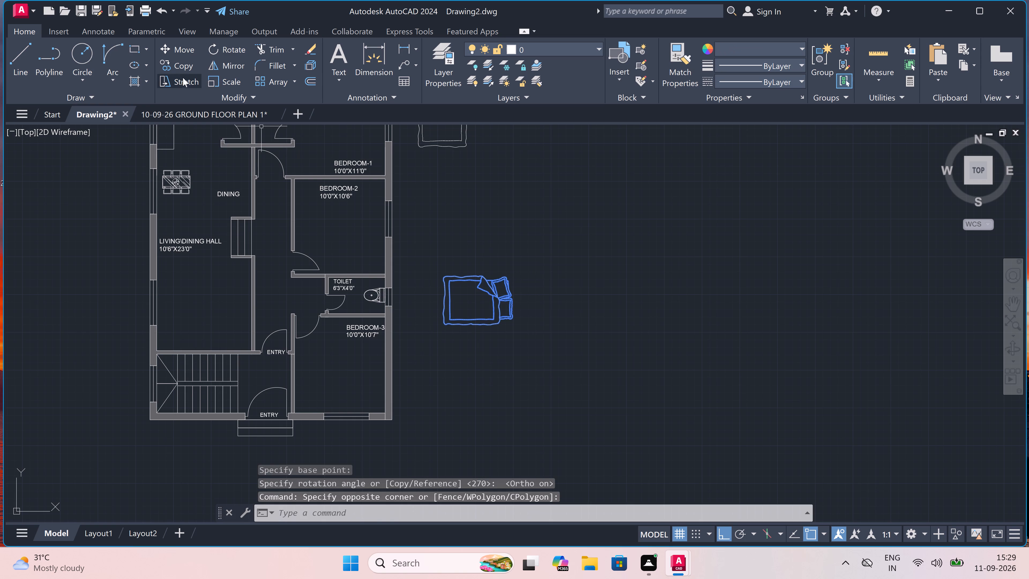
pyautogui.click(179, 62)
pyautogui.scroll(2, 485, 318)
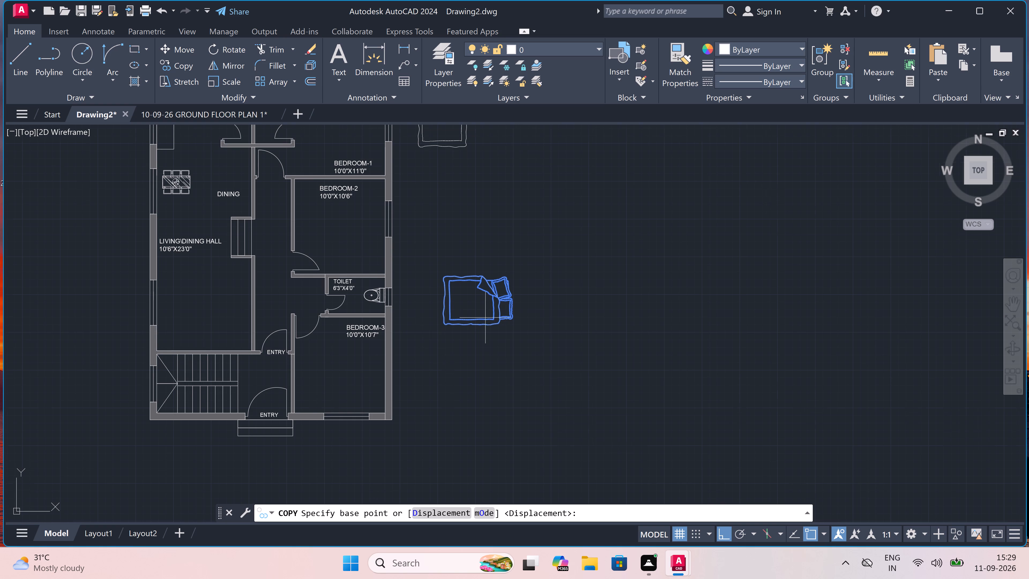
pyautogui.click(460, 272)
pyautogui.moveTo(459, 272); pyautogui.dragTo(424, 294)
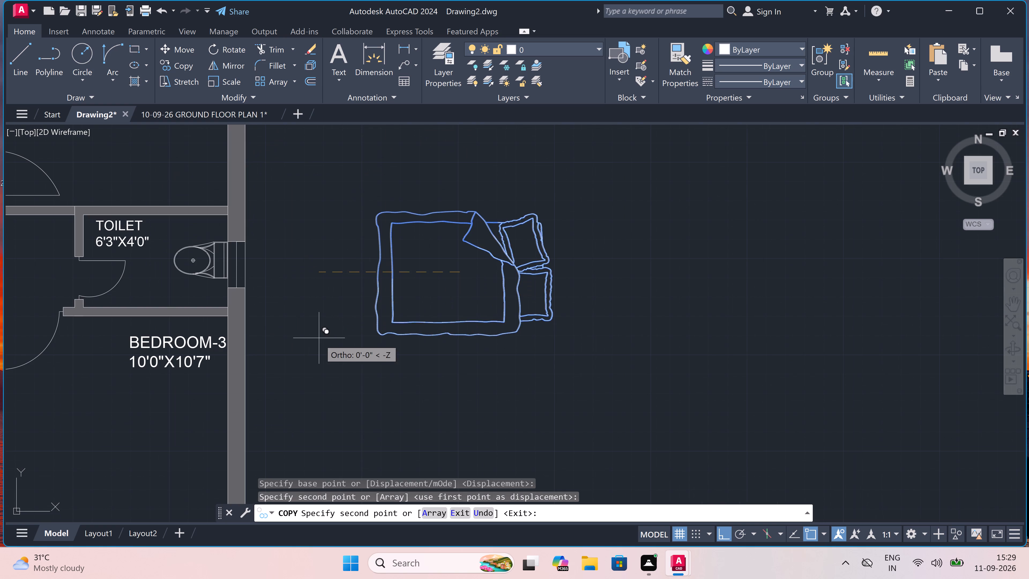
pyautogui.scroll(-3, 300, 337)
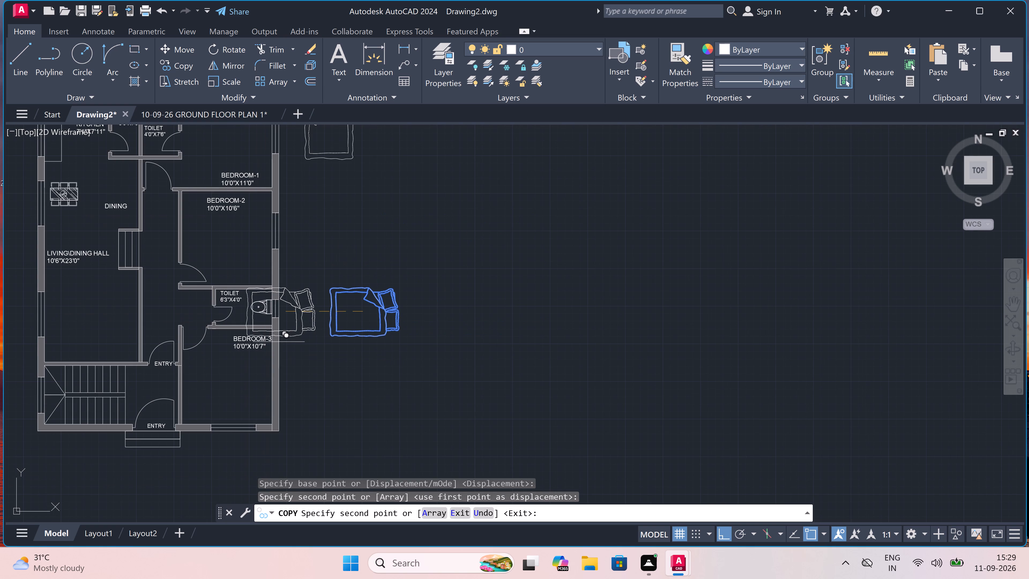
pyautogui.press('F8')
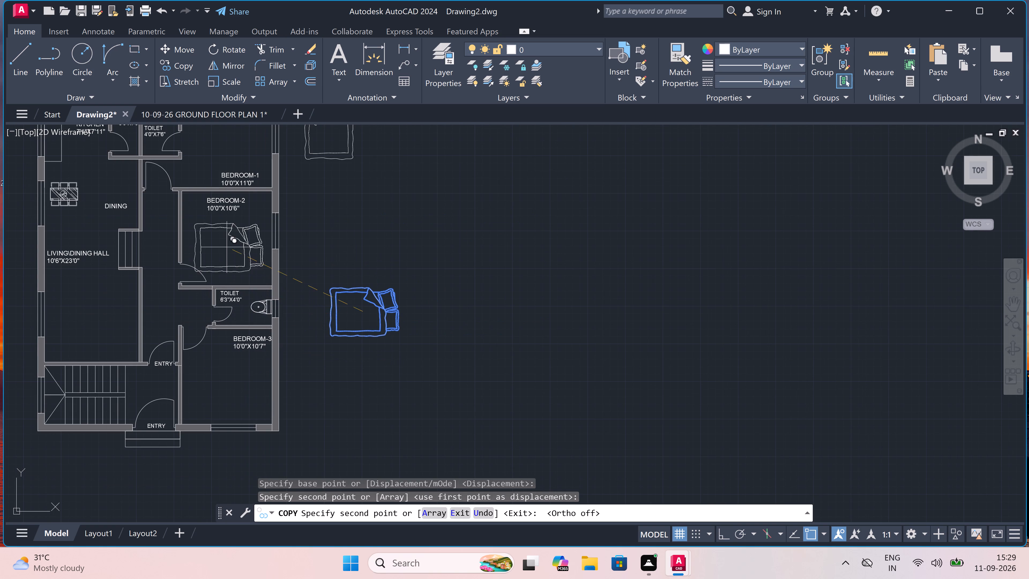
pyautogui.scroll(3, 223, 232)
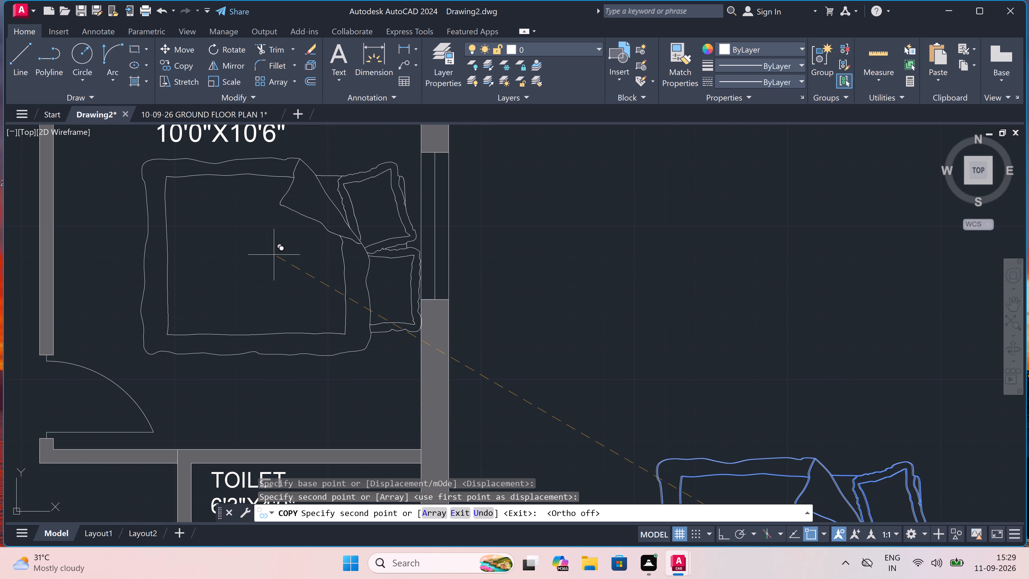
pyautogui.scroll(2, 274, 255)
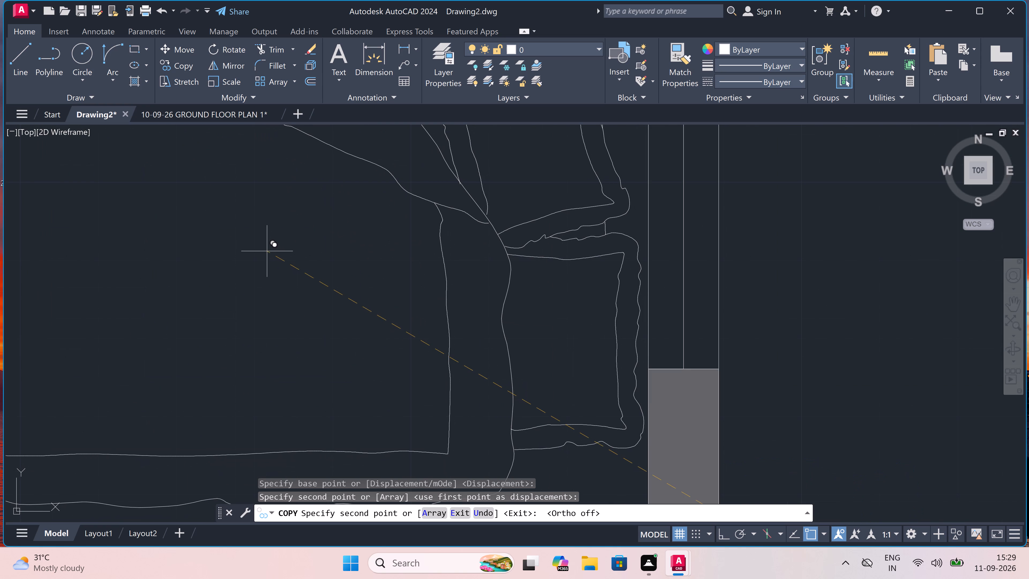
pyautogui.click(267, 251)
# Place another copy of the rotated bed in BEDROOM-3 below its label, with the pillows close to the outer wall.
pyautogui.scroll(-6, 257, 259)
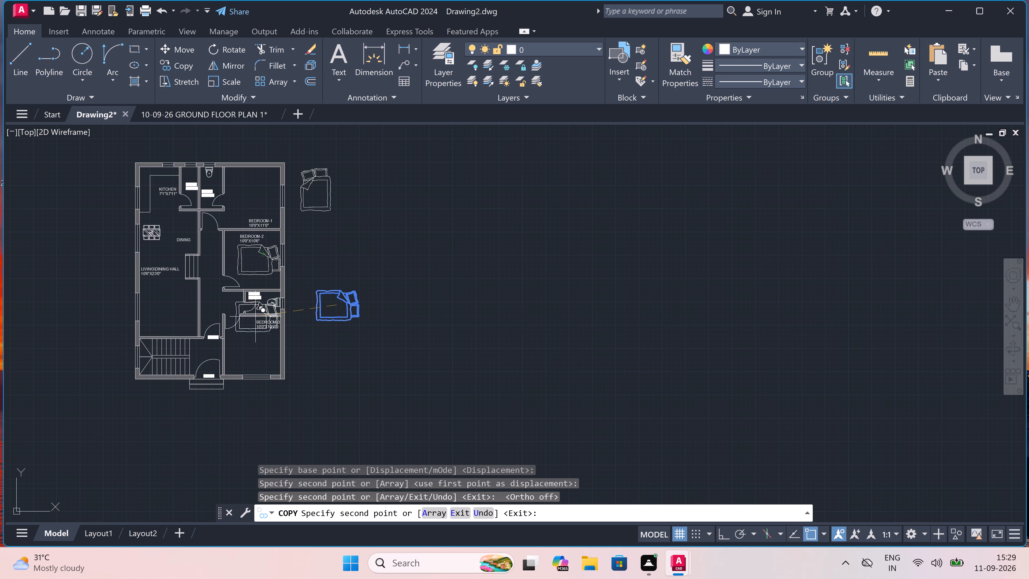
pyautogui.scroll(3, 254, 339)
pyautogui.scroll(1, 262, 369)
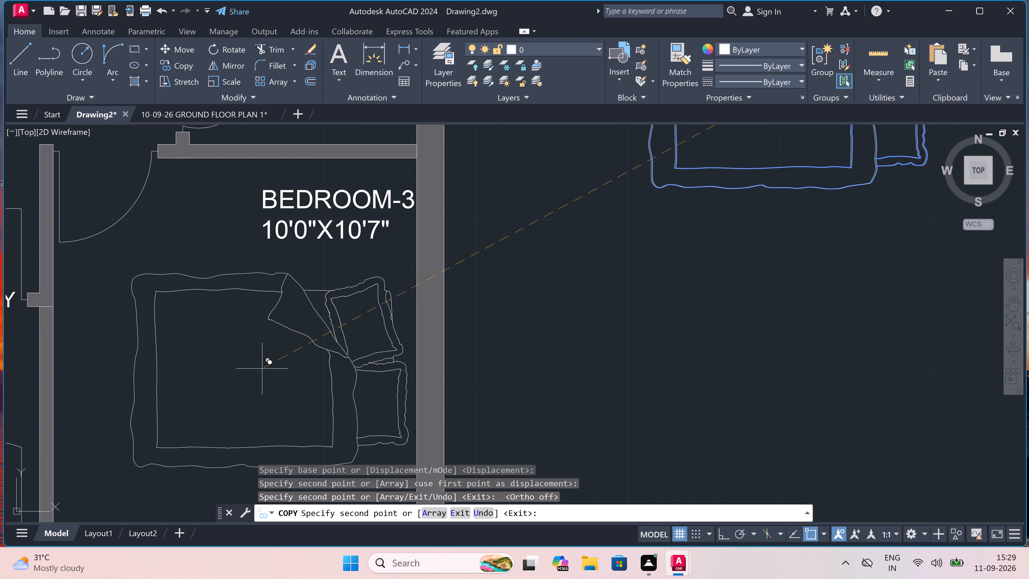
pyautogui.doubleClick(267, 369)
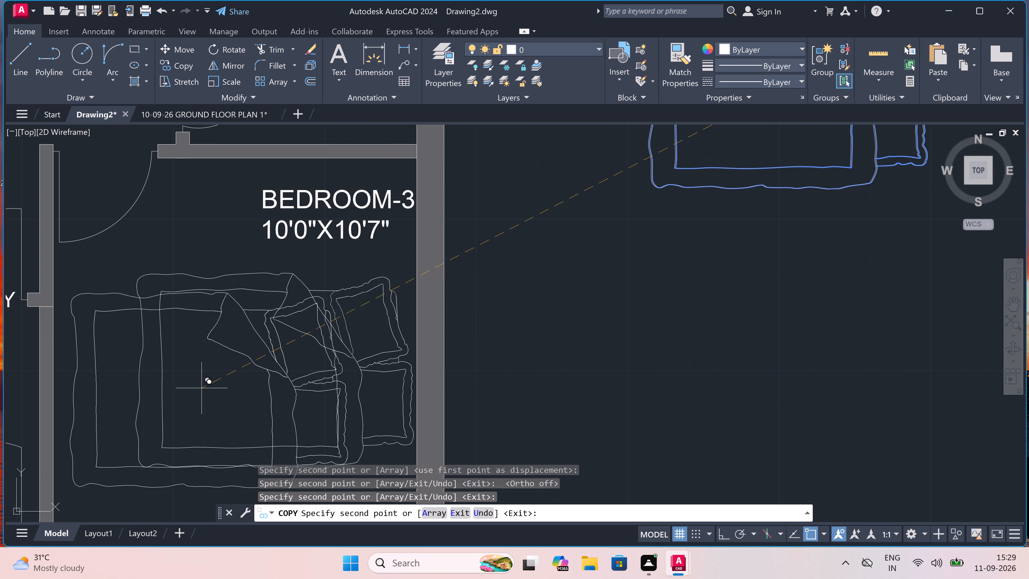
pyautogui.scroll(-7, 202, 388)
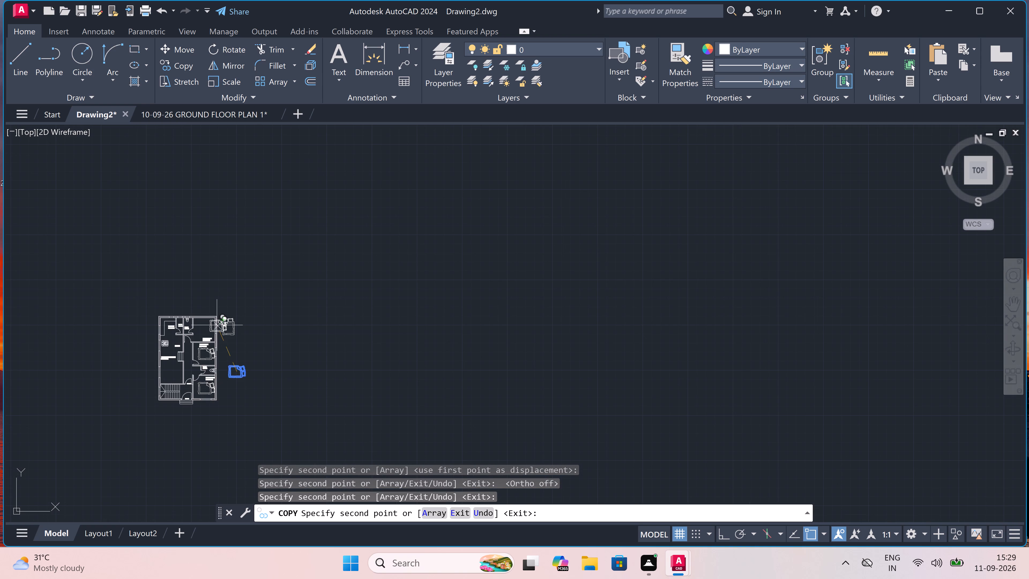
pyautogui.press('Escape')
# Move the unrotated bed outside the plan into BEDROOM-1, above its label, with the pillows near the top outer wall.
pyautogui.scroll(3, 217, 326)
pyautogui.scroll(2, 258, 317)
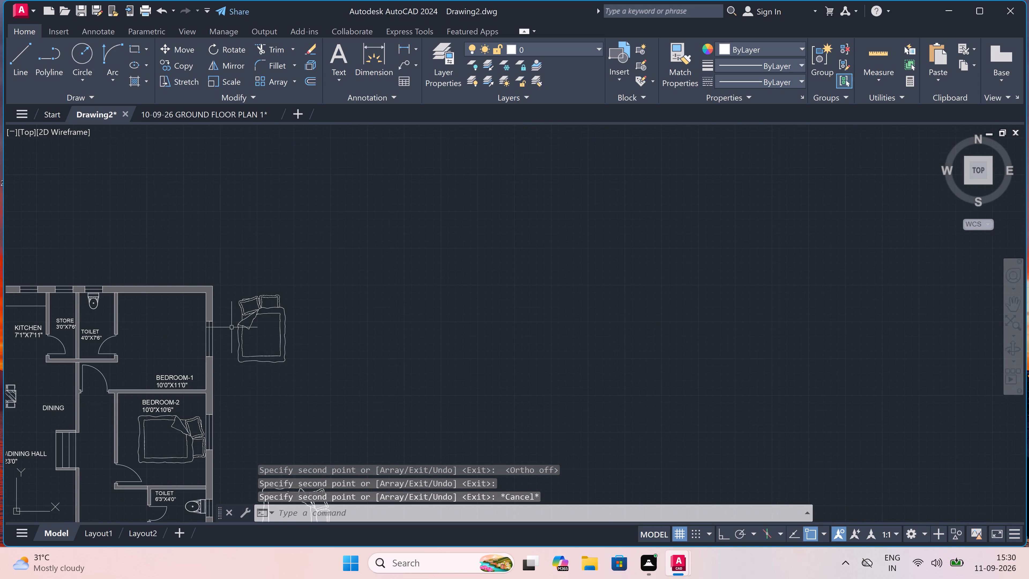
pyautogui.click(330, 264)
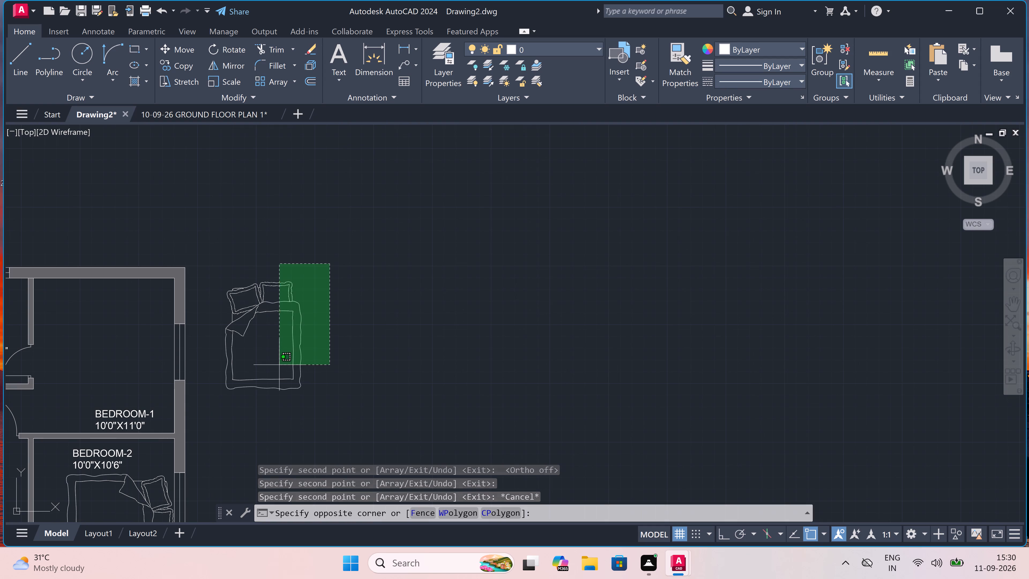
pyautogui.click(217, 403)
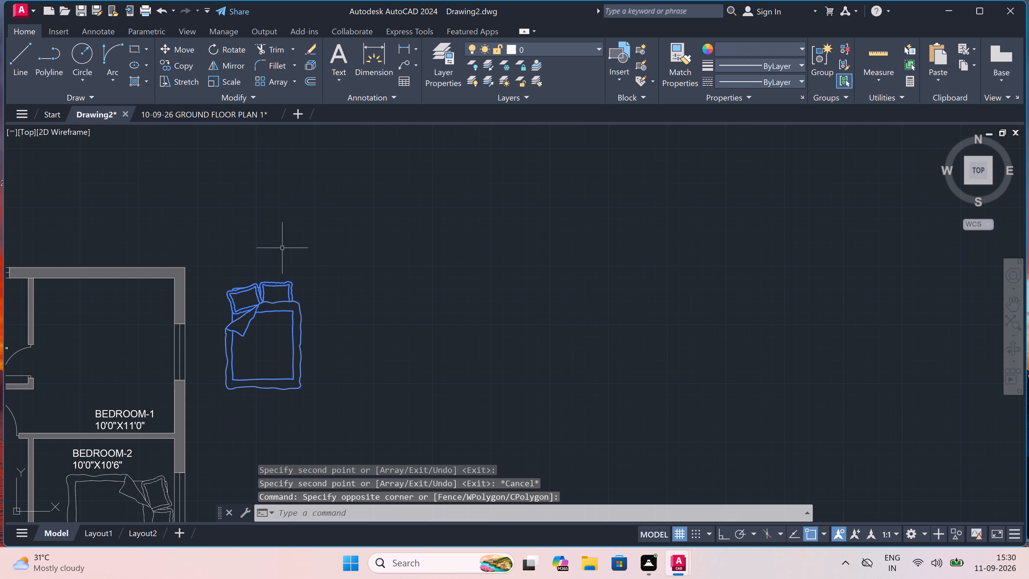
pyautogui.click(178, 49)
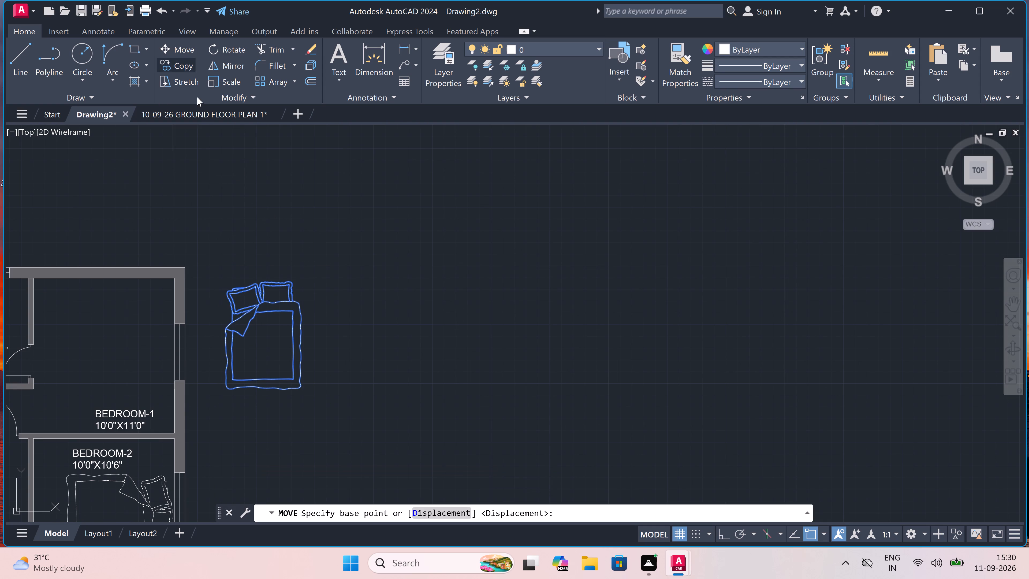
pyautogui.click(255, 352)
pyautogui.scroll(1, 88, 352)
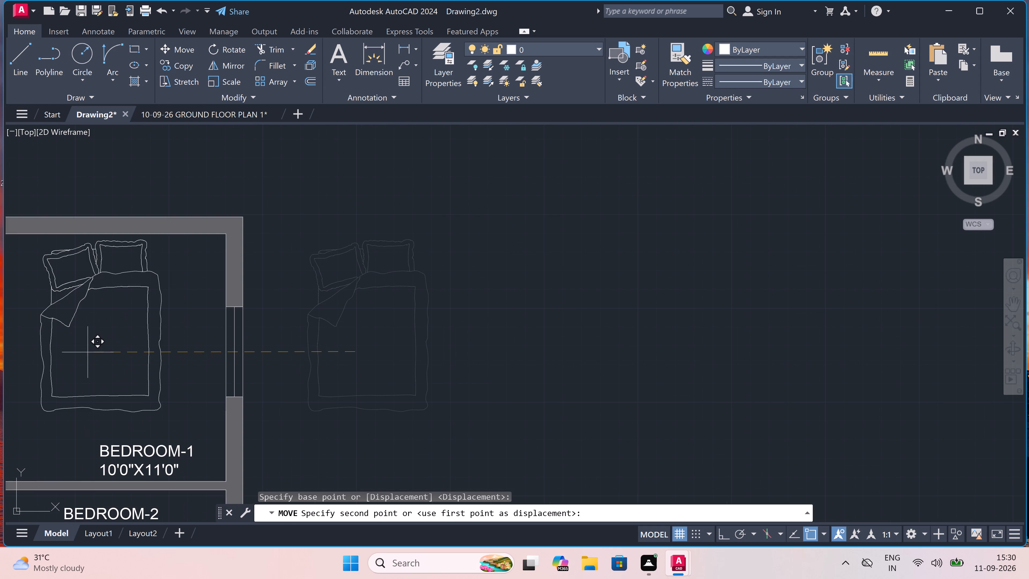
pyautogui.scroll(-1, 92, 350)
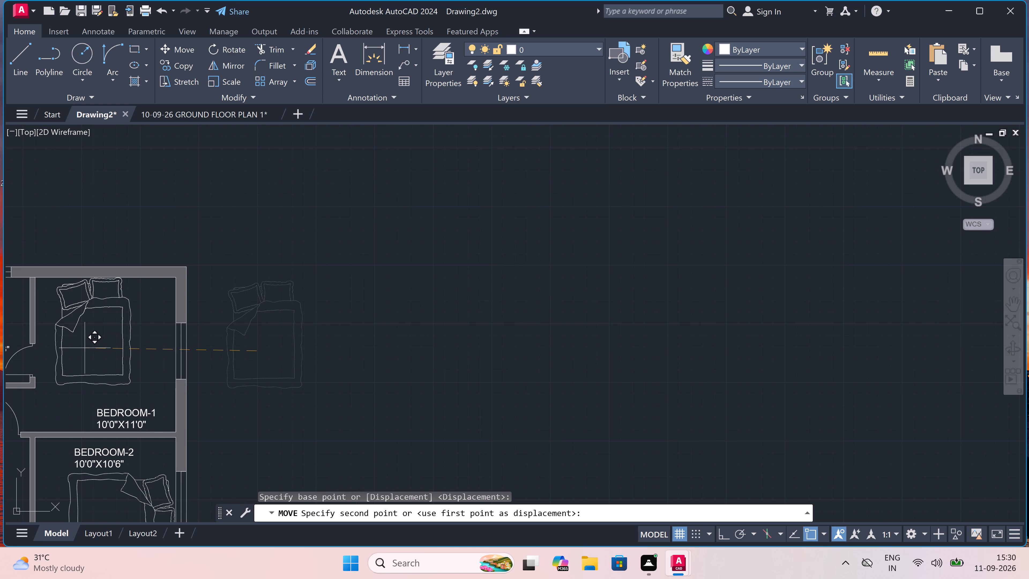
pyautogui.scroll(1, 131, 349)
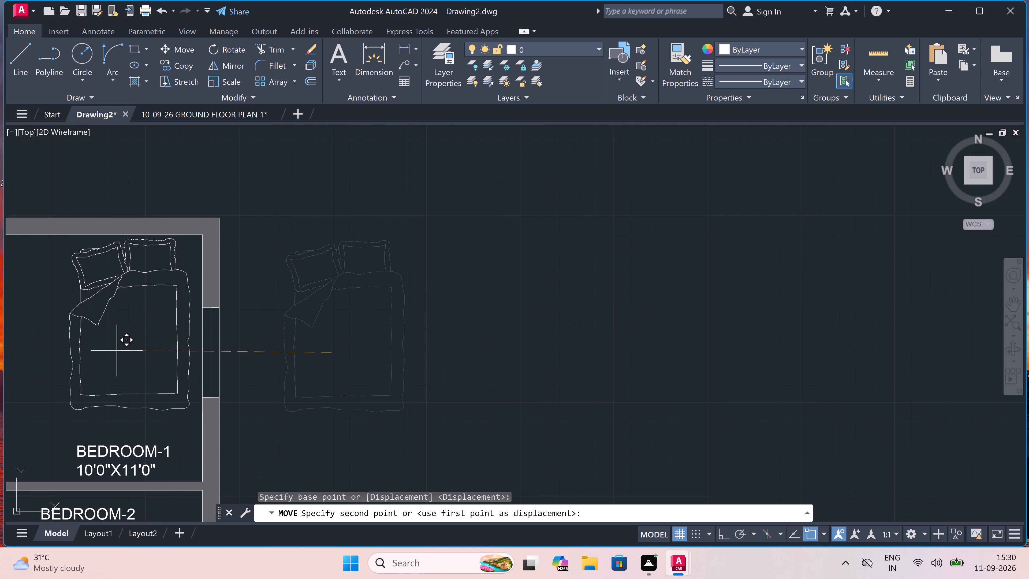
pyautogui.click(117, 350)
pyautogui.press('Escape')
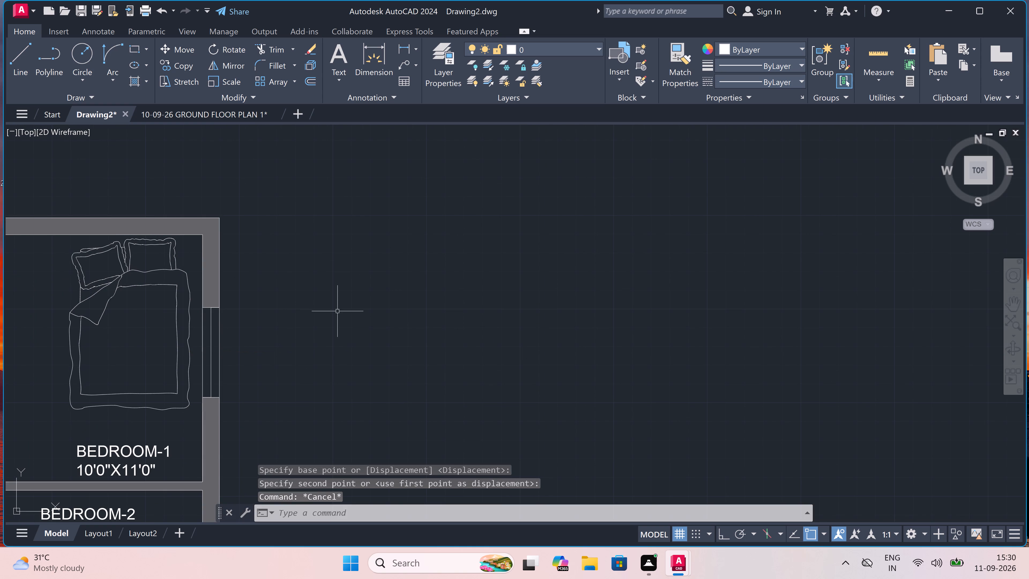
# Delete the leftover rotated bed outside the plan.
pyautogui.scroll(-7, 342, 311)
pyautogui.scroll(3, 330, 345)
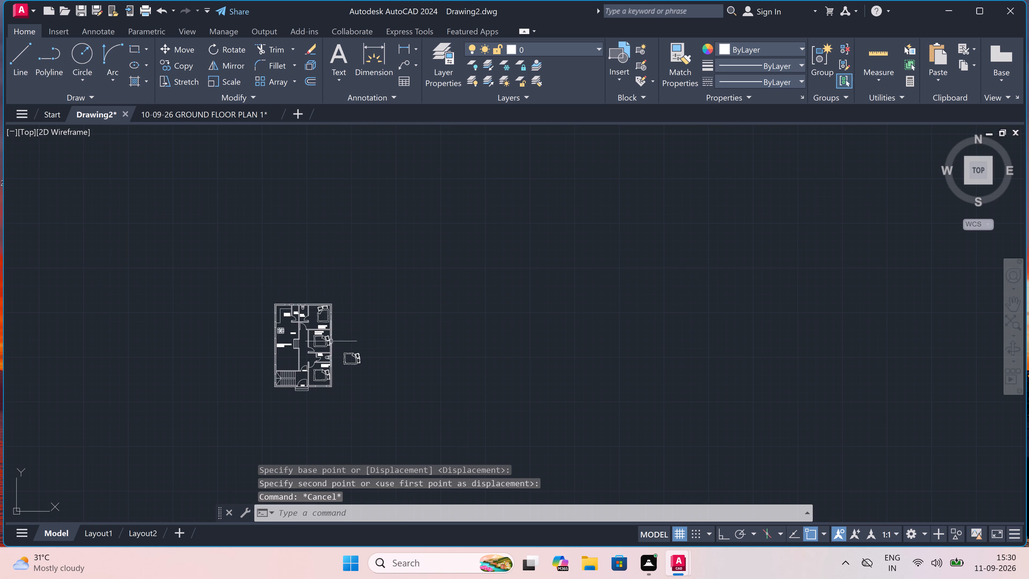
pyautogui.click(489, 361)
pyautogui.moveTo(487, 362); pyautogui.dragTo(452, 389)
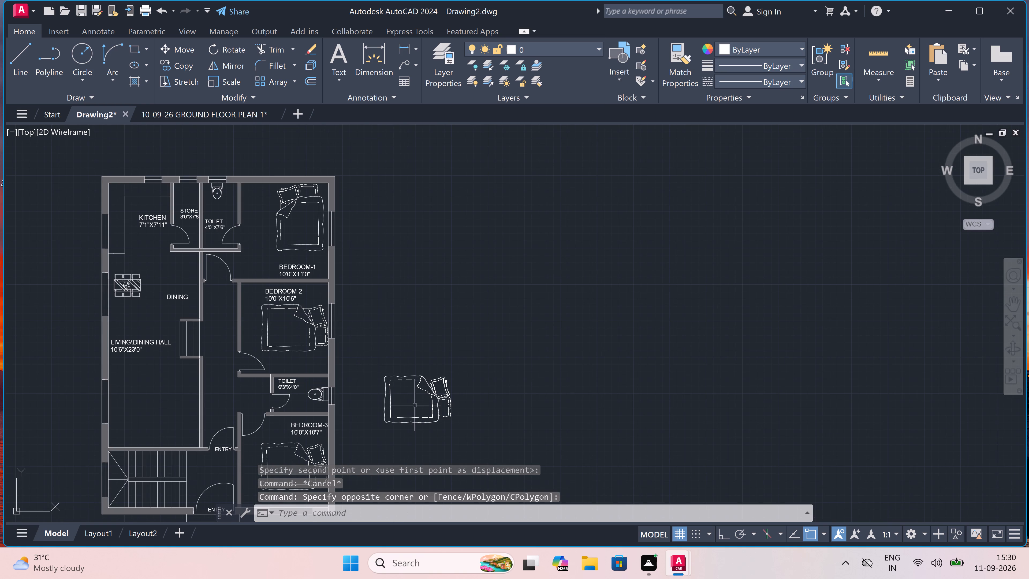
pyautogui.moveTo(464, 342); pyautogui.dragTo(444, 372)
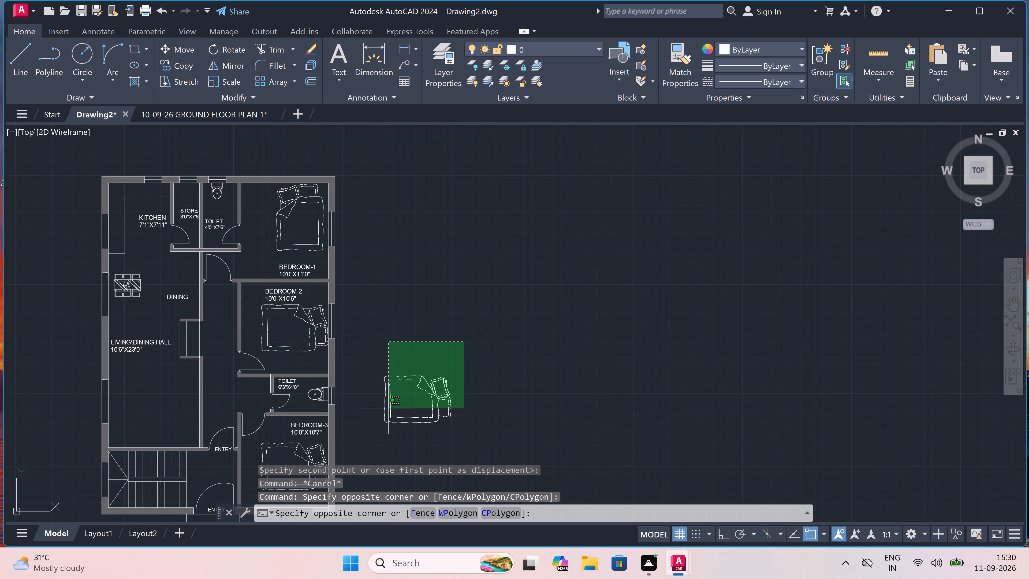
pyautogui.click(367, 440)
pyautogui.press('Delete')
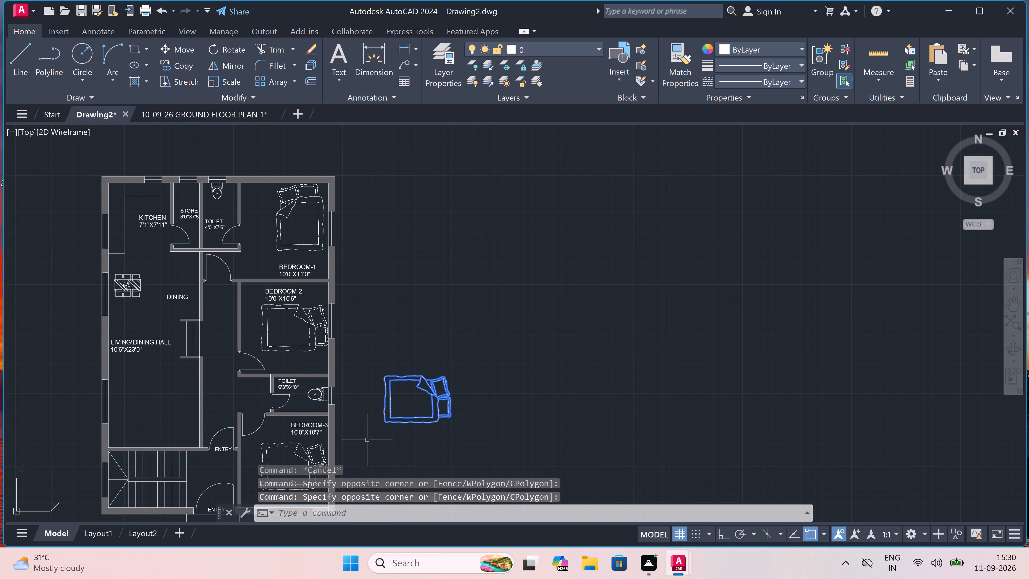
pyautogui.scroll(-3, 329, 436)
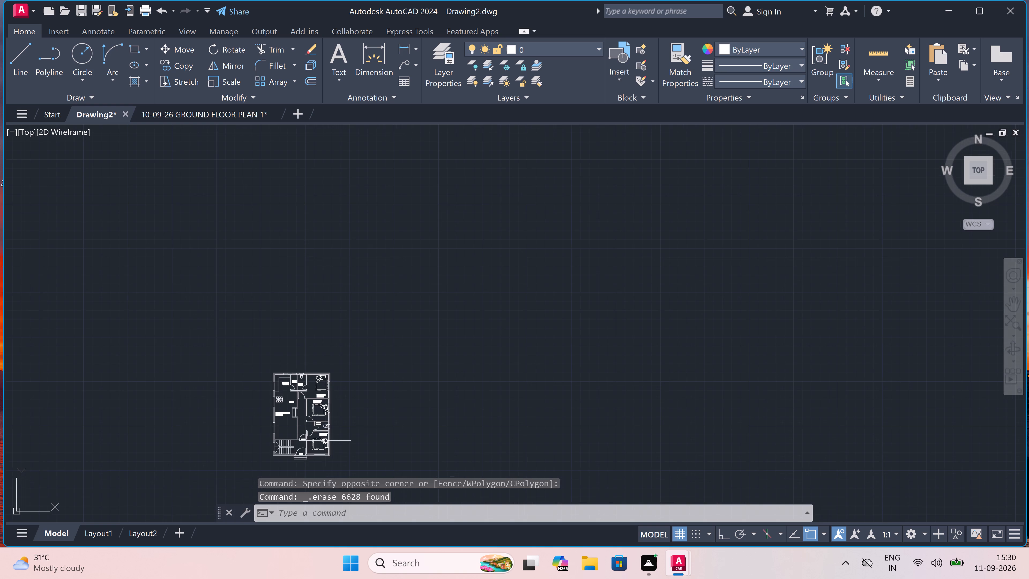
# Draw a rectangle for the sink inside the lower end of the kitchen counter, beside the outer-wall window.
pyautogui.scroll(3, 317, 448)
pyautogui.scroll(2, 293, 465)
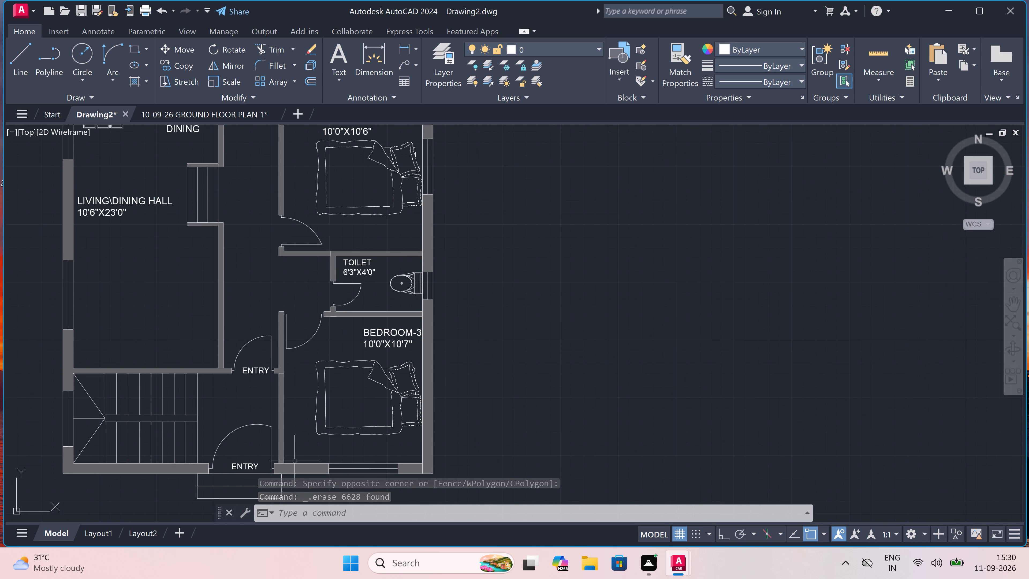
pyautogui.scroll(-2, 304, 425)
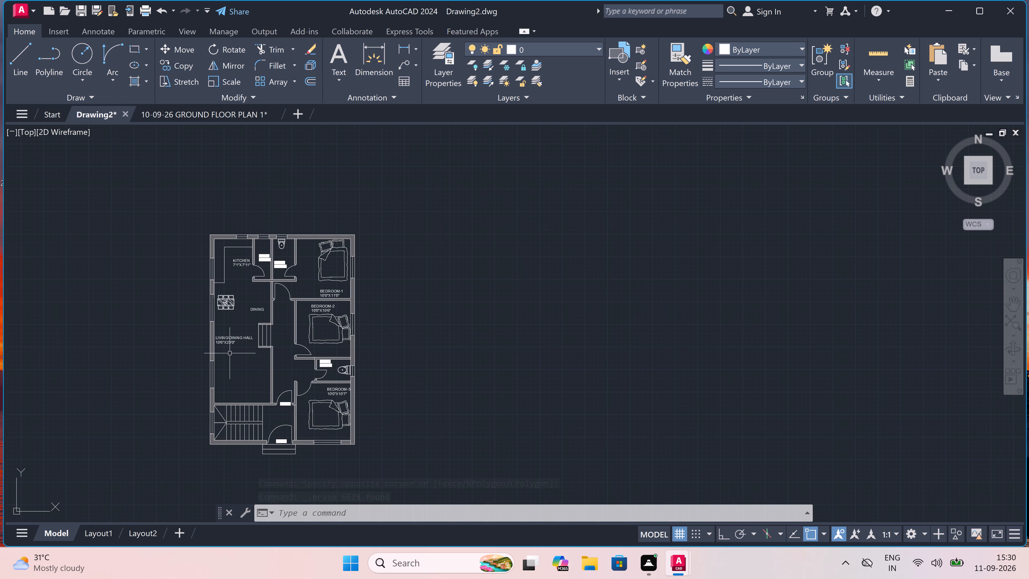
pyautogui.scroll(2, 224, 342)
pyautogui.scroll(-3, 226, 347)
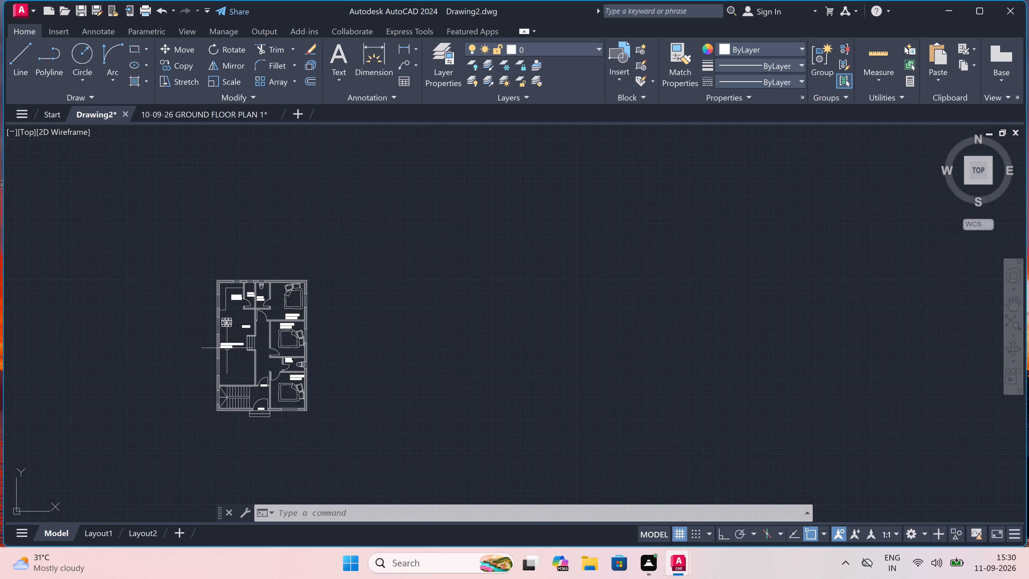
pyautogui.scroll(3, 227, 277)
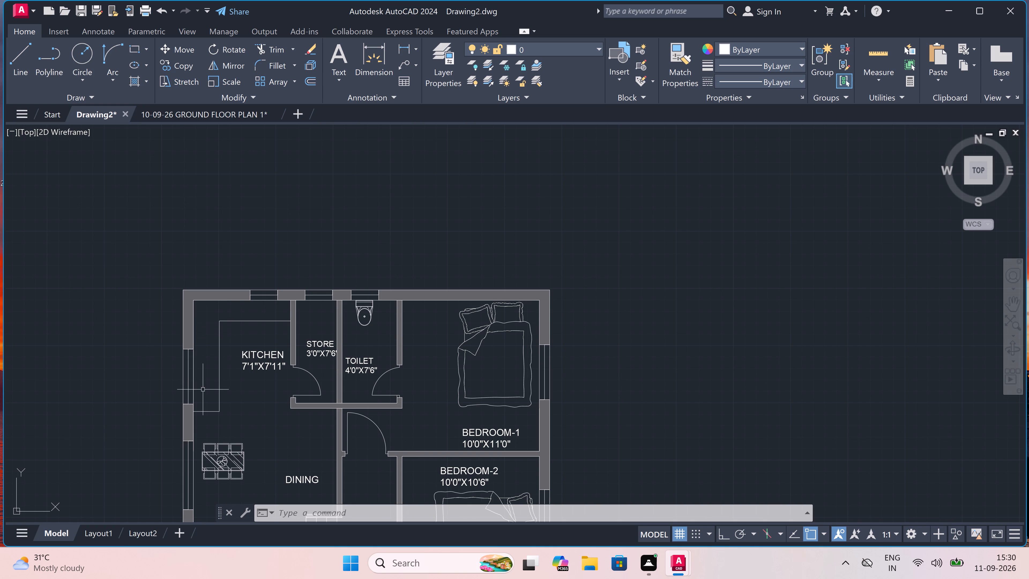
pyautogui.scroll(4, 203, 389)
pyautogui.scroll(-1, 199, 396)
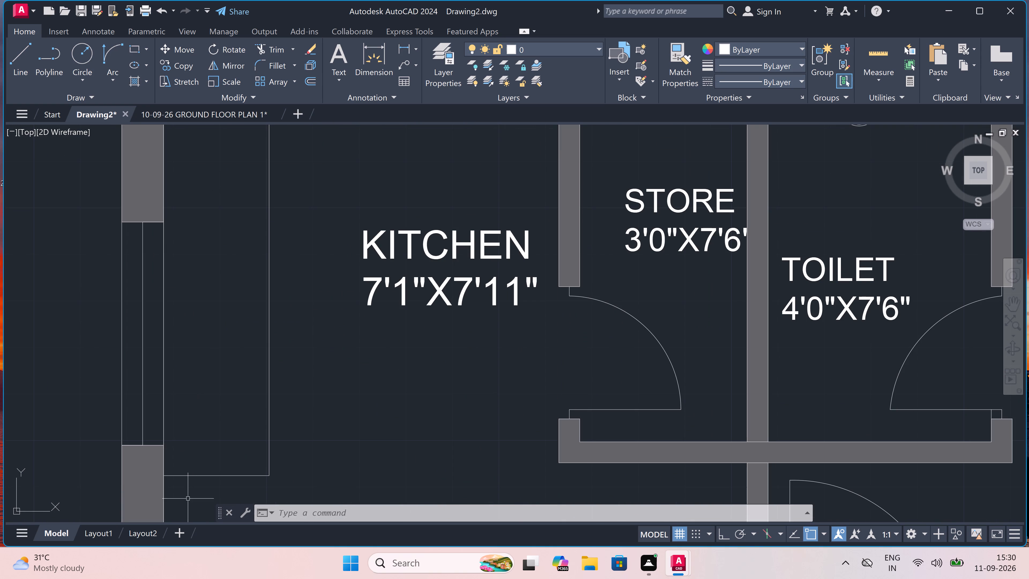
pyautogui.scroll(1, 189, 490)
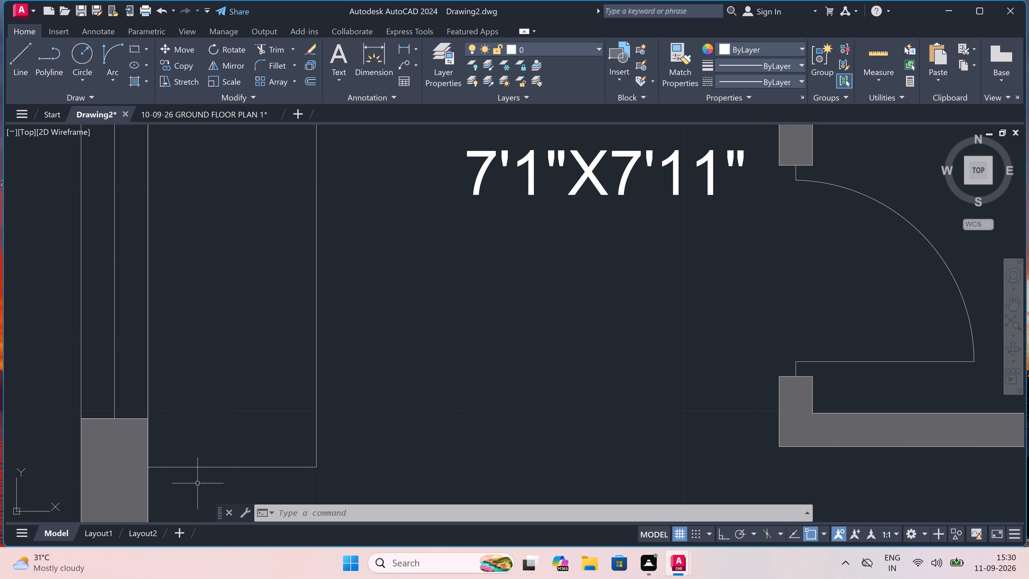
pyautogui.press('r')
pyautogui.press('e')
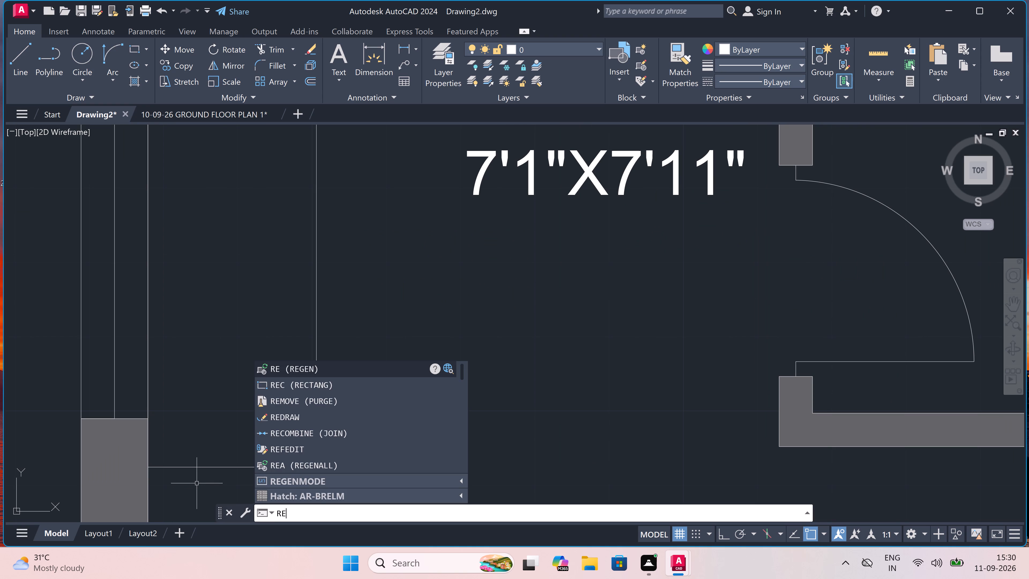
pyautogui.press('c')
pyautogui.press('space')
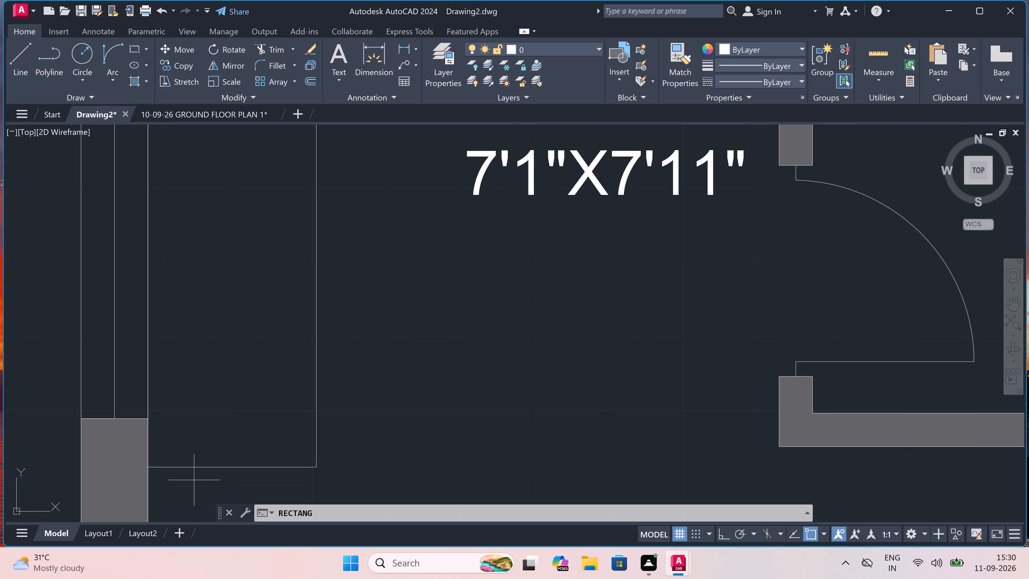
pyautogui.scroll(-1, 176, 320)
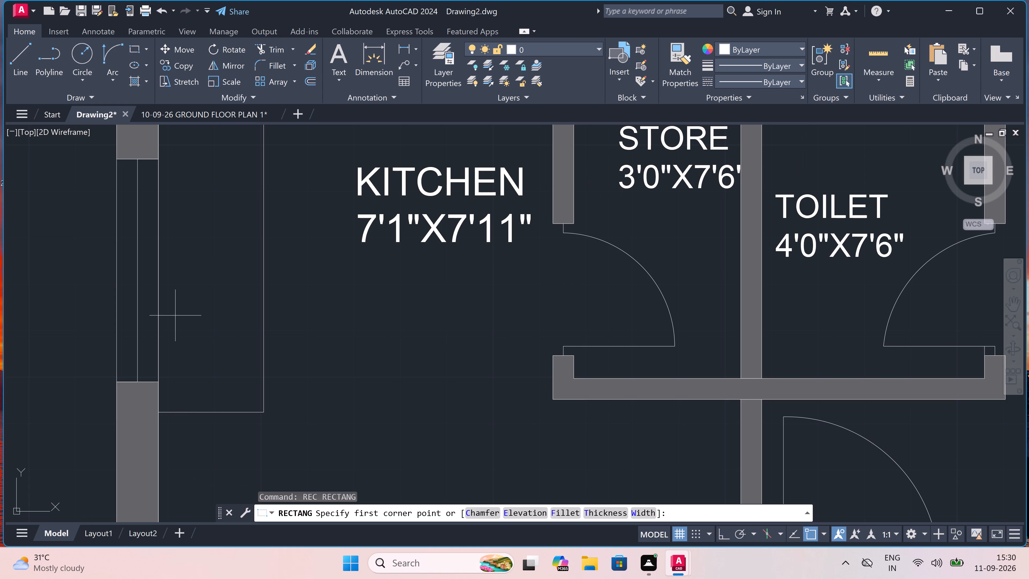
pyautogui.click(171, 296)
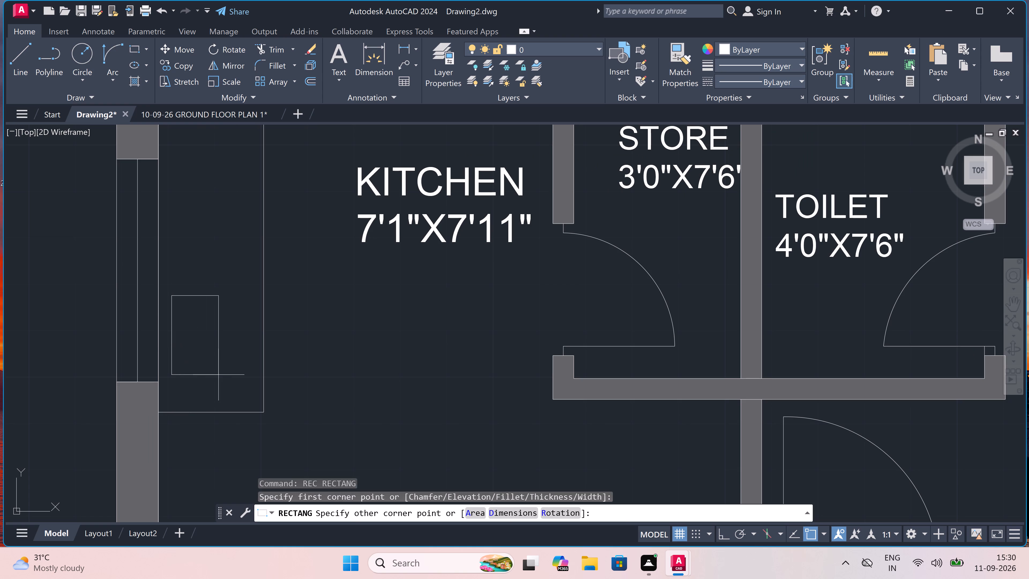
pyautogui.click(253, 403)
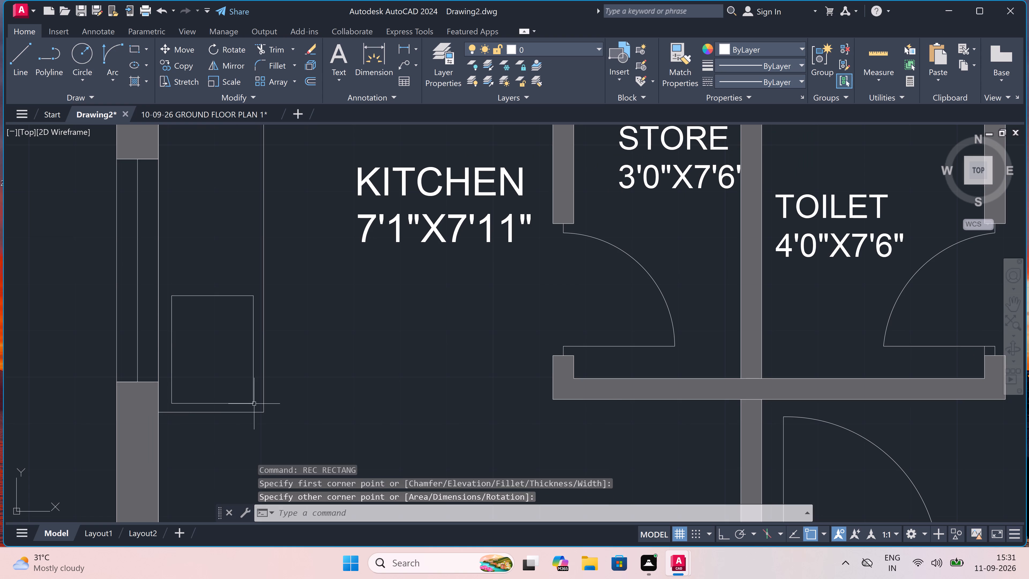
# Draw a small narrow horizontal rectangle for the tap, crossing the middle of the sink rectangle's window-side edge.
pyautogui.scroll(1, 173, 329)
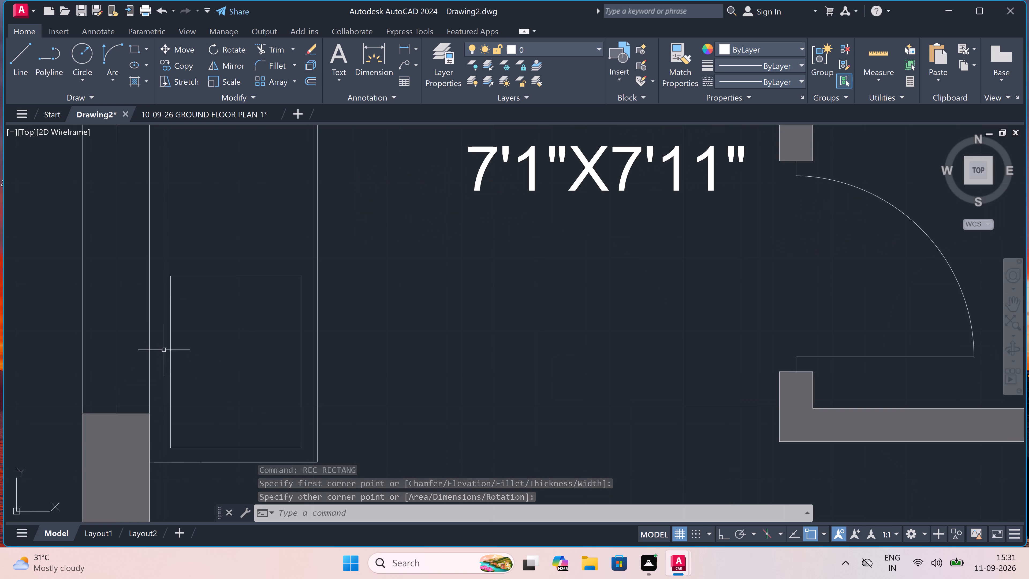
pyautogui.scroll(1, 135, 352)
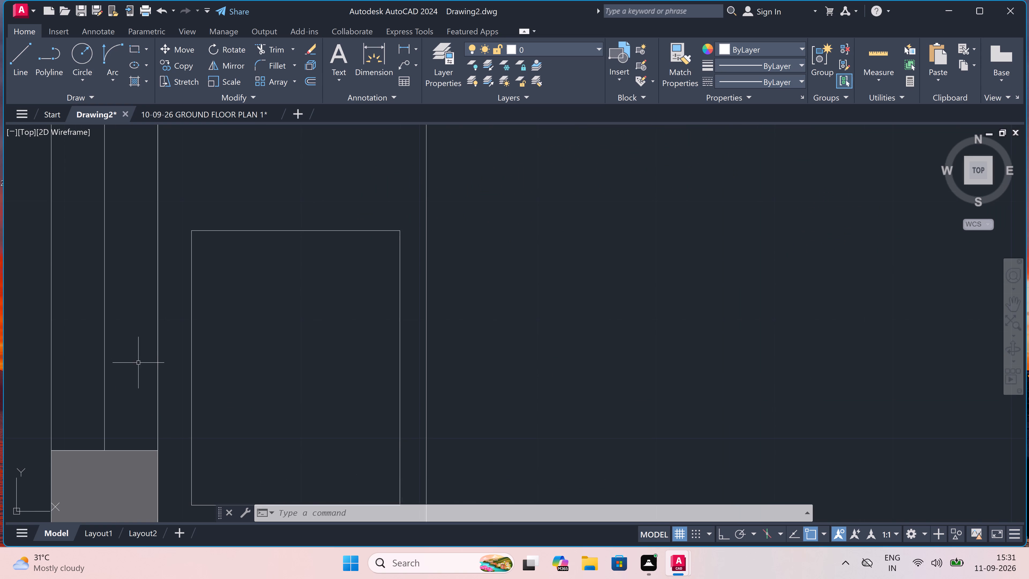
pyautogui.press('space')
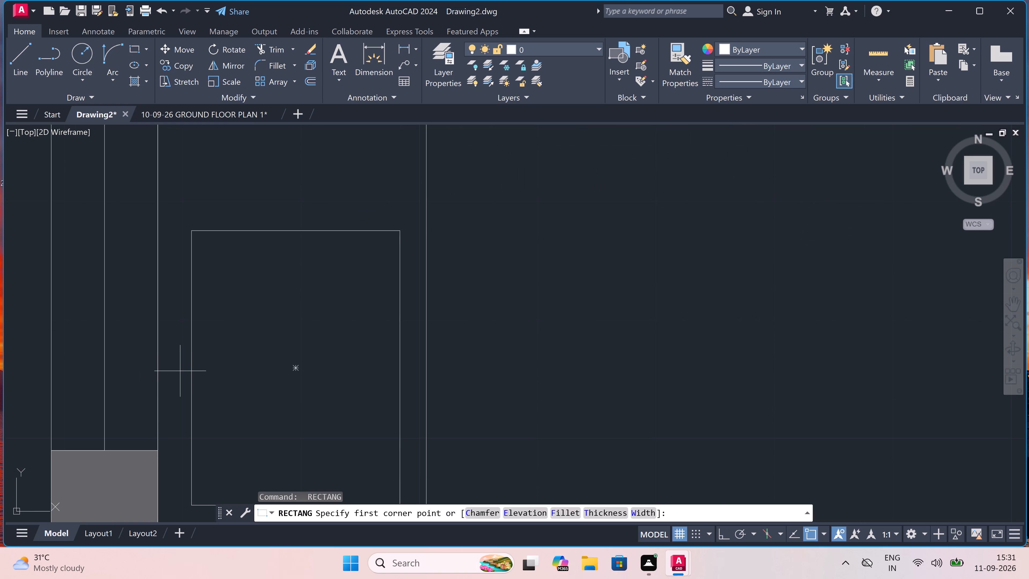
pyautogui.click(170, 360)
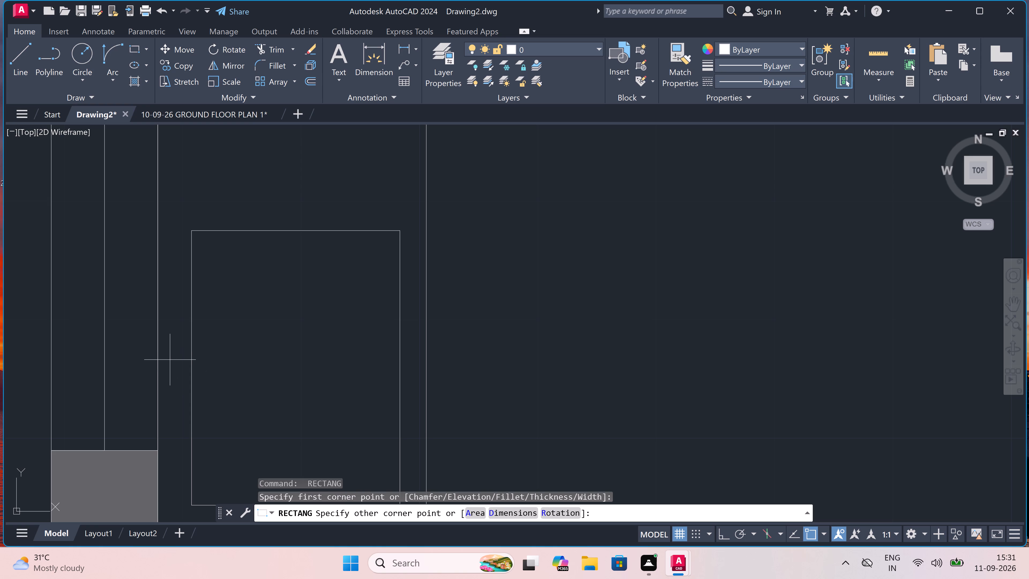
pyautogui.click(230, 376)
# Start another rectangle at the small tap rectangle on the sink's window-side edge.
pyautogui.press('space')
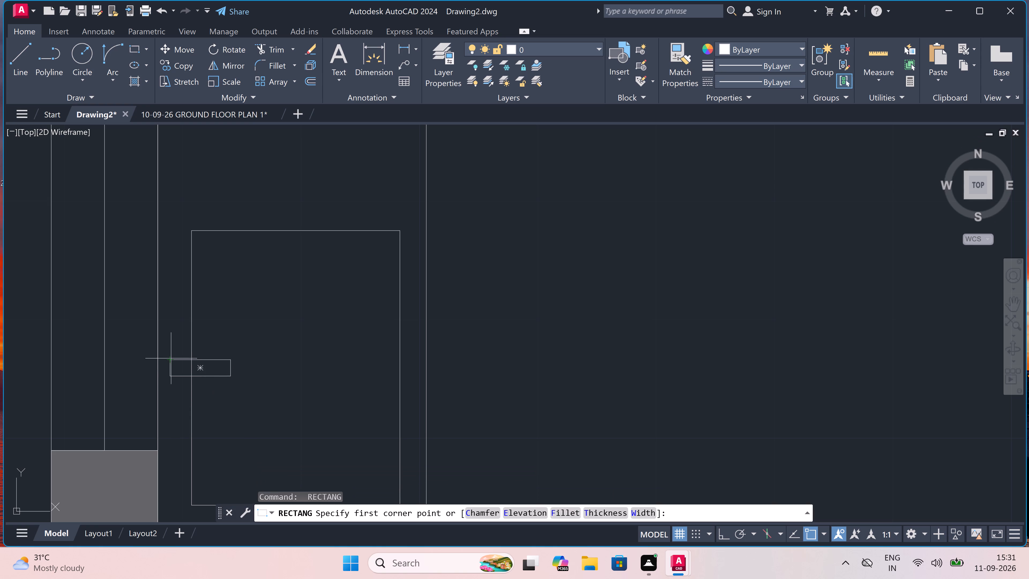
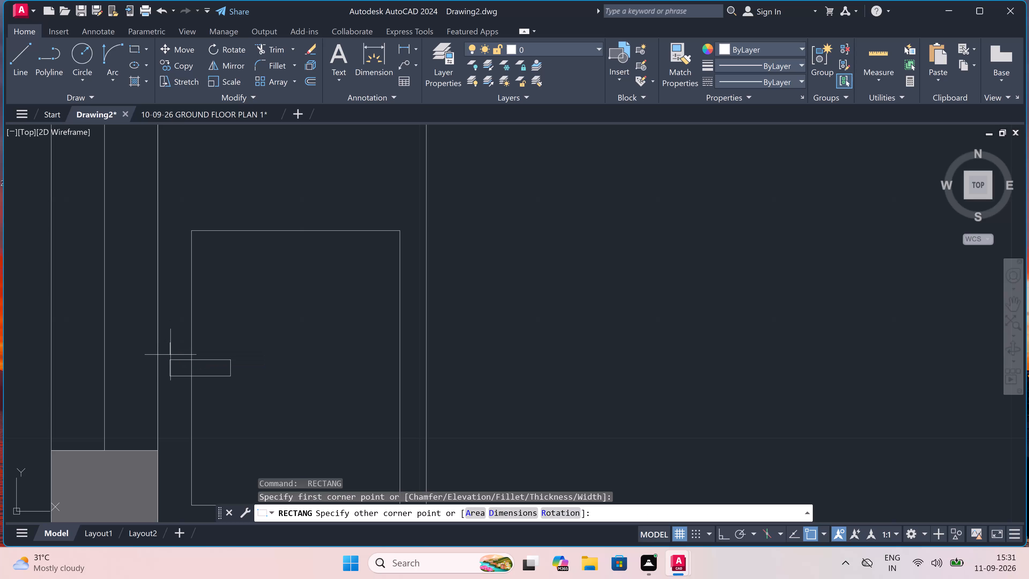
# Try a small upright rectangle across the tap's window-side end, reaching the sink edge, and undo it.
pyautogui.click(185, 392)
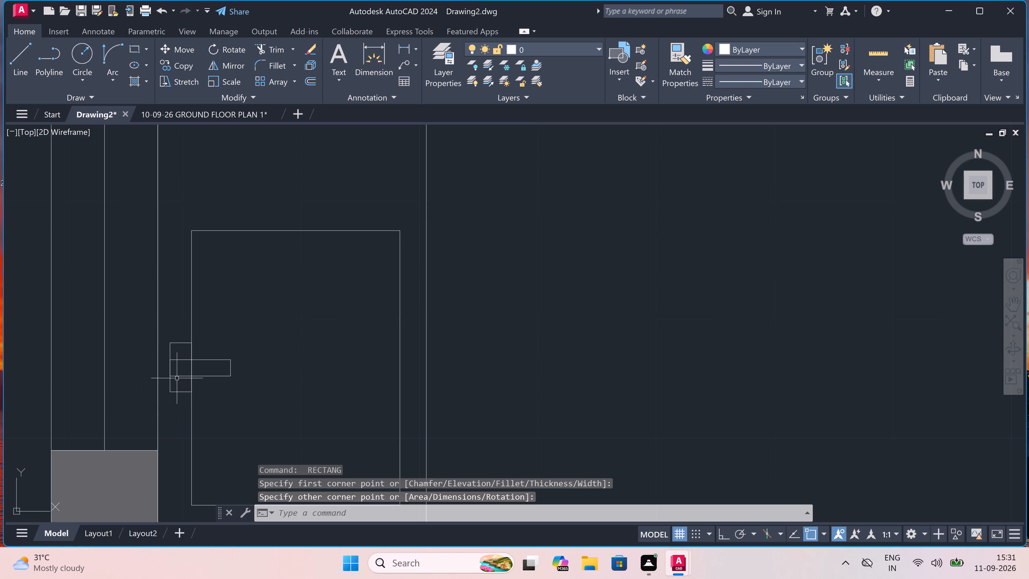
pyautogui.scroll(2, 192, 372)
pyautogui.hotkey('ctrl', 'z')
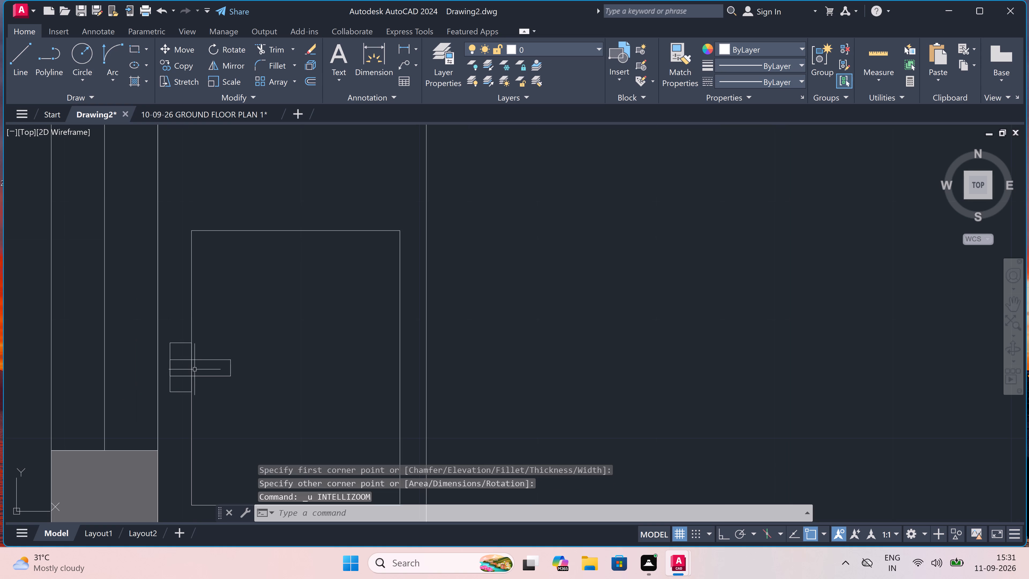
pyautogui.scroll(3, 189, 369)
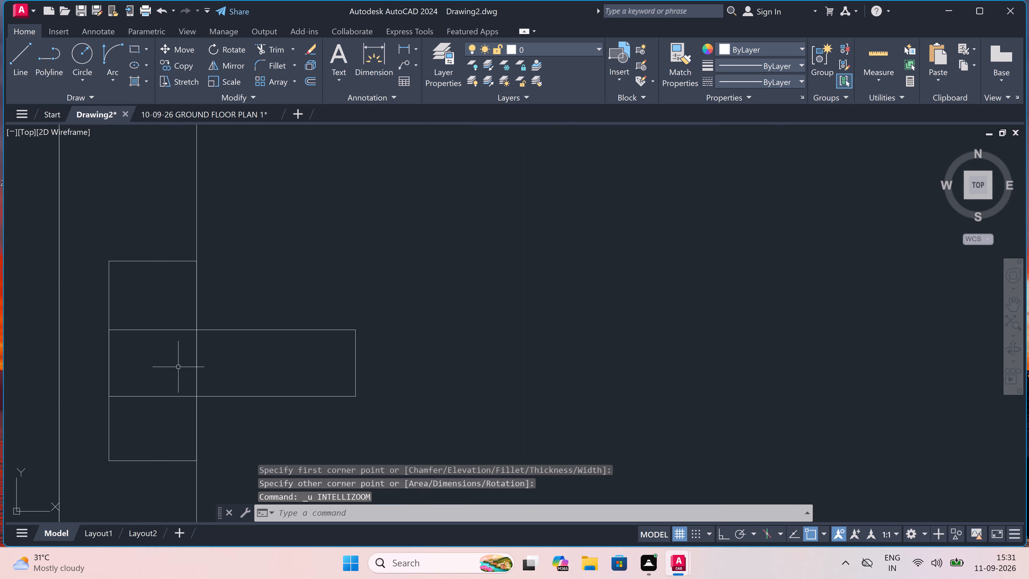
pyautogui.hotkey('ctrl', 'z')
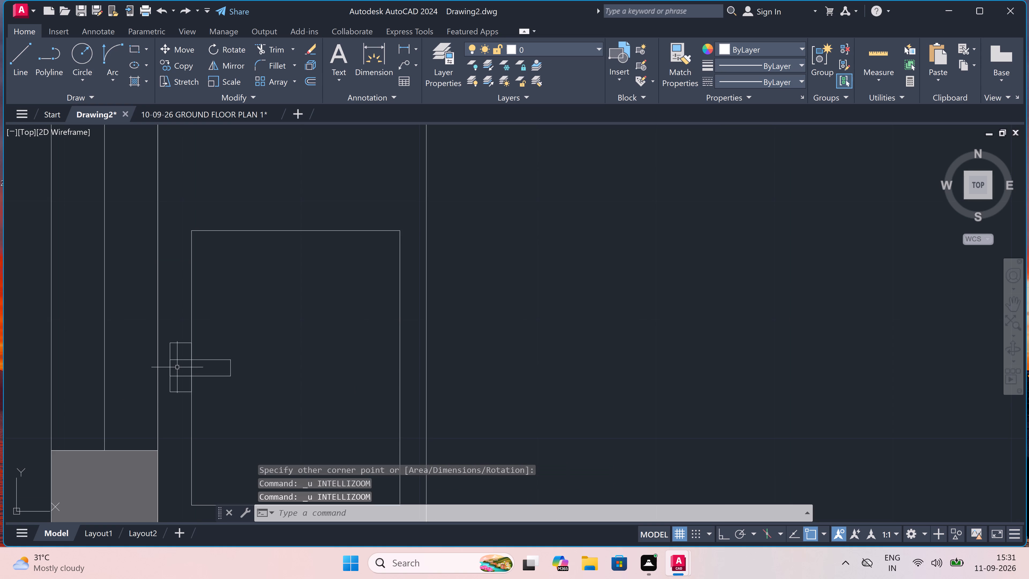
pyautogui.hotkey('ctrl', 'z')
# Draw a narrow upright rectangle over the tap's window-side end, between the wall line and the sink edge, as the tap's base.
pyautogui.scroll(2, 176, 368)
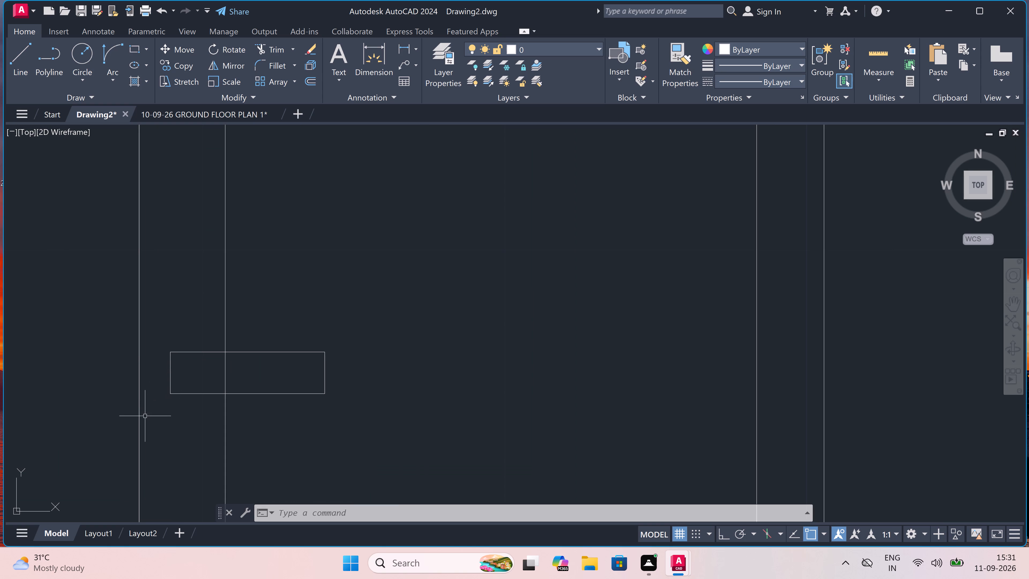
pyautogui.write('RE')
pyautogui.write('C')
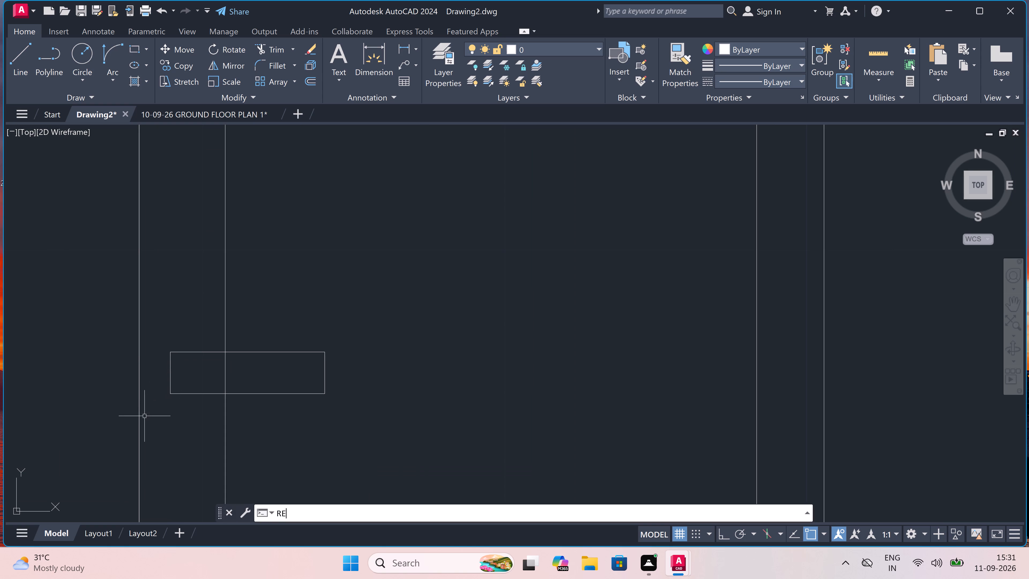
pyautogui.press('space')
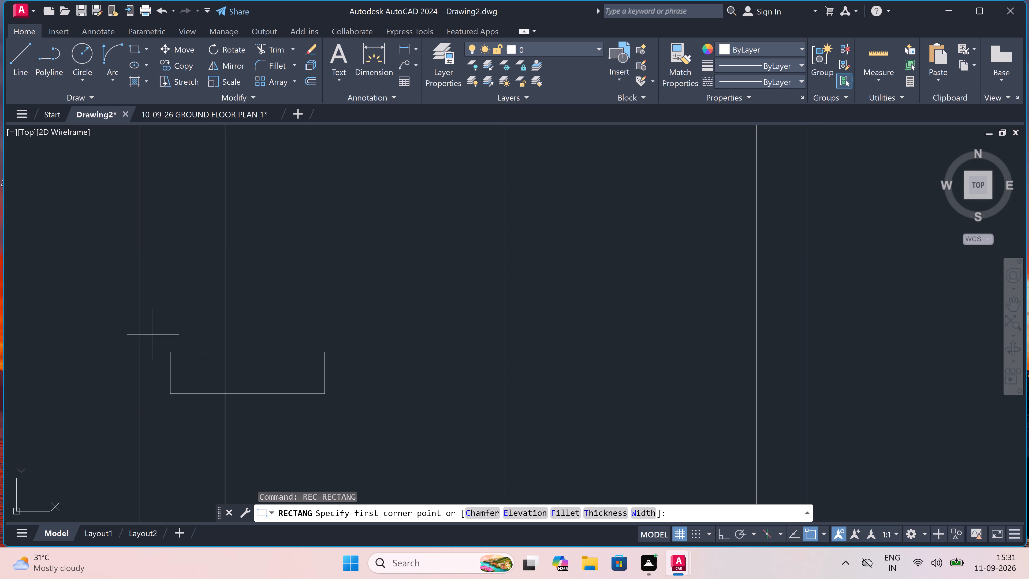
pyautogui.click(154, 324)
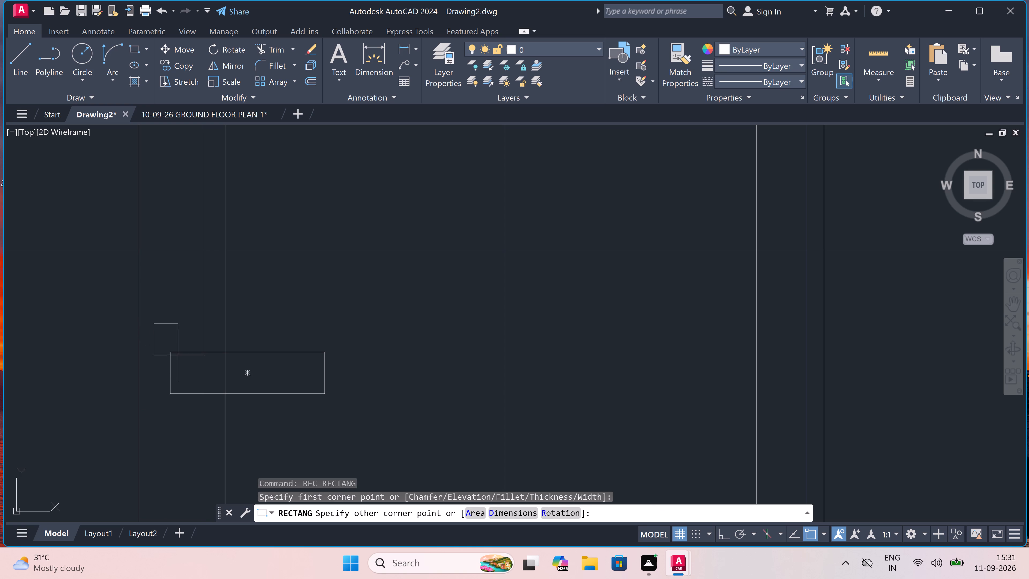
pyautogui.click(191, 428)
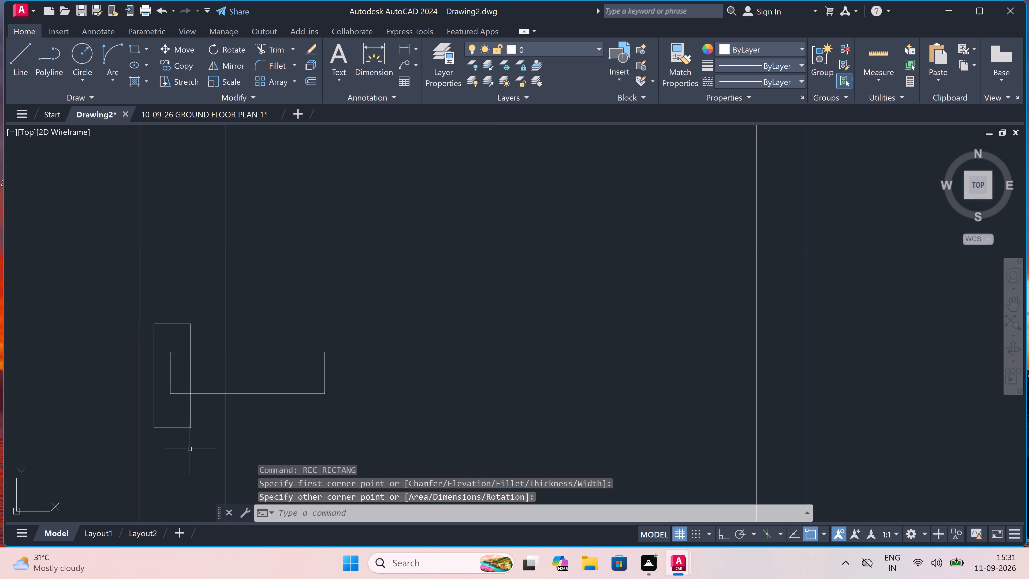
# Trim the overlapping lines inside the tap's base and stem, including the sink edge crossing the stem, to leave one T-shaped outline.
pyautogui.write('TR')
pyautogui.press('space')
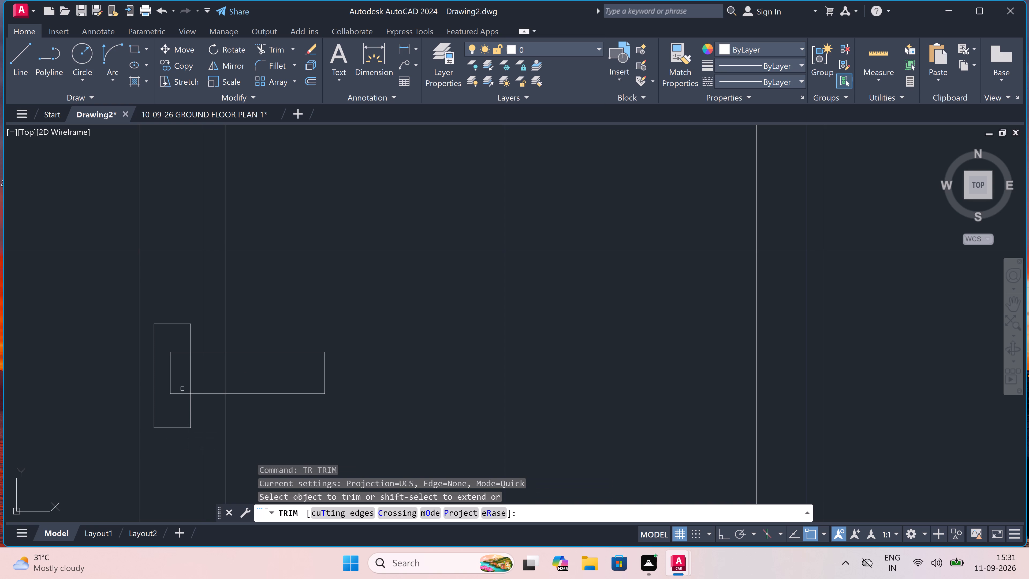
pyautogui.click(164, 375)
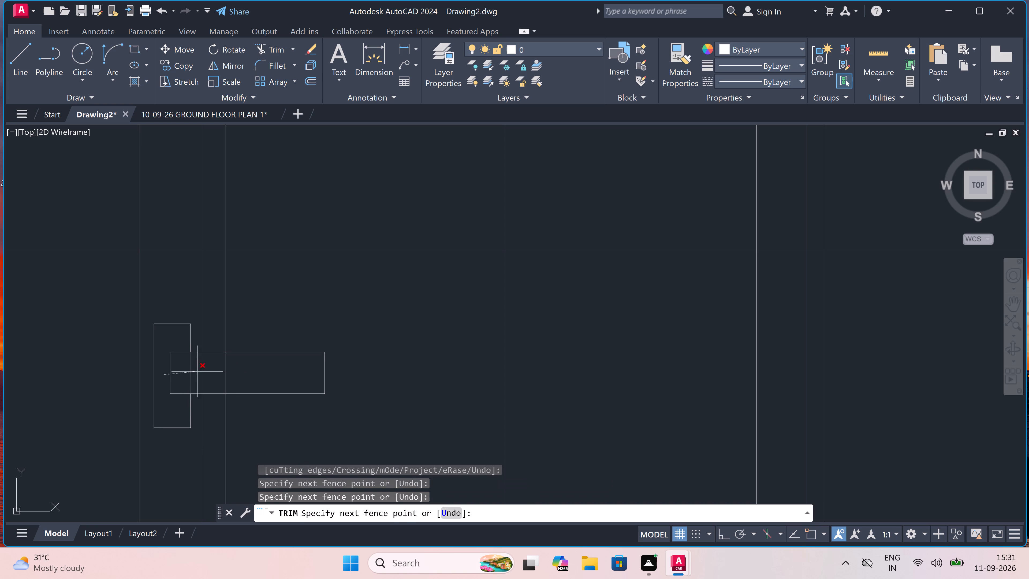
pyautogui.click(251, 374)
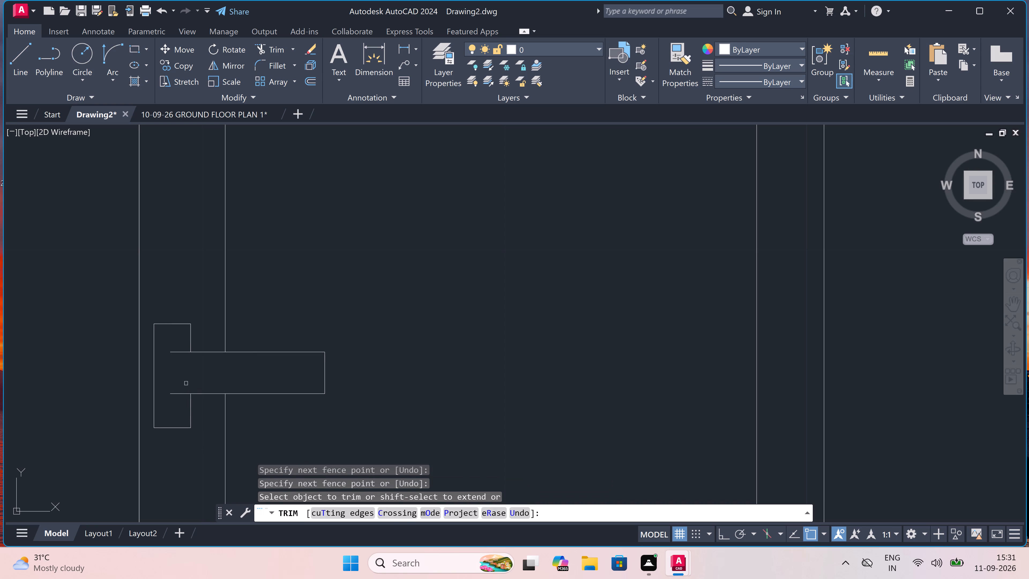
pyautogui.click(178, 344)
pyautogui.click(178, 404)
pyautogui.press('Escape')
# Draw a small circle for the drain inside the sink, level with the tap and near the edge opposite it.
pyautogui.scroll(-3, 207, 366)
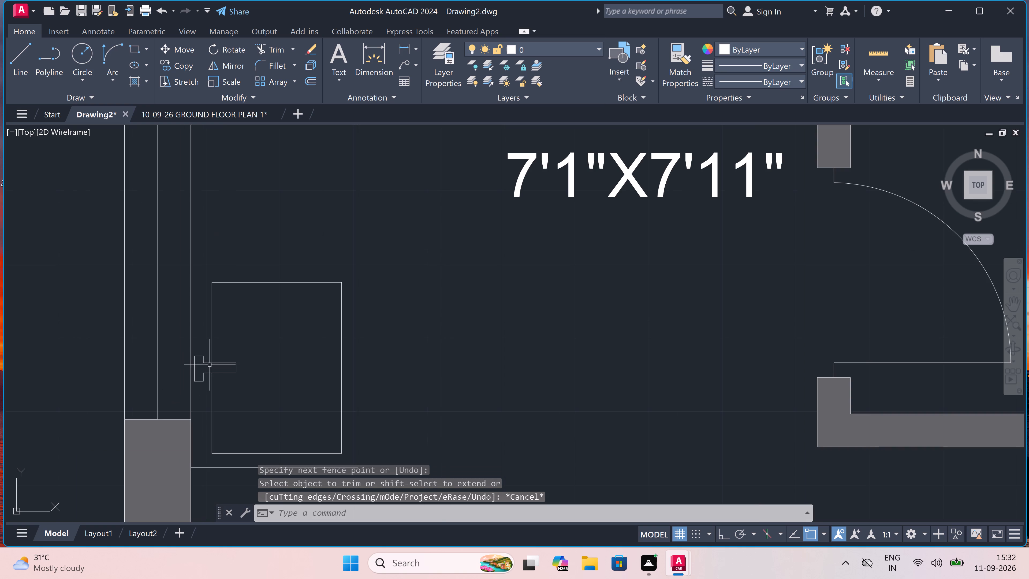
pyautogui.press('c')
pyautogui.press('space')
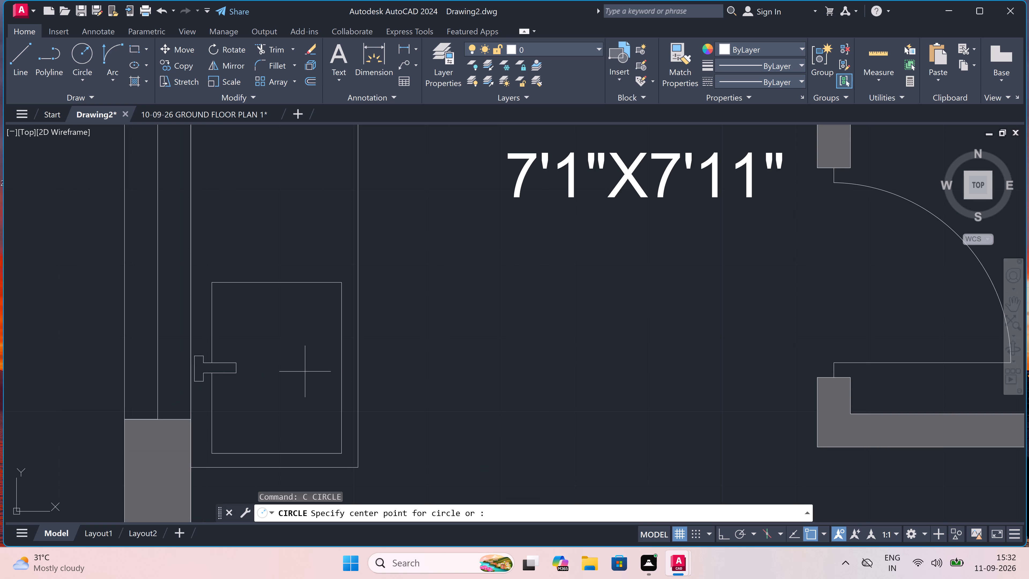
pyautogui.click(310, 366)
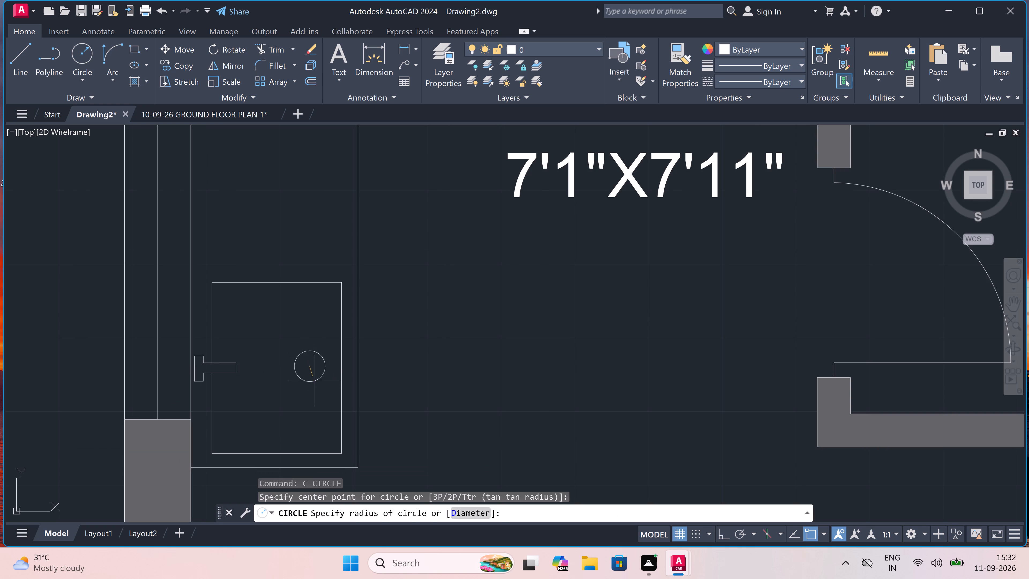
pyautogui.scroll(1, 313, 376)
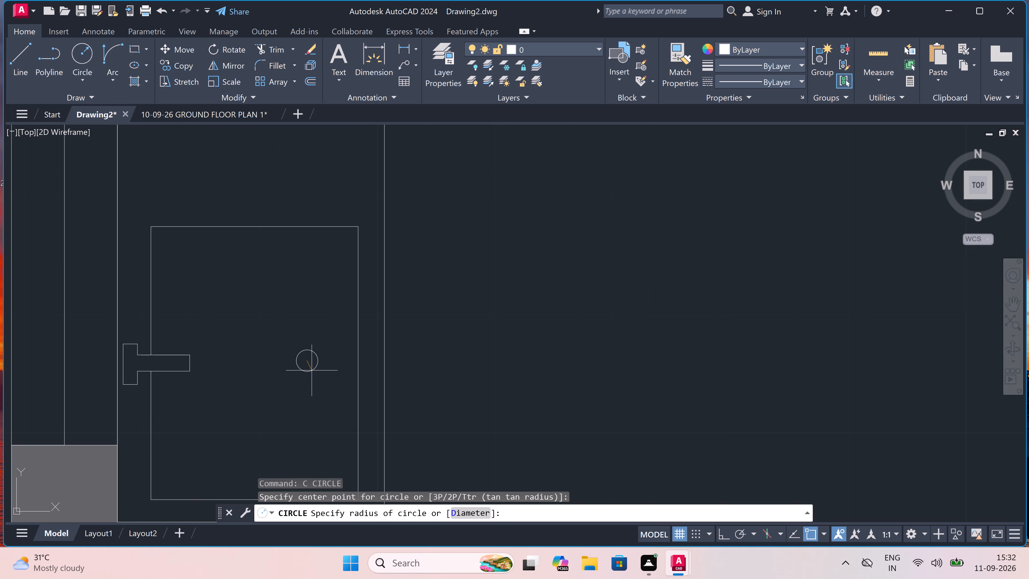
pyautogui.click(312, 372)
pyautogui.scroll(-3, 272, 379)
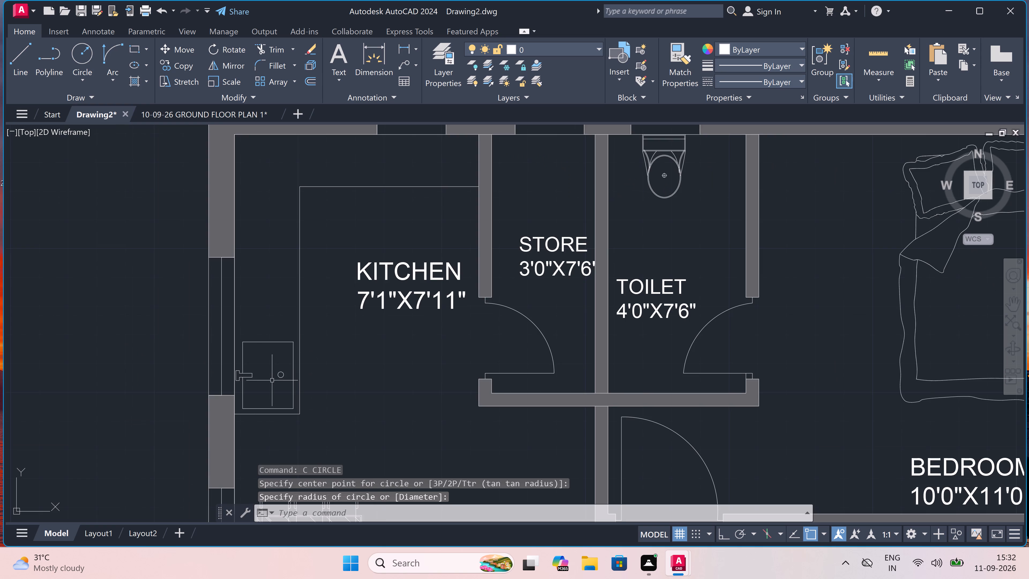
# Draw a second rectangle slightly inside the sink outline, leaving a thin even rim on all sides.
pyautogui.scroll(-1, 270, 384)
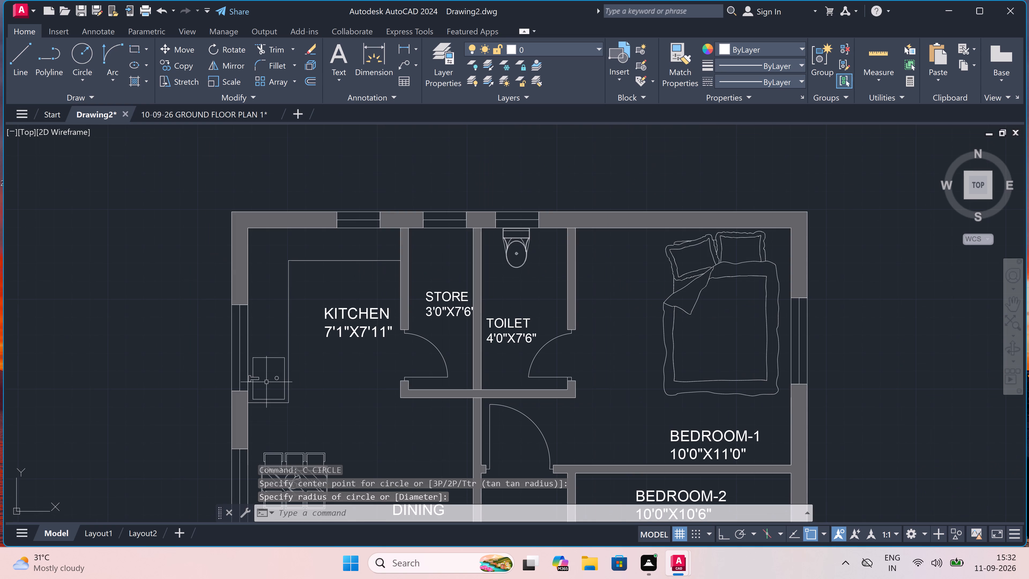
pyautogui.scroll(2, 256, 383)
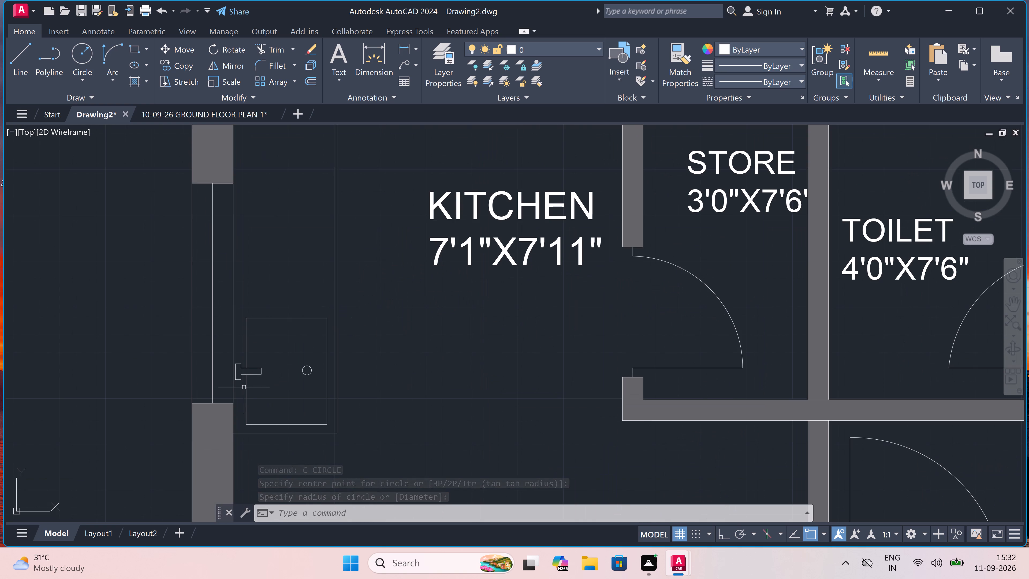
pyautogui.scroll(2, 248, 381)
pyautogui.press('r')
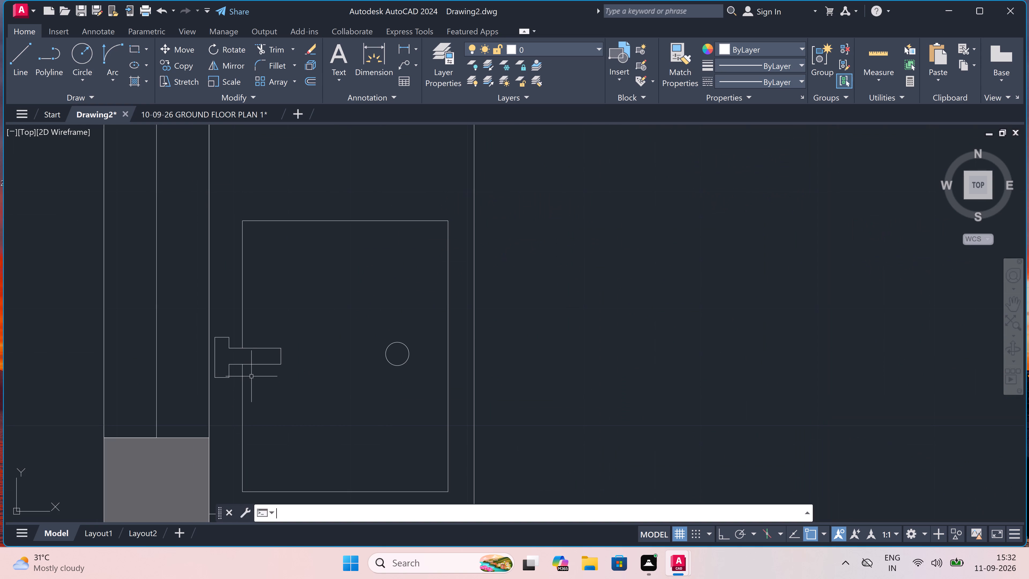
pyautogui.write('EC')
pyautogui.press('space')
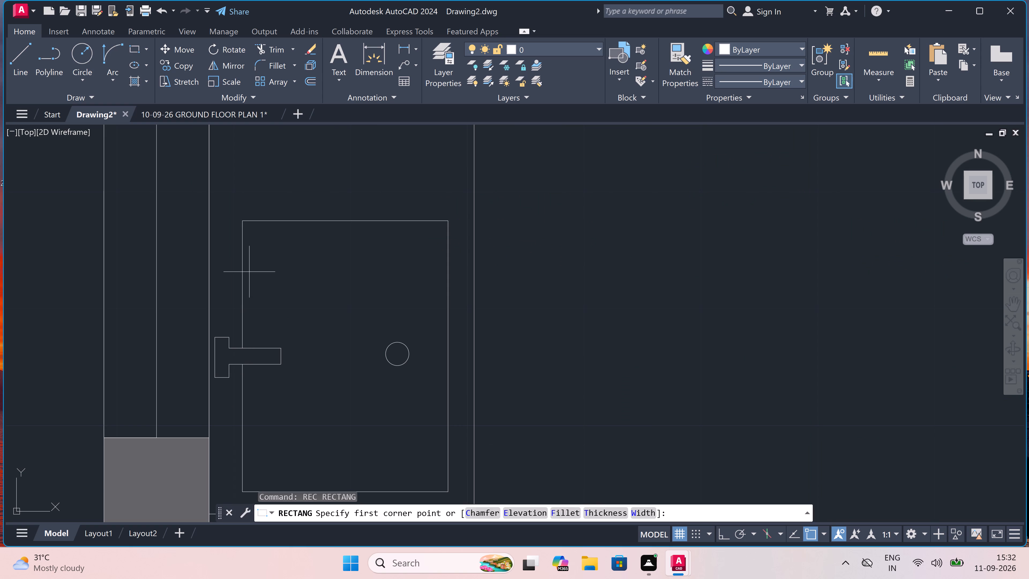
pyautogui.scroll(2, 251, 237)
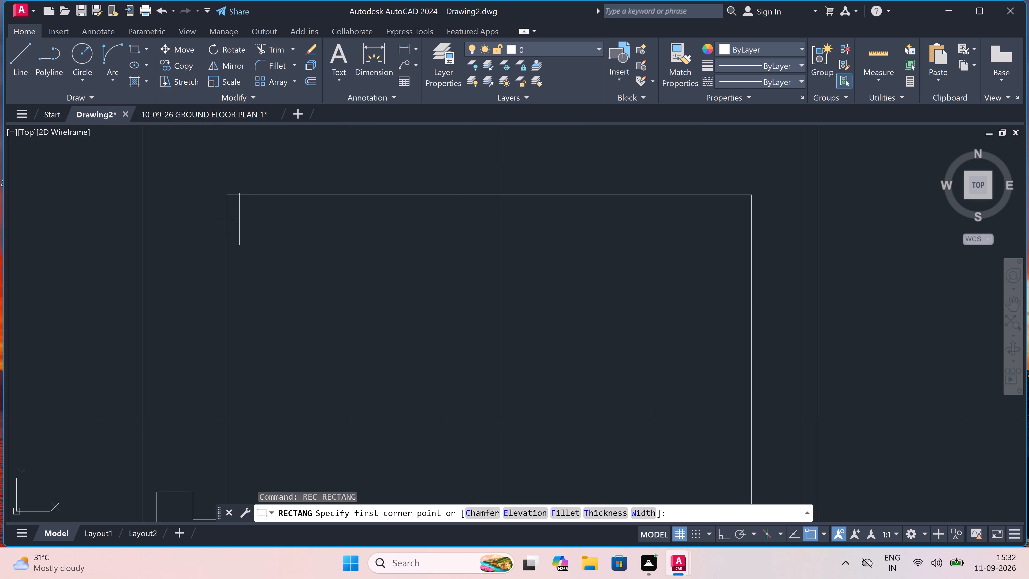
pyautogui.moveTo(241, 215); pyautogui.dragTo(247, 228)
pyautogui.scroll(-4, 355, 295)
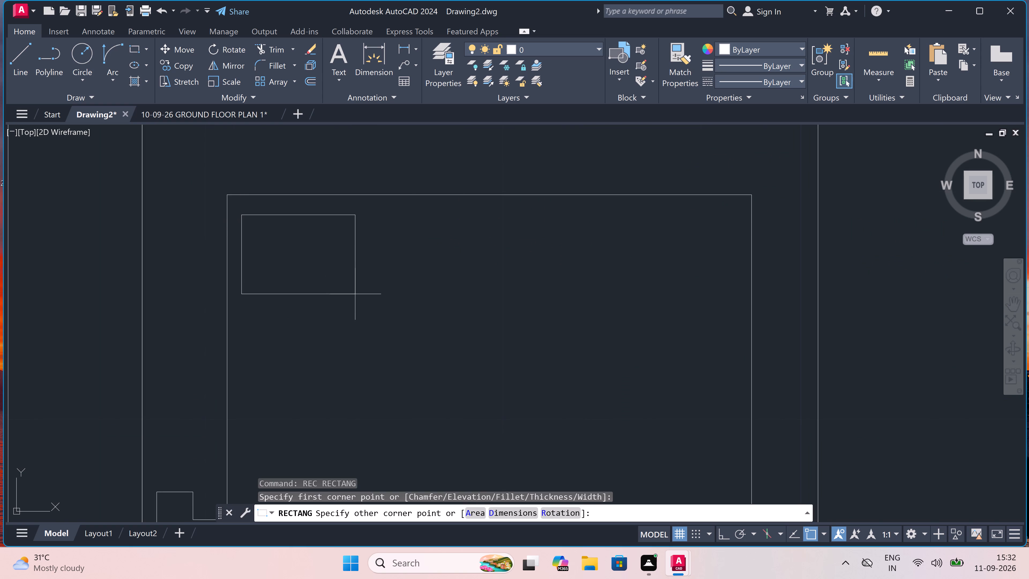
pyautogui.scroll(-1, 498, 337)
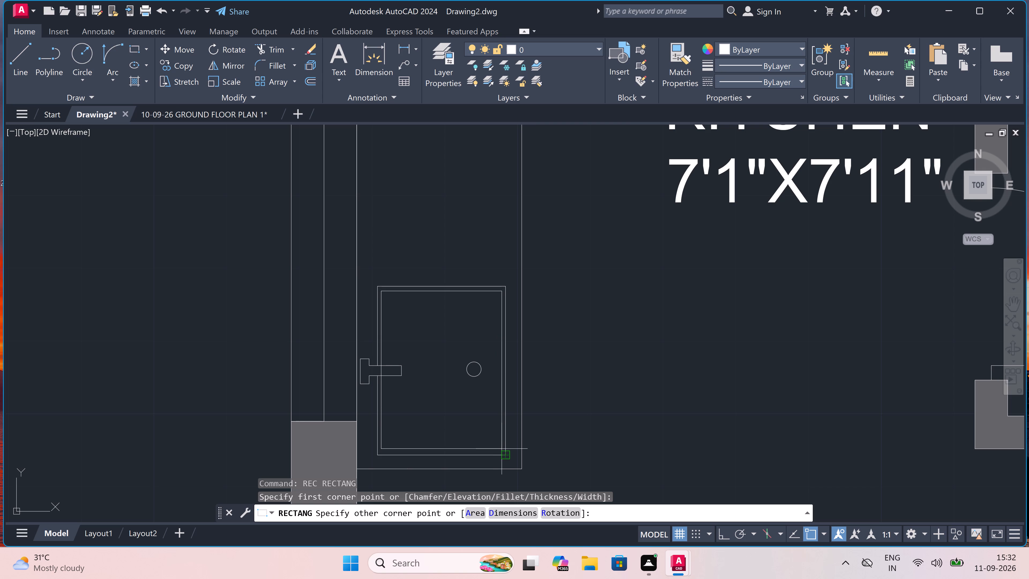
pyautogui.scroll(1, 502, 449)
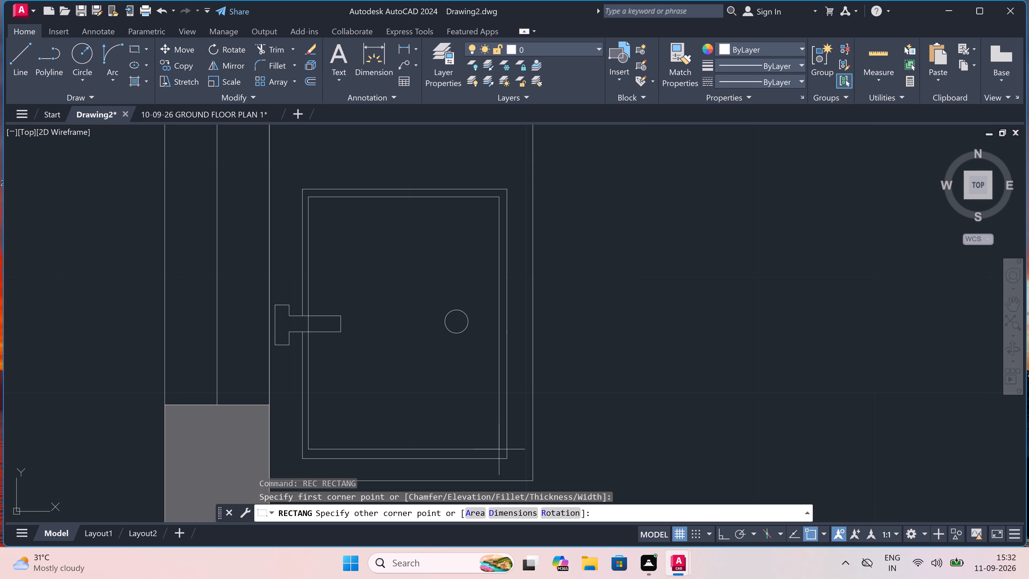
pyautogui.scroll(1, 501, 448)
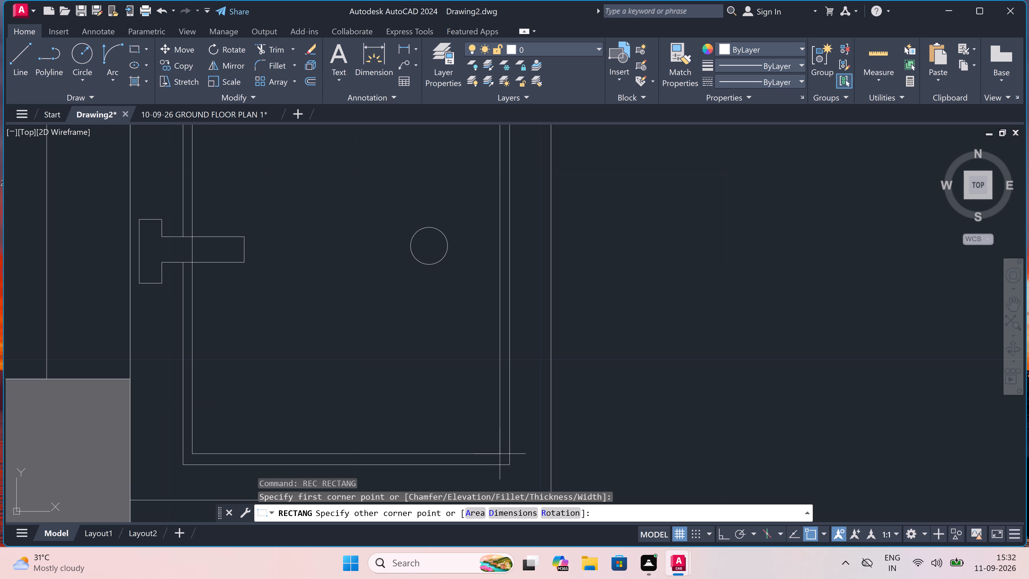
pyautogui.click(500, 453)
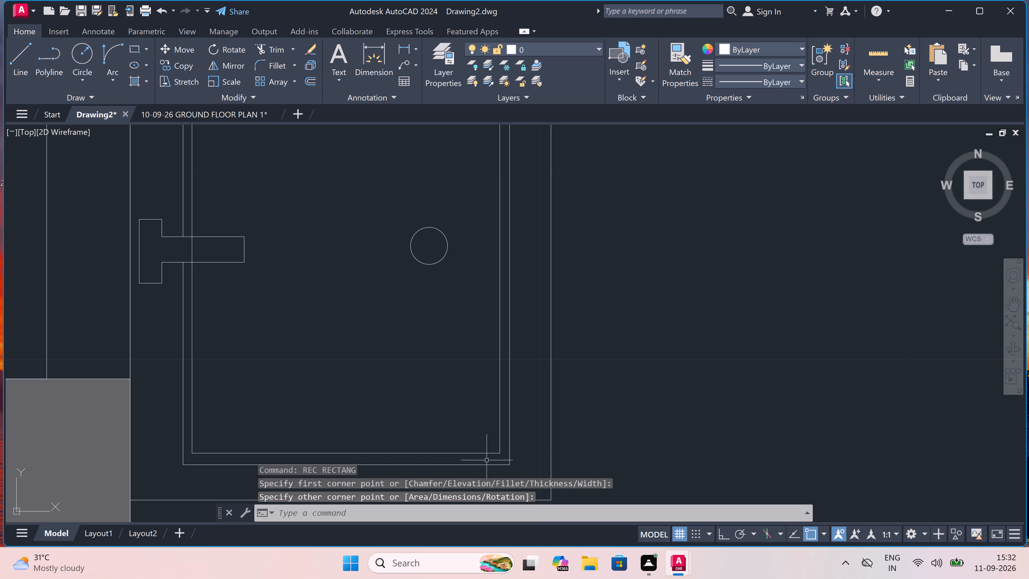
# Trim the part of the inner sink rectangle's edge that crosses the tap stem.
pyautogui.scroll(-3, 452, 443)
pyautogui.scroll(3, 388, 398)
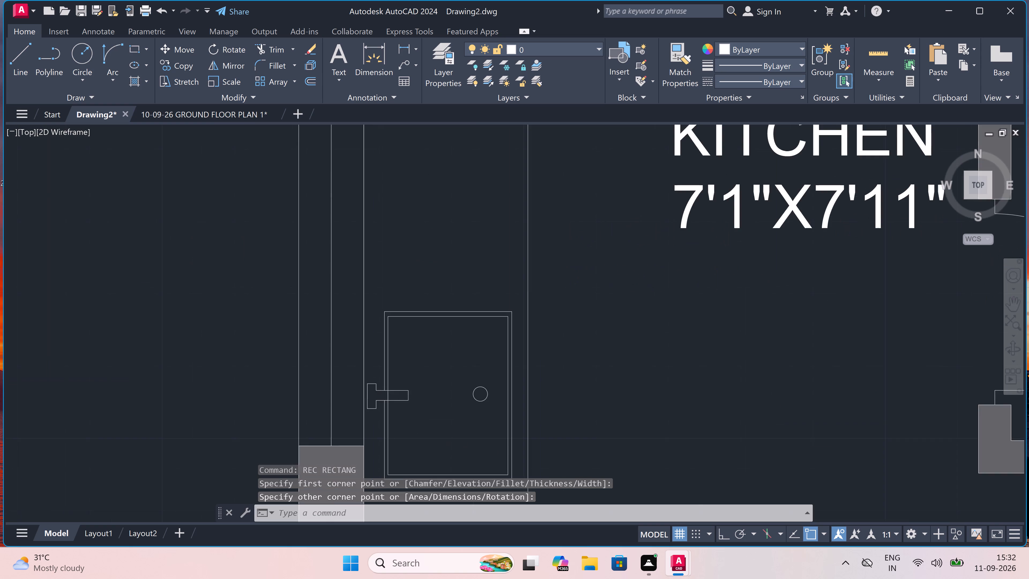
pyautogui.scroll(1, 388, 398)
pyautogui.press('t')
pyautogui.press('r')
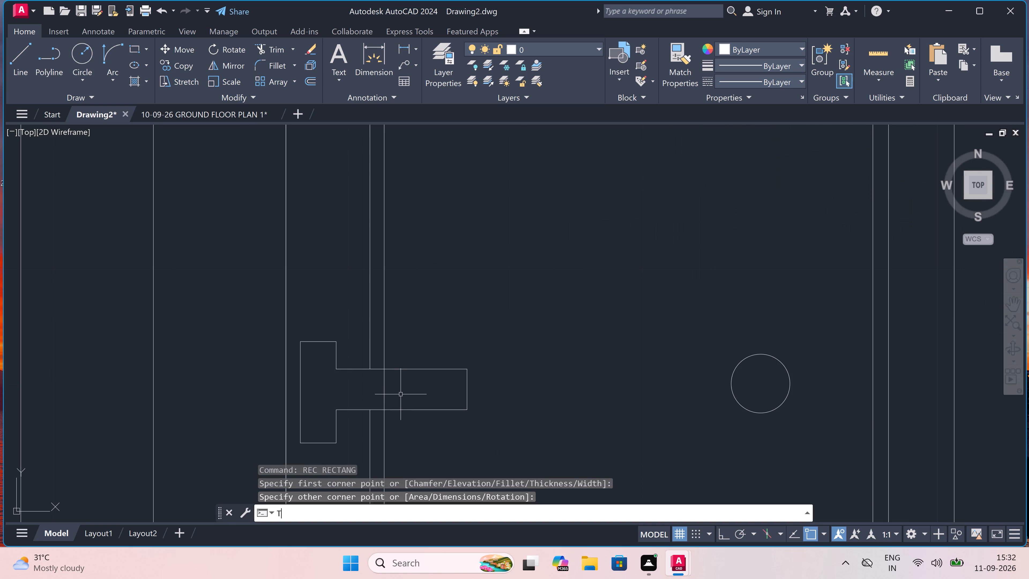
pyautogui.press('space')
pyautogui.click(404, 400)
pyautogui.click(375, 389)
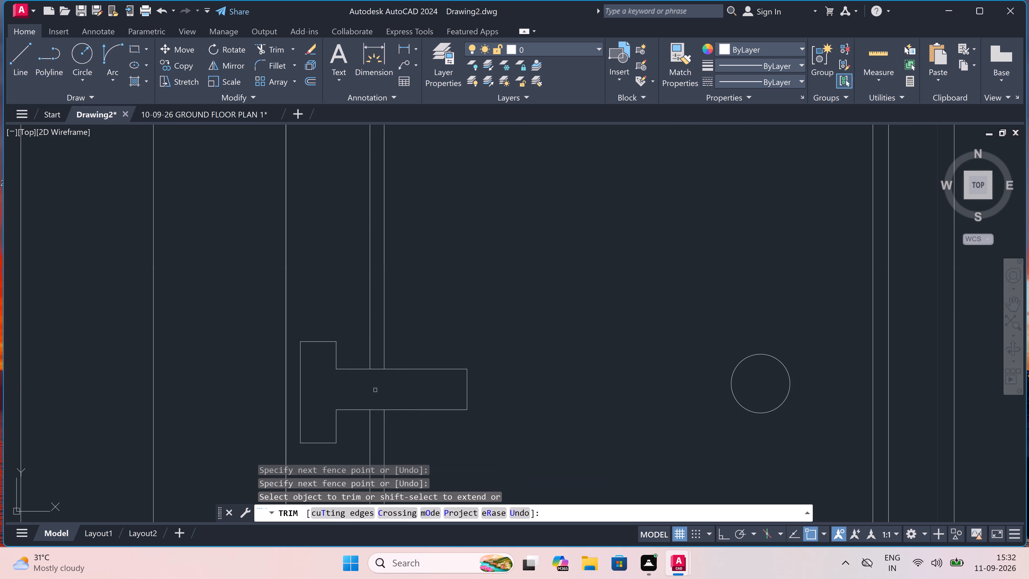
pyautogui.press('Escape')
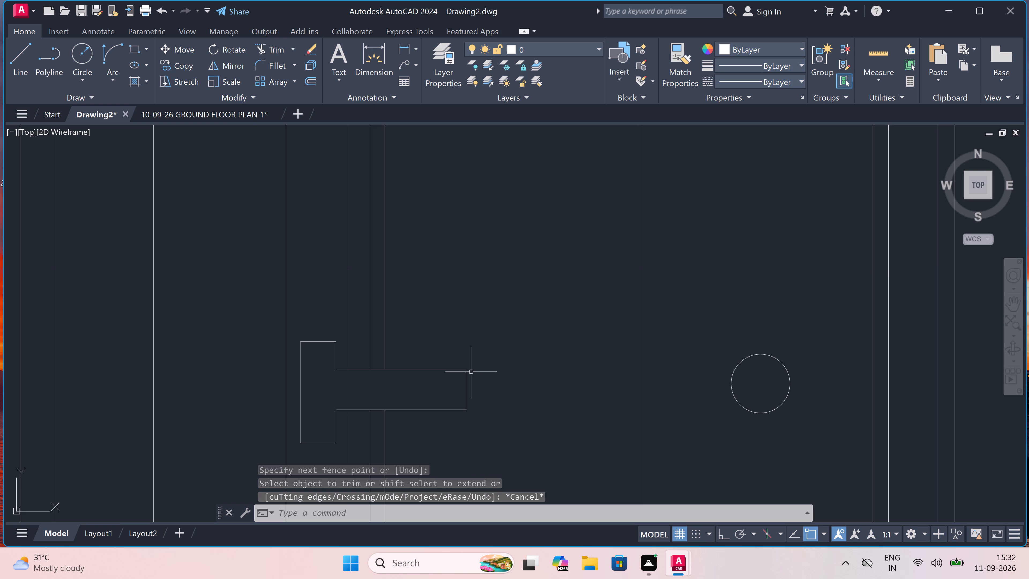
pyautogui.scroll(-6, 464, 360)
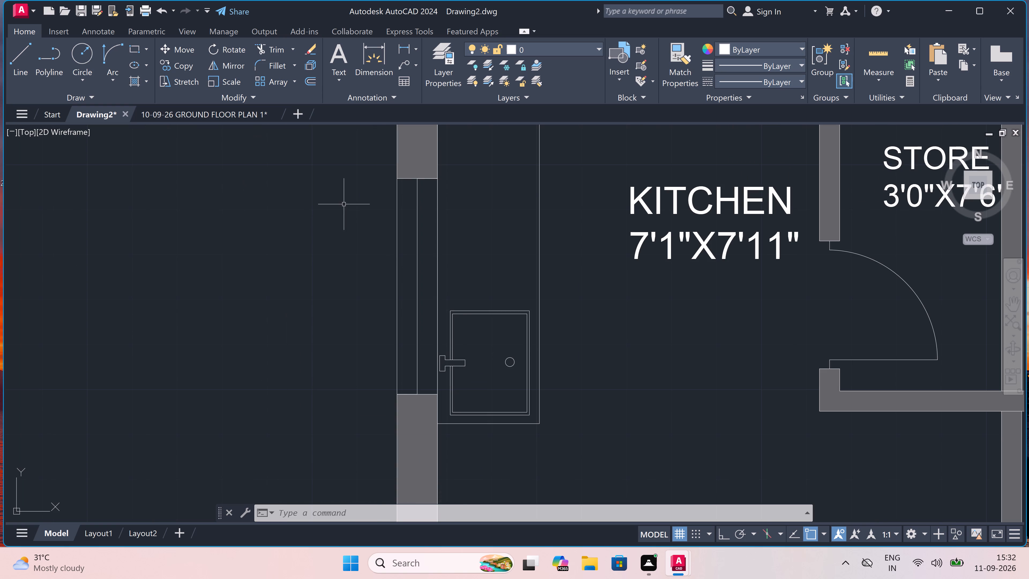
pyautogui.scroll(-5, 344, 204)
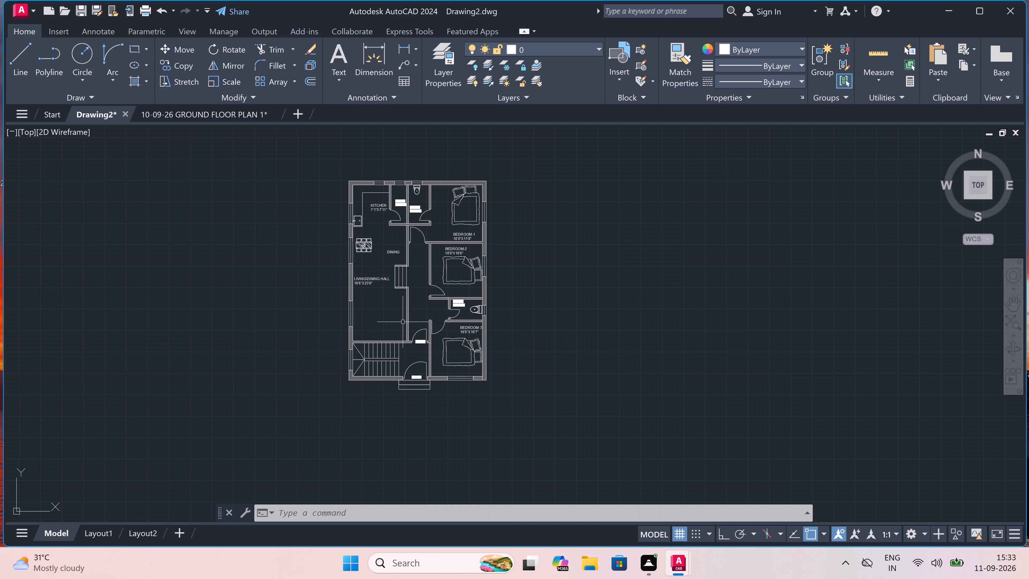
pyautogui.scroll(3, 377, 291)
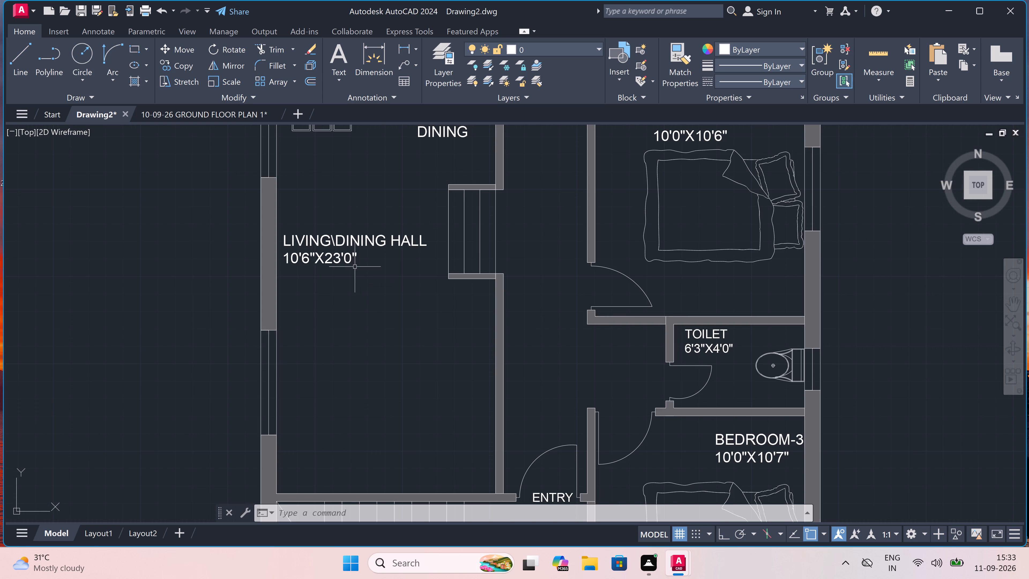
# Break the LIVING\DINING HALL label so that HALL sits on its own line above the room size.
pyautogui.tripleClick(323, 239)
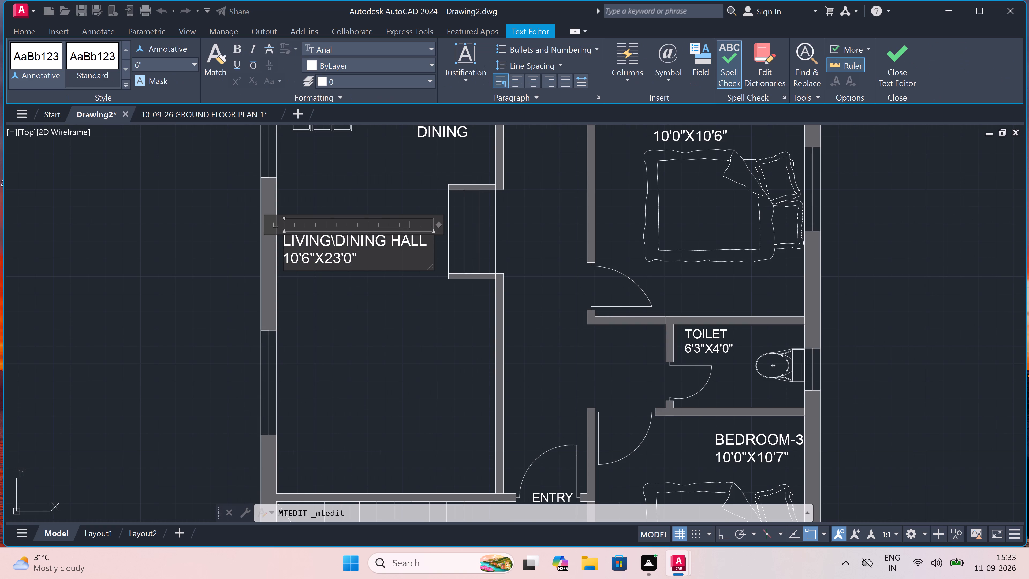
pyautogui.click(385, 234)
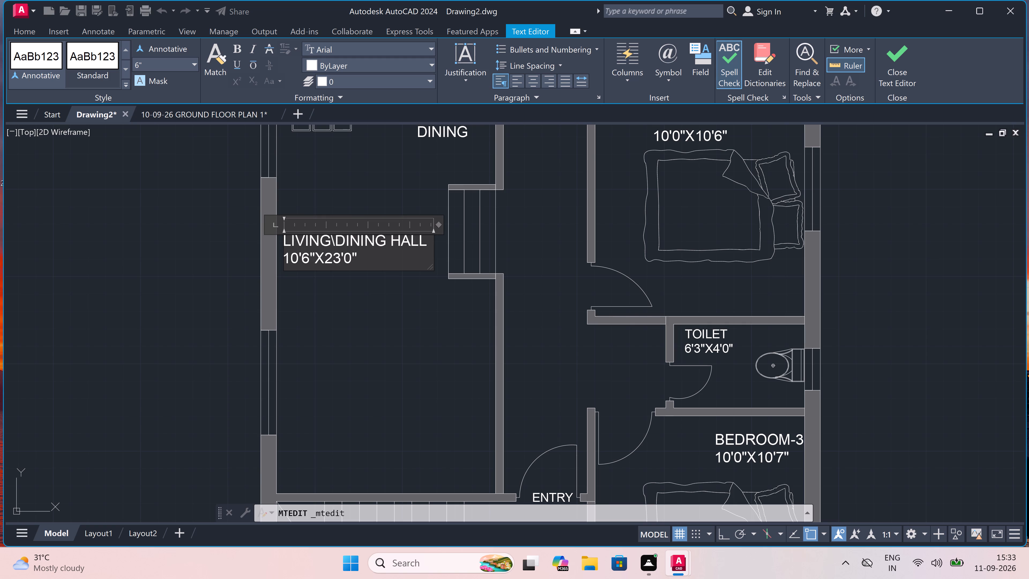
pyautogui.click(388, 238)
pyautogui.press('Return')
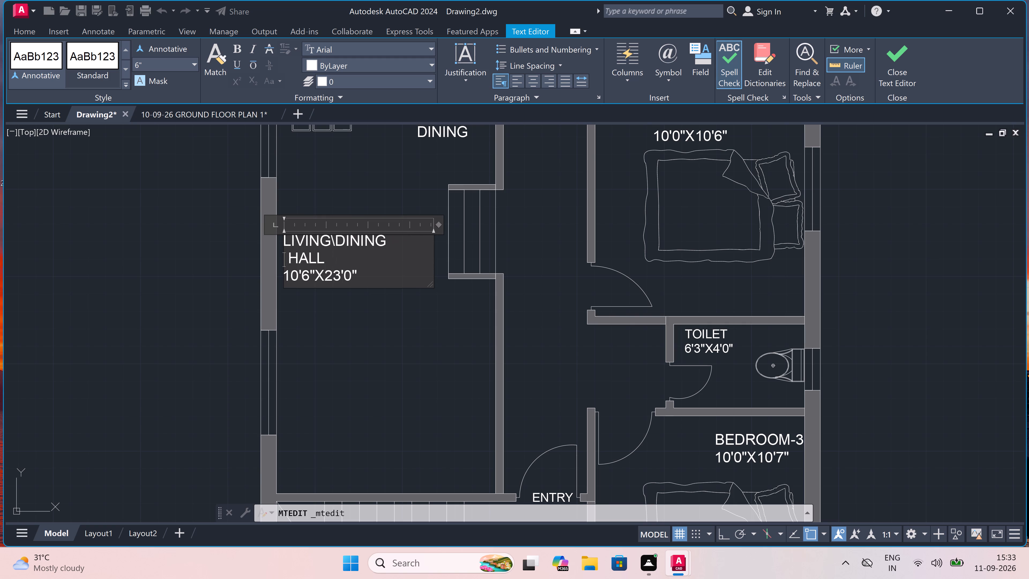
pyautogui.click(366, 347)
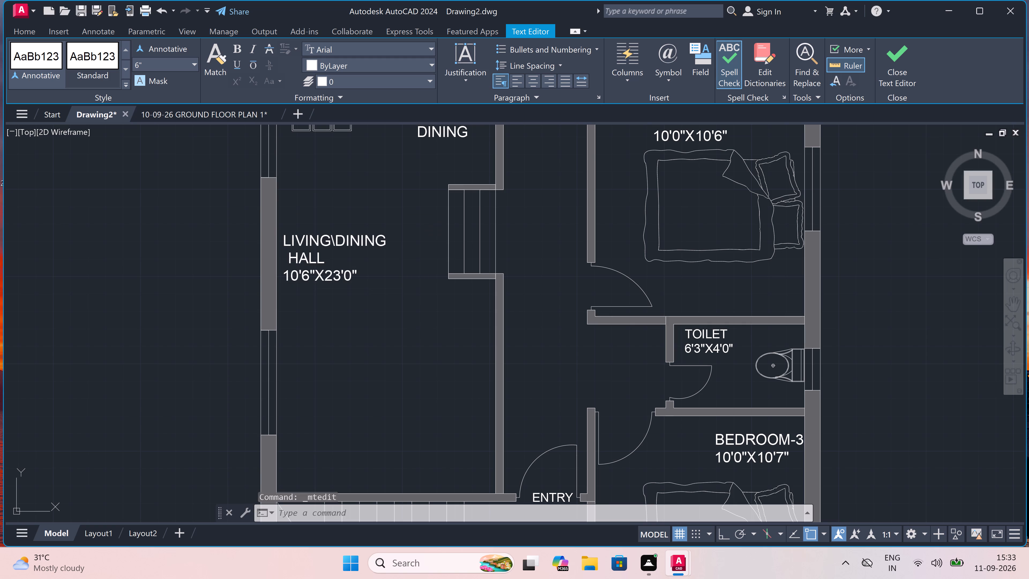
# Open the recent drawing living_room_furniture (1).dwg as a source of furniture for the living hall.
pyautogui.scroll(-3, 359, 296)
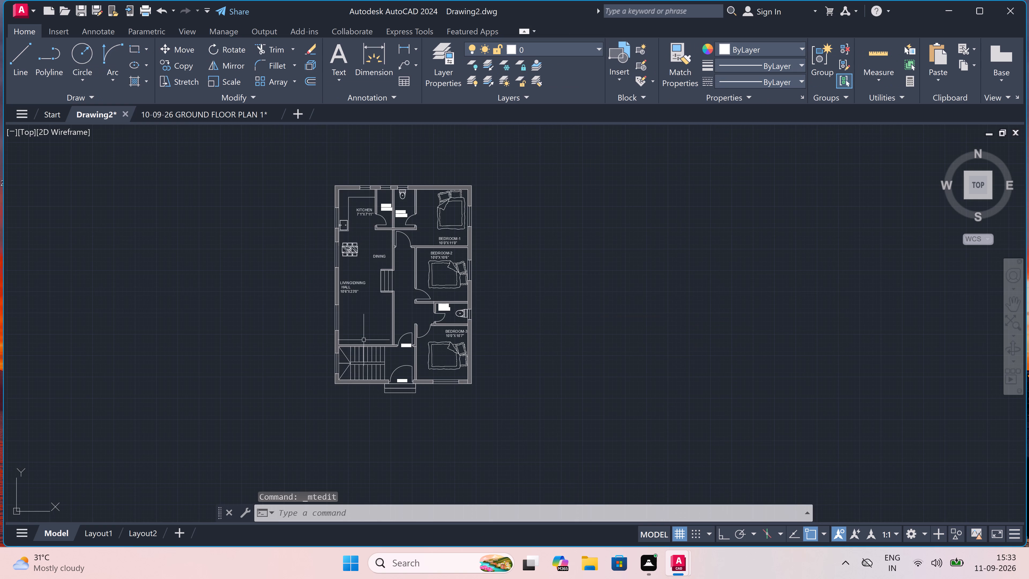
pyautogui.scroll(1, 362, 333)
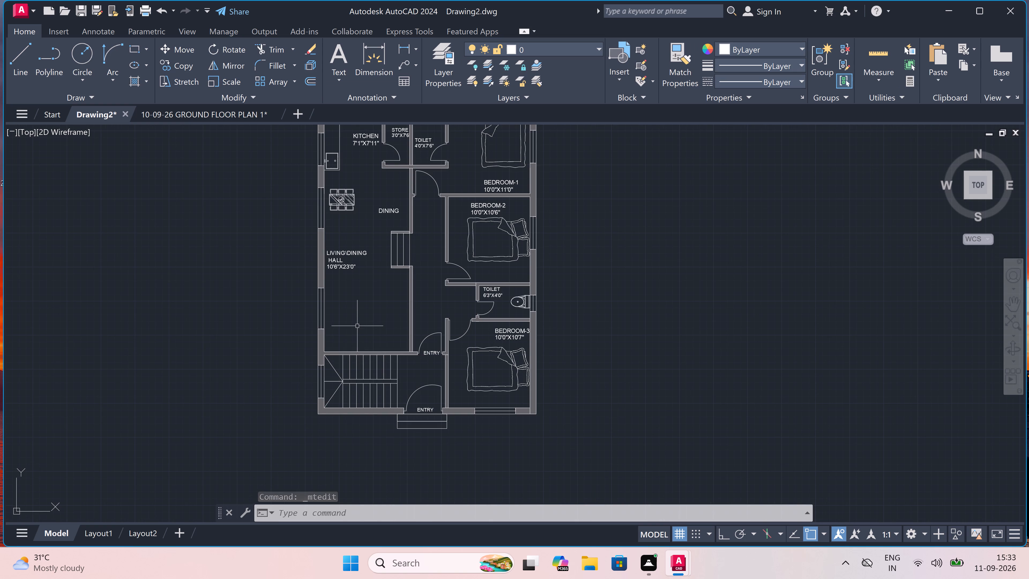
pyautogui.scroll(1, 355, 295)
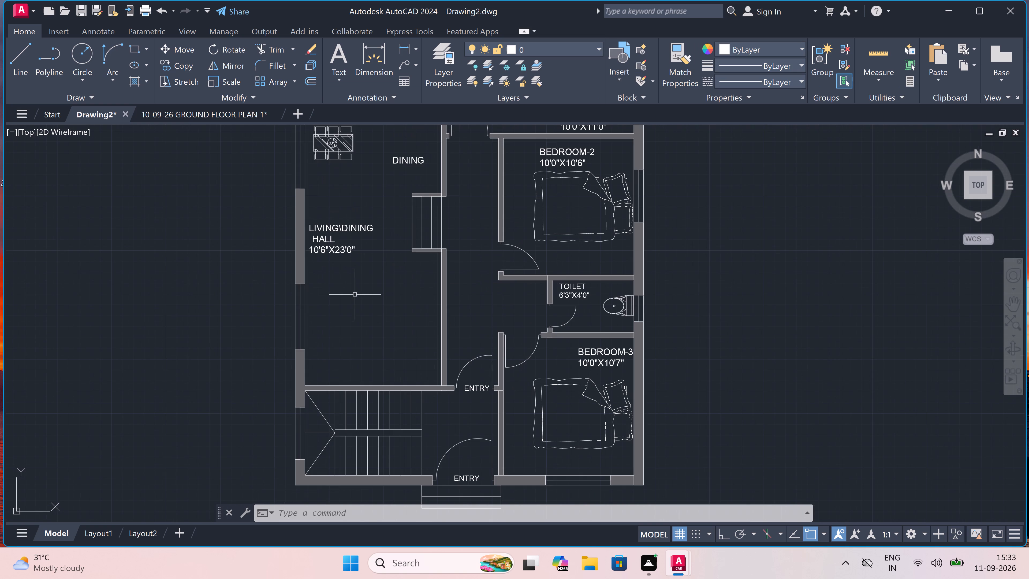
pyautogui.scroll(1, 353, 295)
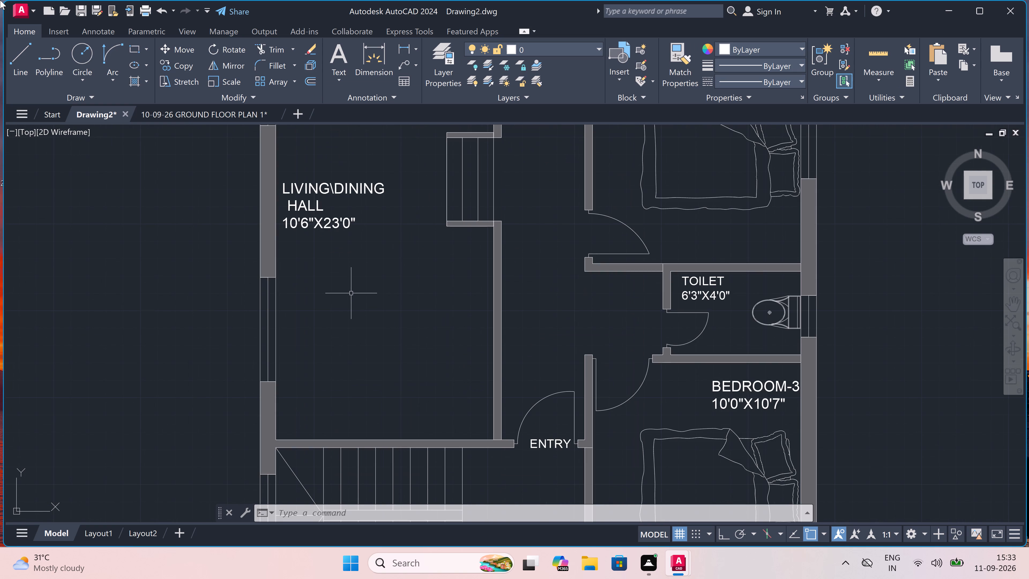
pyautogui.click(22, 7)
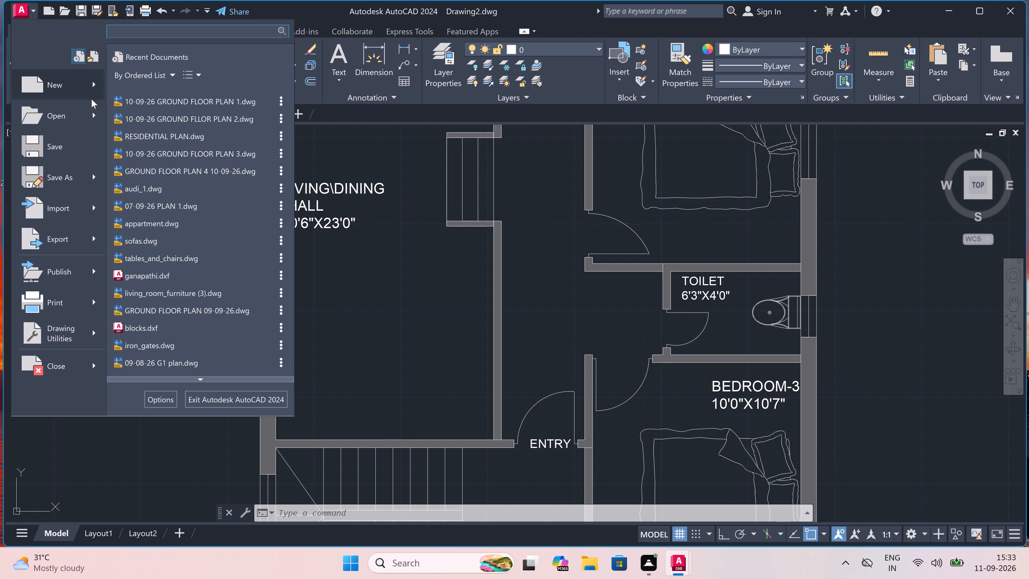
pyautogui.scroll(1, 204, 254)
pyautogui.scroll(-1, 196, 236)
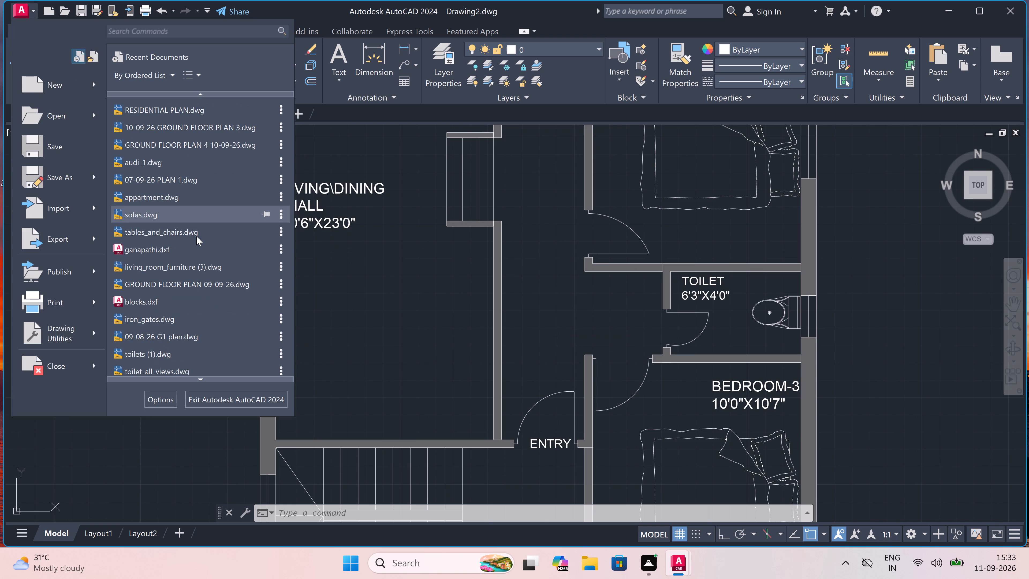
pyautogui.scroll(-2, 196, 236)
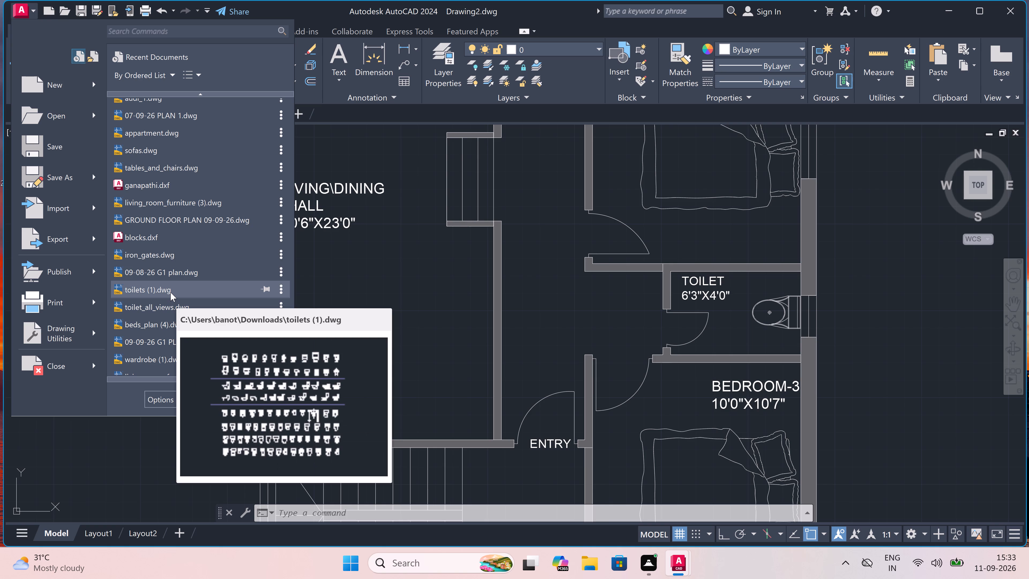
pyautogui.scroll(-2, 161, 274)
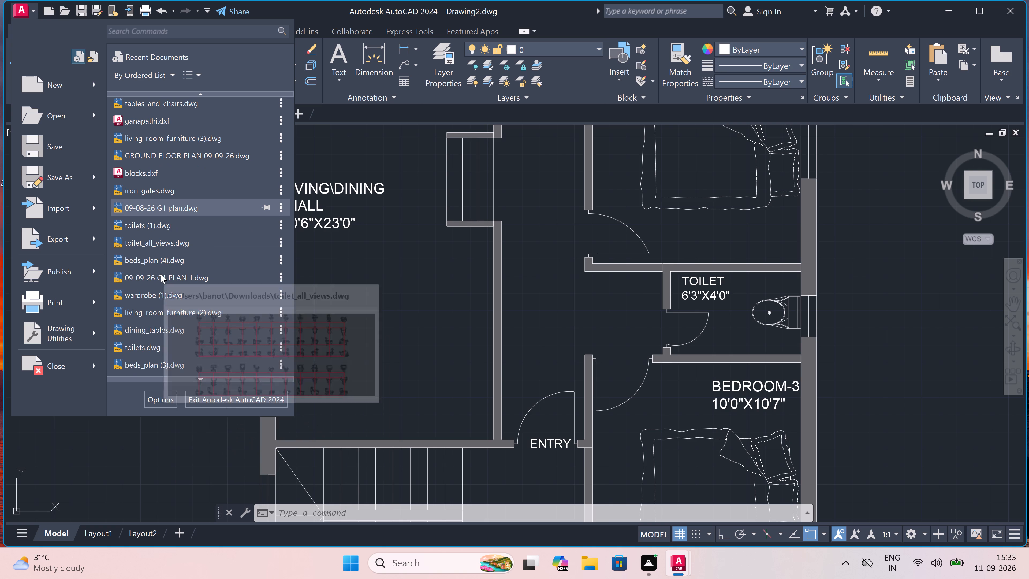
pyautogui.scroll(-1, 138, 335)
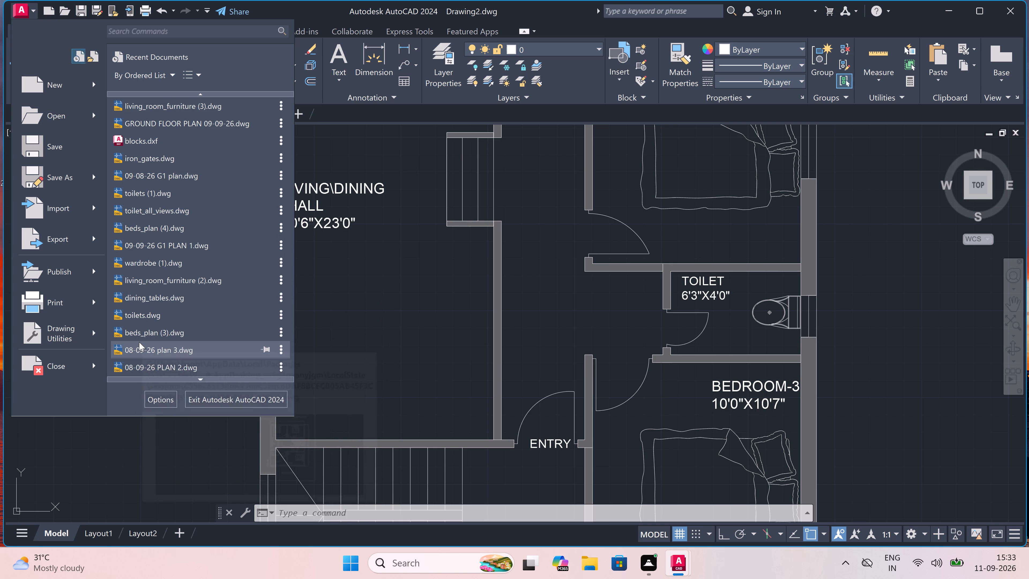
pyautogui.scroll(-1, 140, 325)
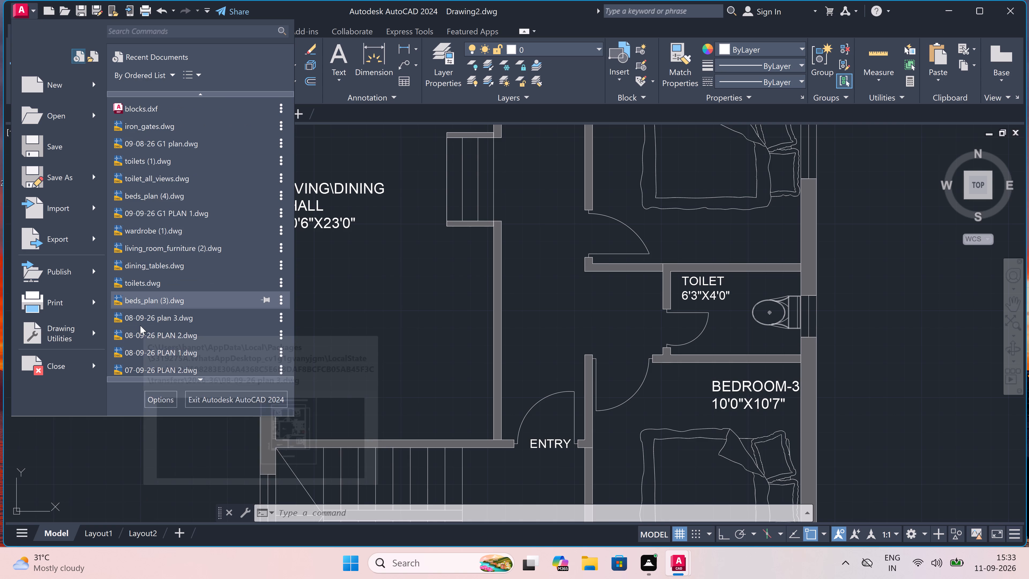
pyautogui.scroll(-3, 140, 325)
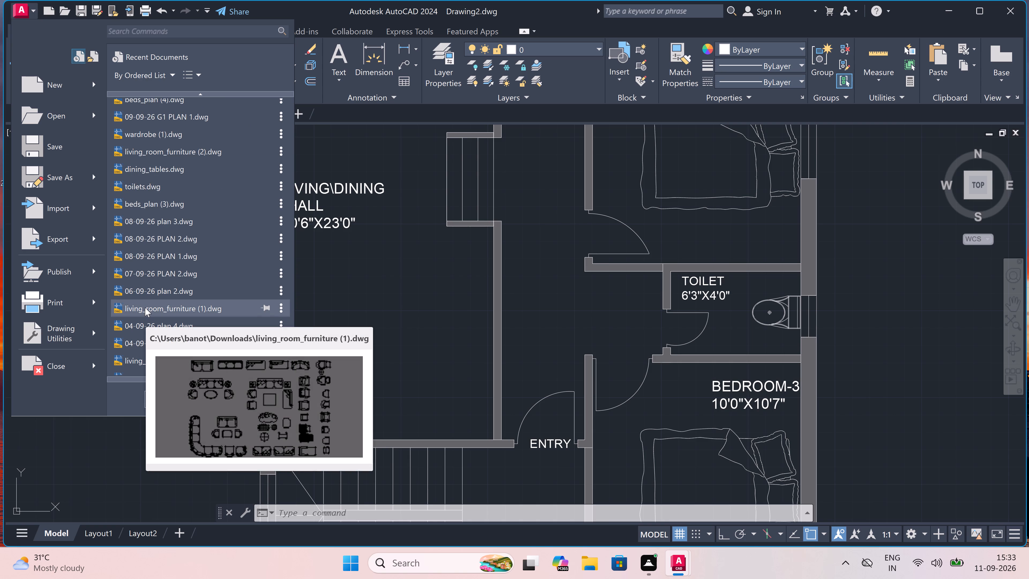
pyautogui.doubleClick(145, 307)
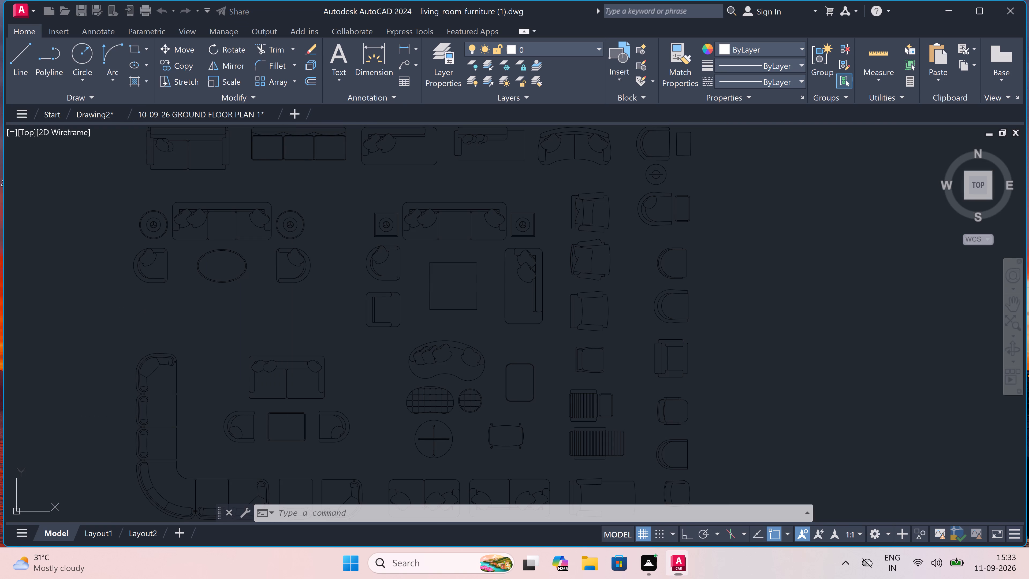
# Set the colour of all the furniture blocks in the library drawing to ByLayer.
pyautogui.scroll(-4, 435, 262)
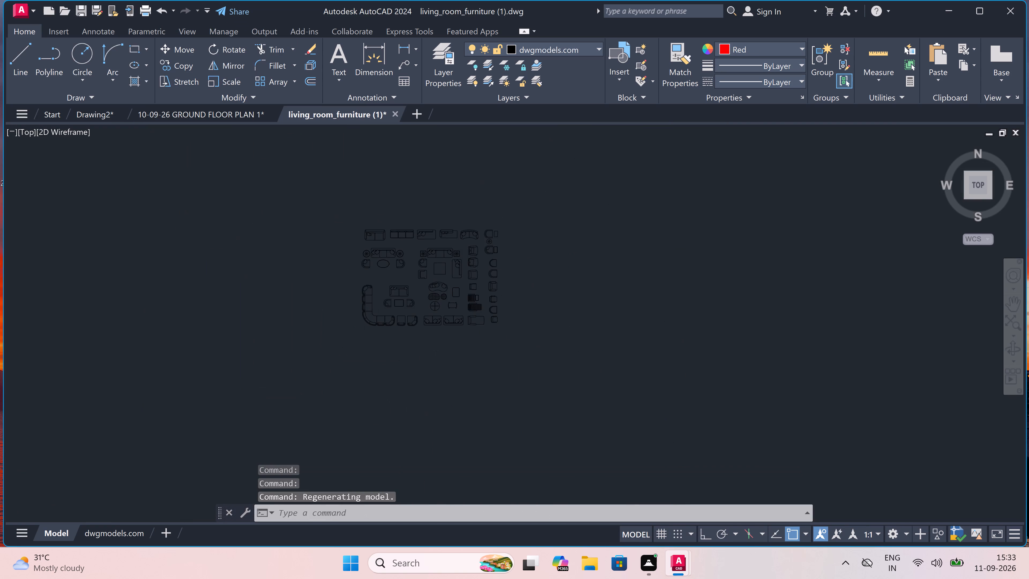
pyautogui.moveTo(494, 210); pyautogui.dragTo(473, 239)
pyautogui.click(326, 313)
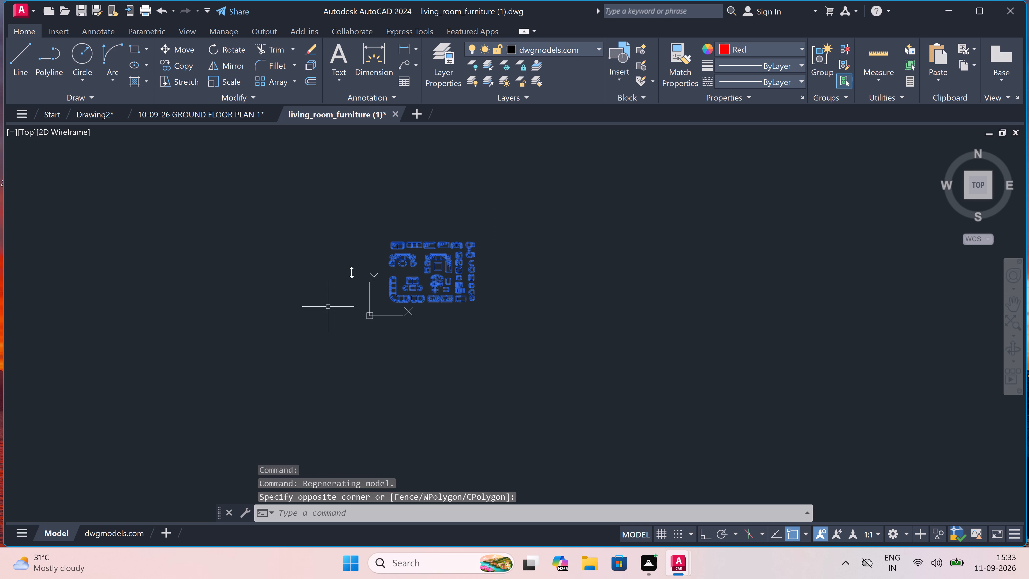
pyautogui.click(741, 44)
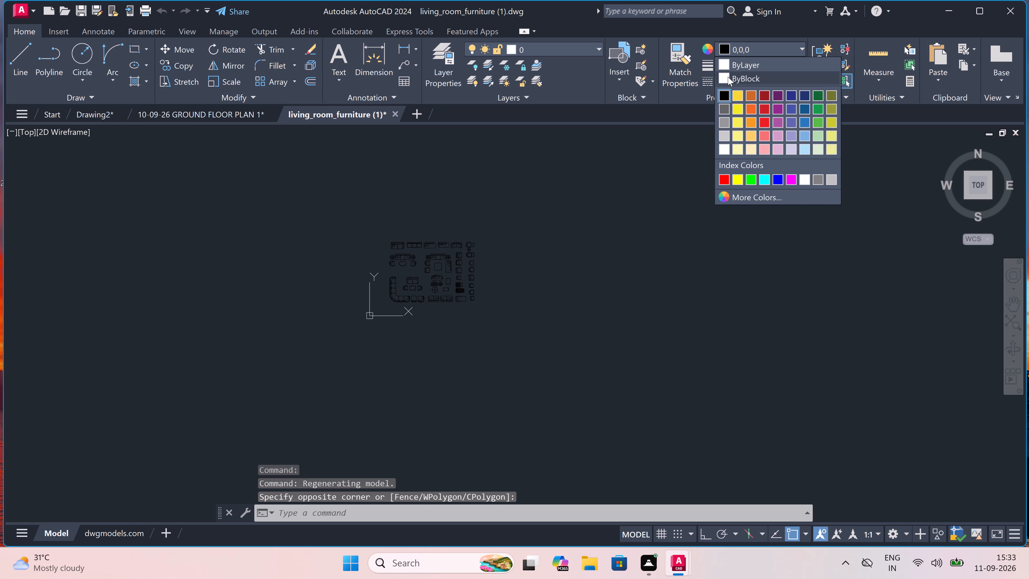
pyautogui.click(723, 62)
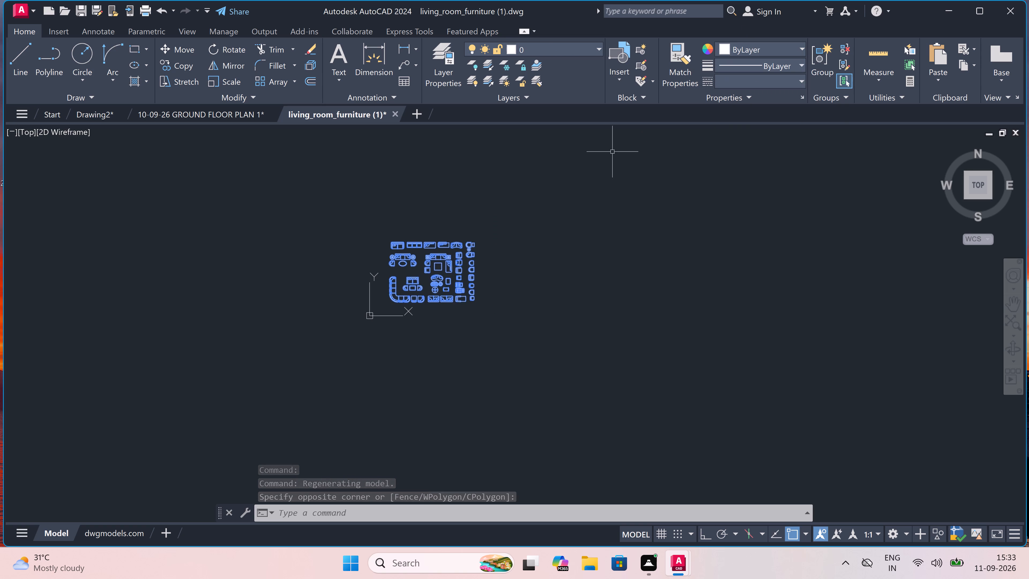
pyautogui.press('Escape')
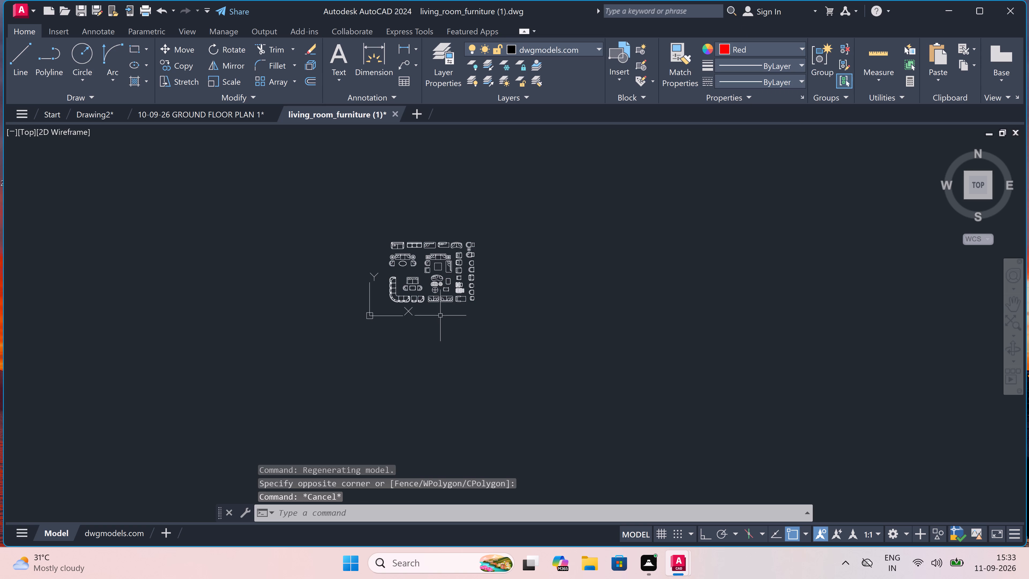
# Copy the L-shaped sofa, its loose seats and the two-seat sofa group with armchairs and table into Drawing2, outside the floor plan.
pyautogui.scroll(2, 461, 296)
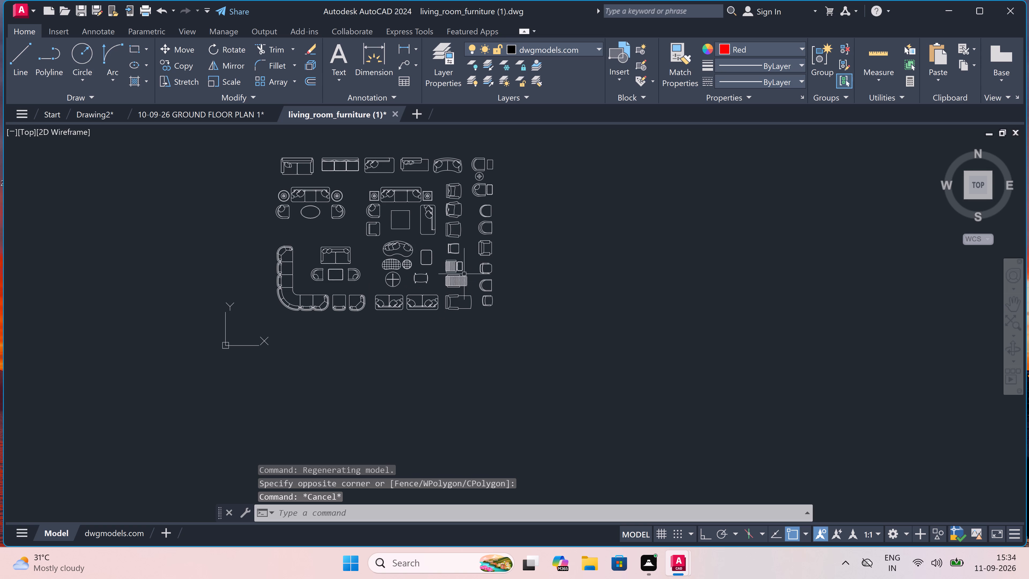
pyautogui.scroll(2, 329, 302)
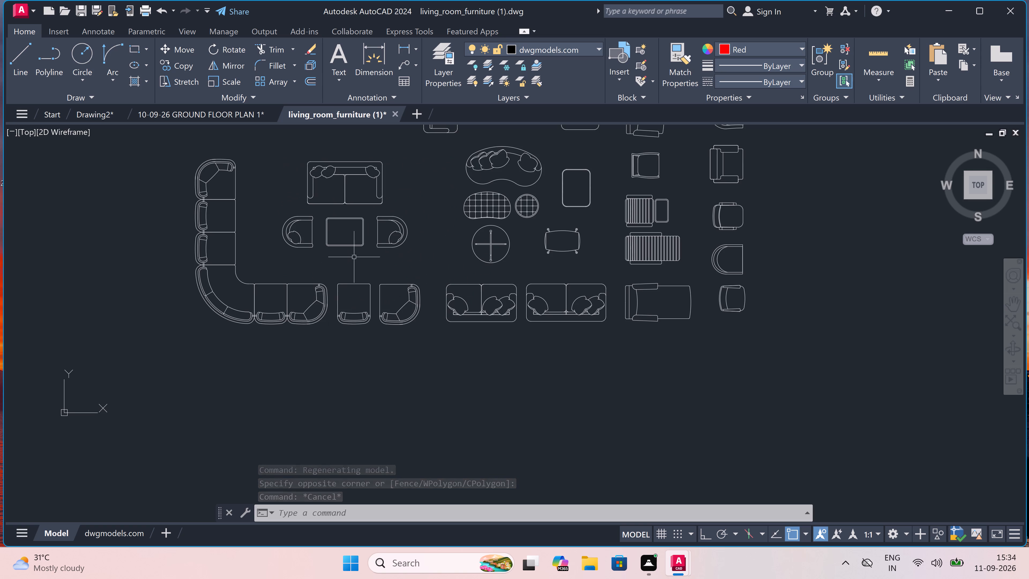
pyautogui.scroll(-2, 394, 183)
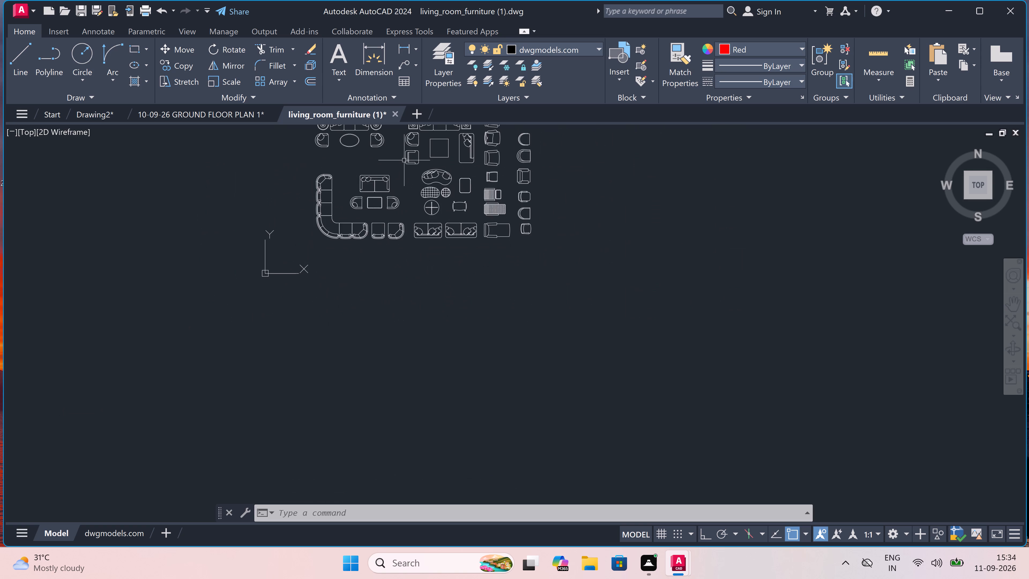
pyautogui.scroll(2, 401, 165)
pyautogui.click(395, 162)
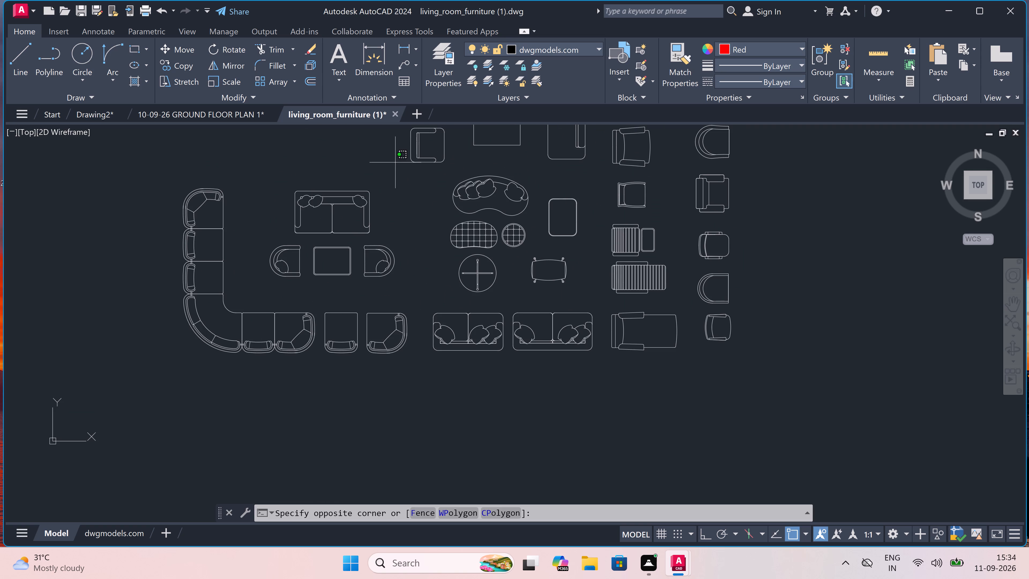
pyautogui.click(146, 385)
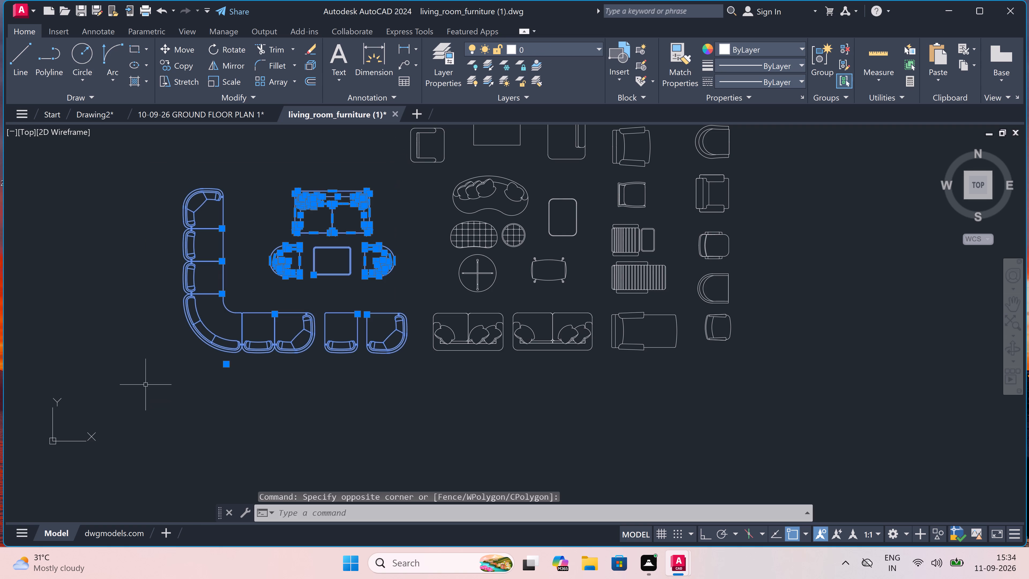
pyautogui.hotkey('ctrl', 'c')
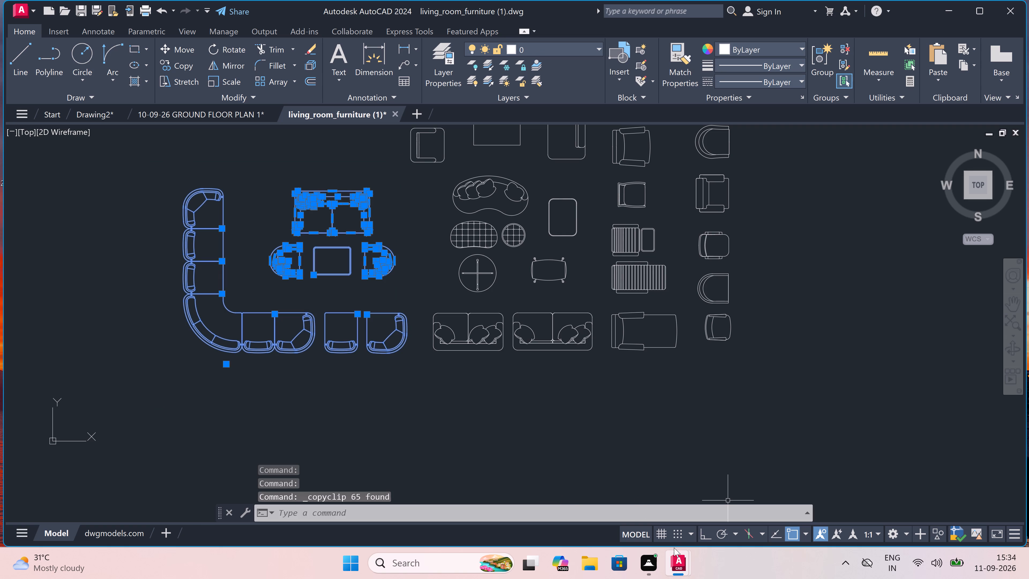
pyautogui.click(568, 506)
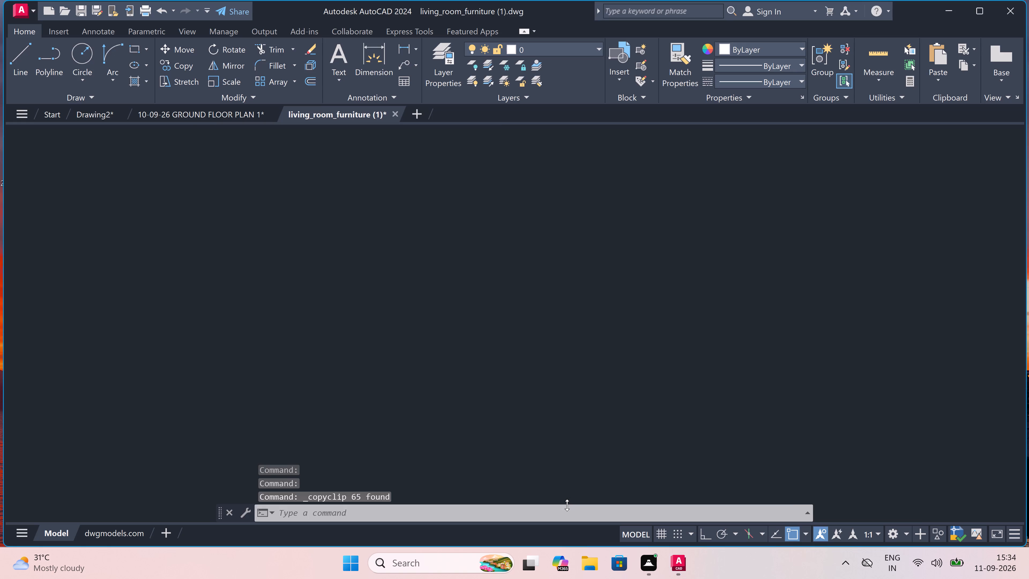
pyautogui.hotkey('ctrl', 'v')
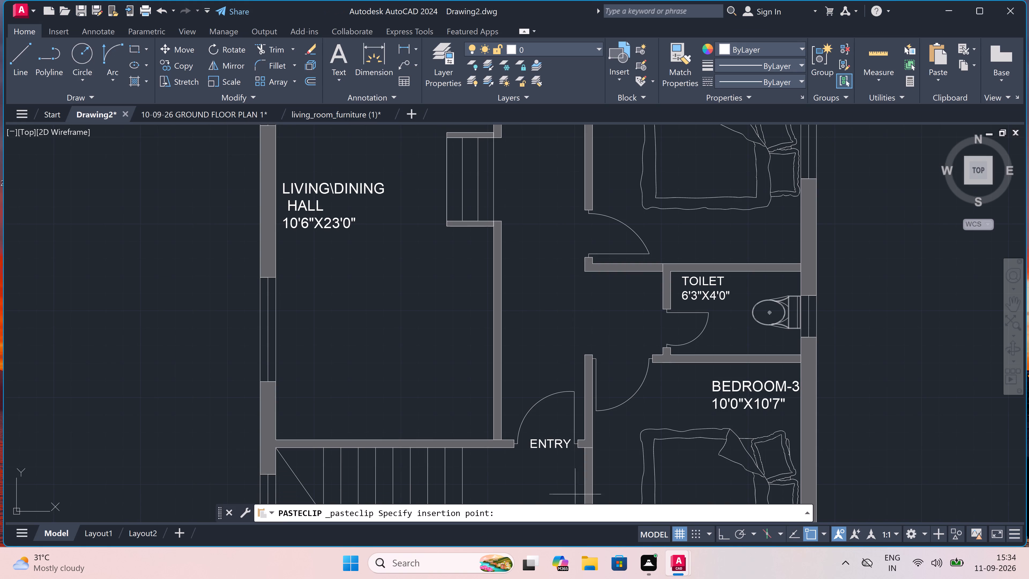
pyautogui.scroll(-10, 334, 324)
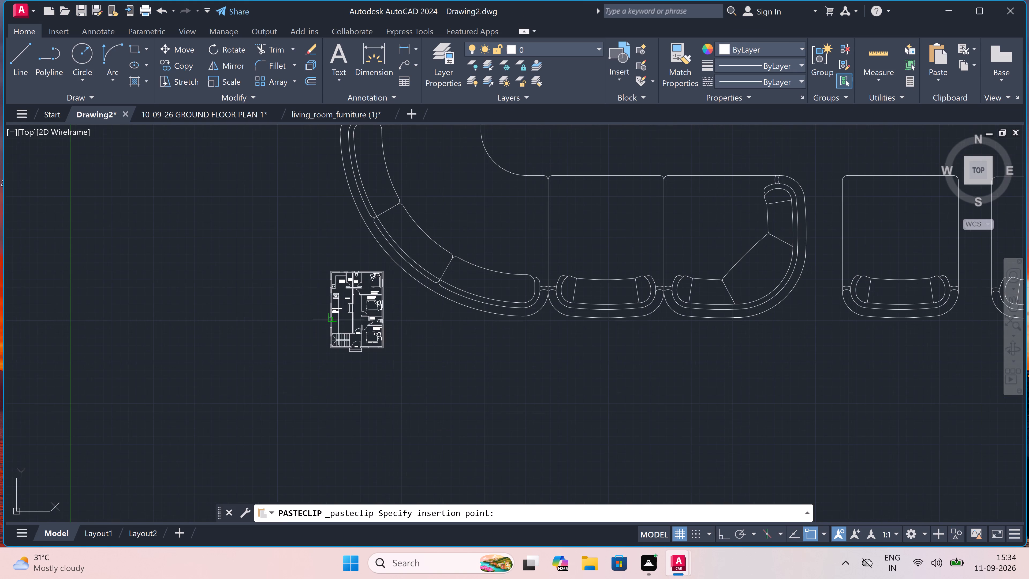
pyautogui.scroll(-3, 339, 319)
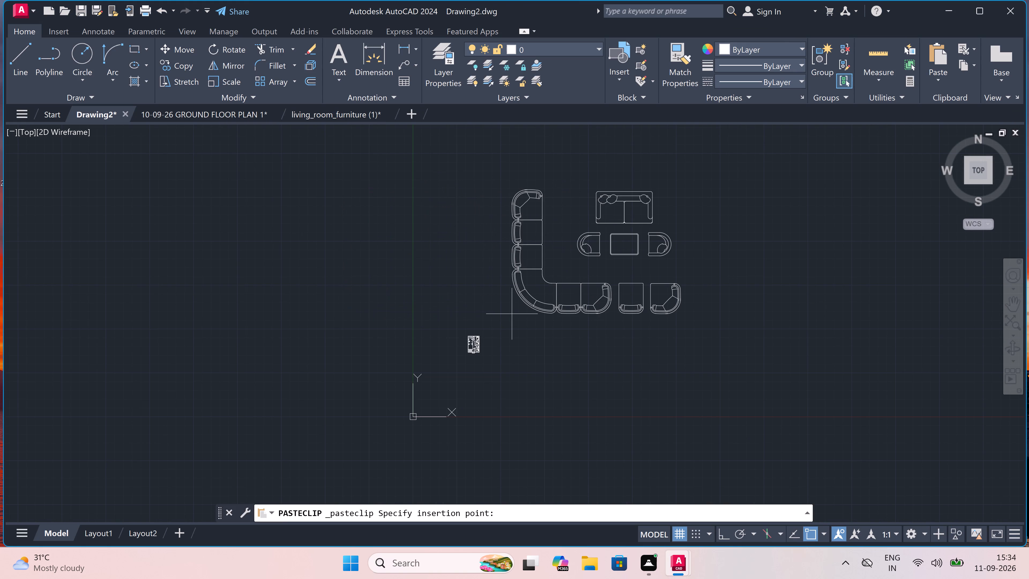
pyautogui.click(512, 314)
# Scale the whole pasted sofa set down by eye until it is small enough for the floor plan's living hall.
pyautogui.moveTo(740, 151); pyautogui.dragTo(739, 160)
pyautogui.click(491, 327)
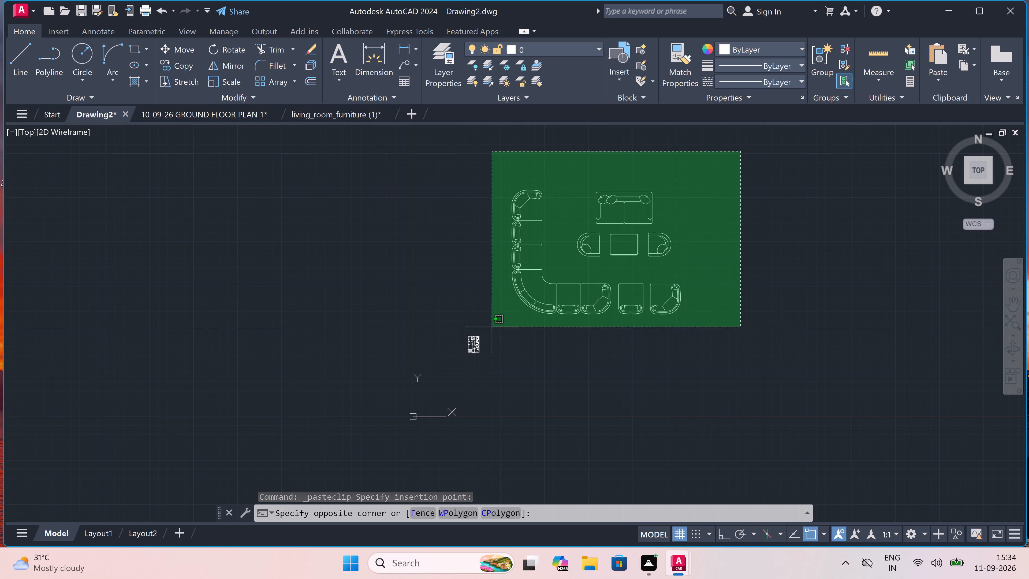
pyautogui.click(228, 78)
pyautogui.scroll(2, 597, 277)
pyautogui.click(581, 309)
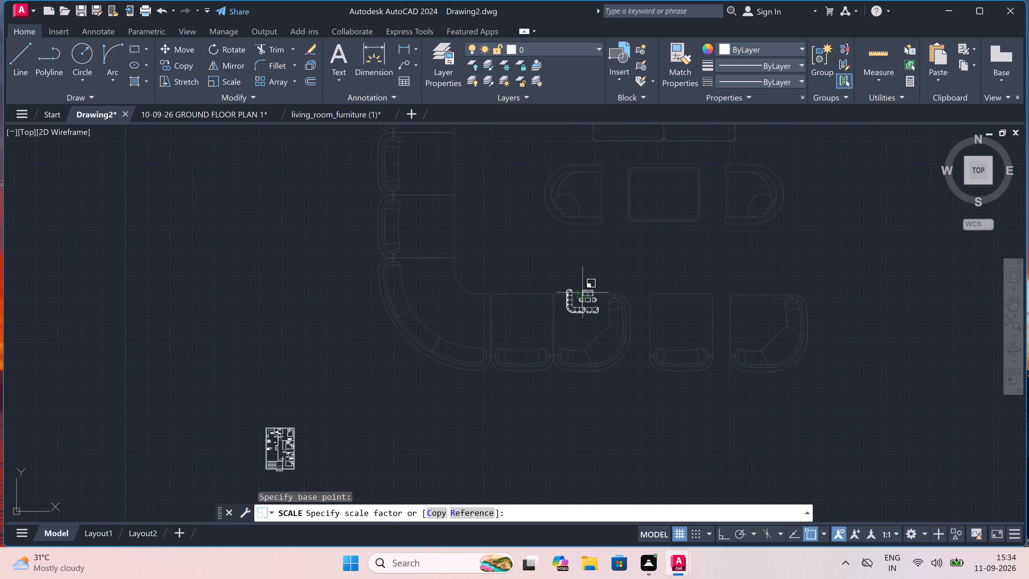
pyautogui.scroll(-2, 582, 292)
pyautogui.scroll(3, 579, 302)
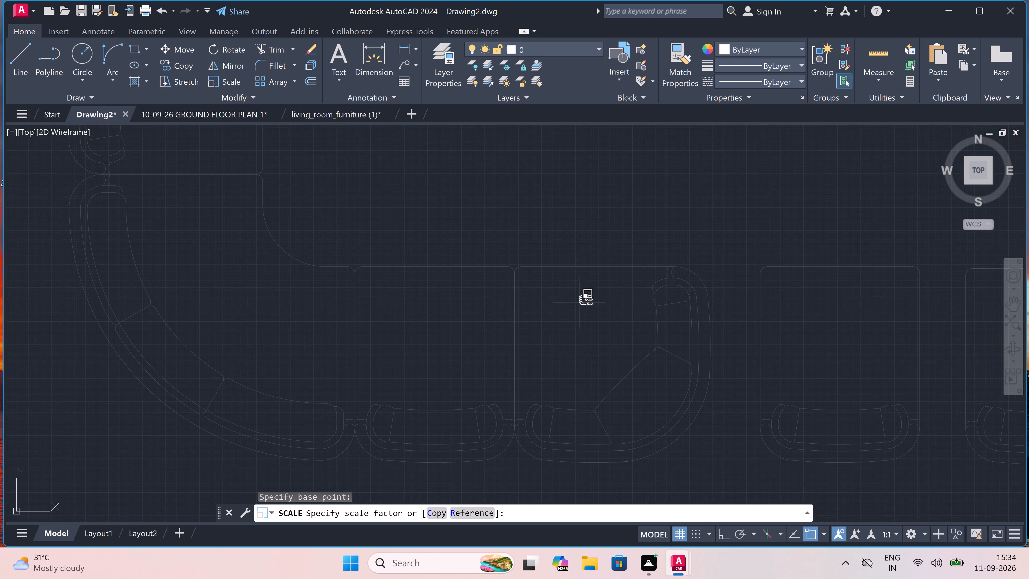
pyautogui.scroll(5, 579, 303)
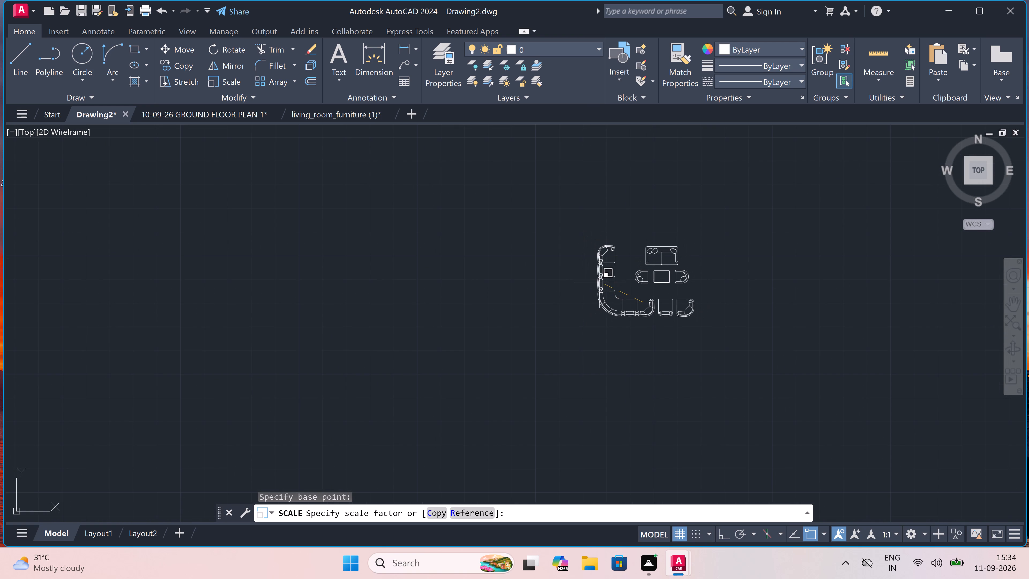
pyautogui.click(605, 279)
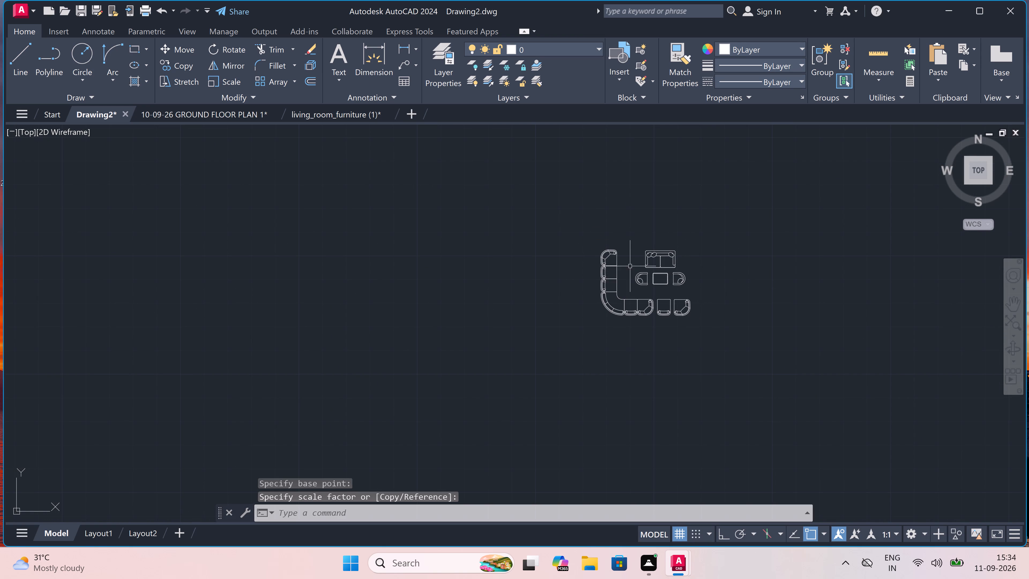
# Move the scaled-down sofa set into the living/dining hall, in the open area below the room label.
pyautogui.click(702, 222)
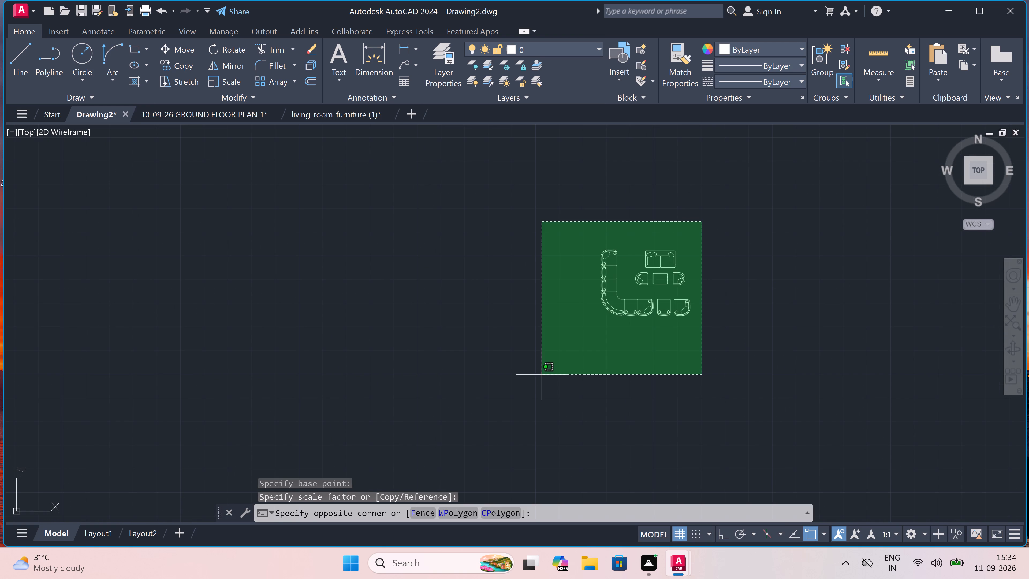
pyautogui.click(547, 367)
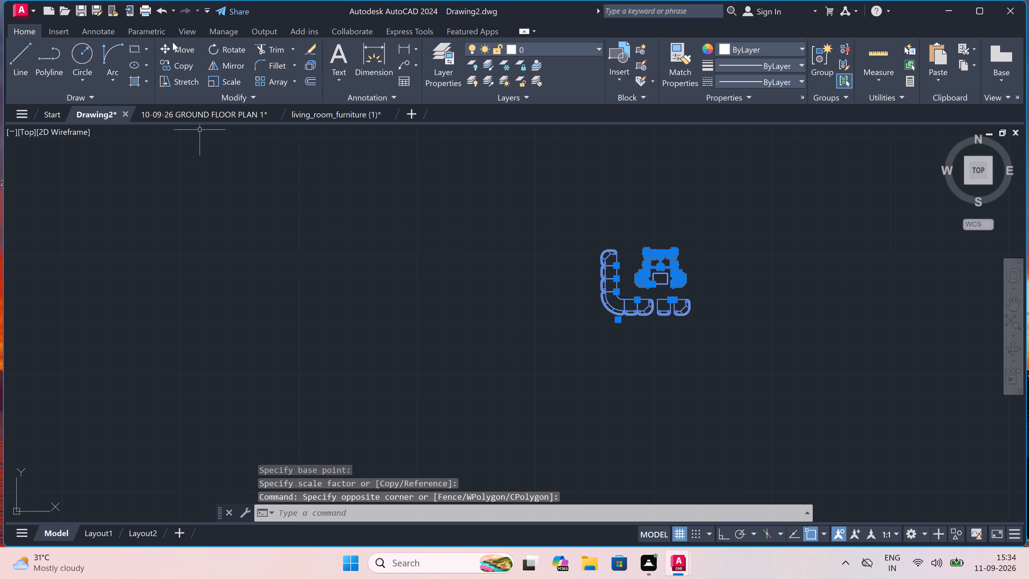
pyautogui.click(177, 43)
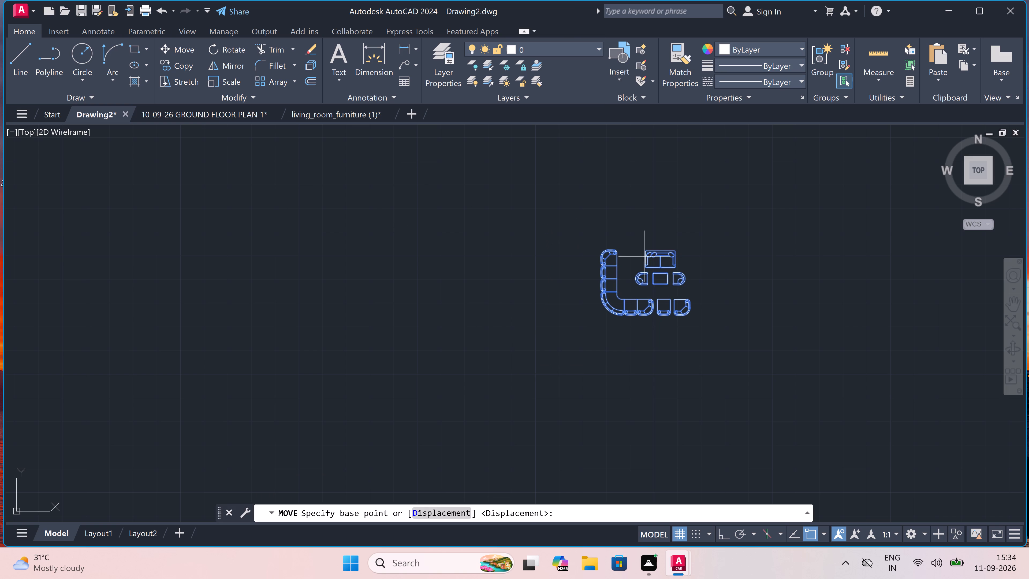
pyautogui.moveTo(664, 268); pyautogui.dragTo(630, 294)
pyautogui.scroll(-2, 501, 323)
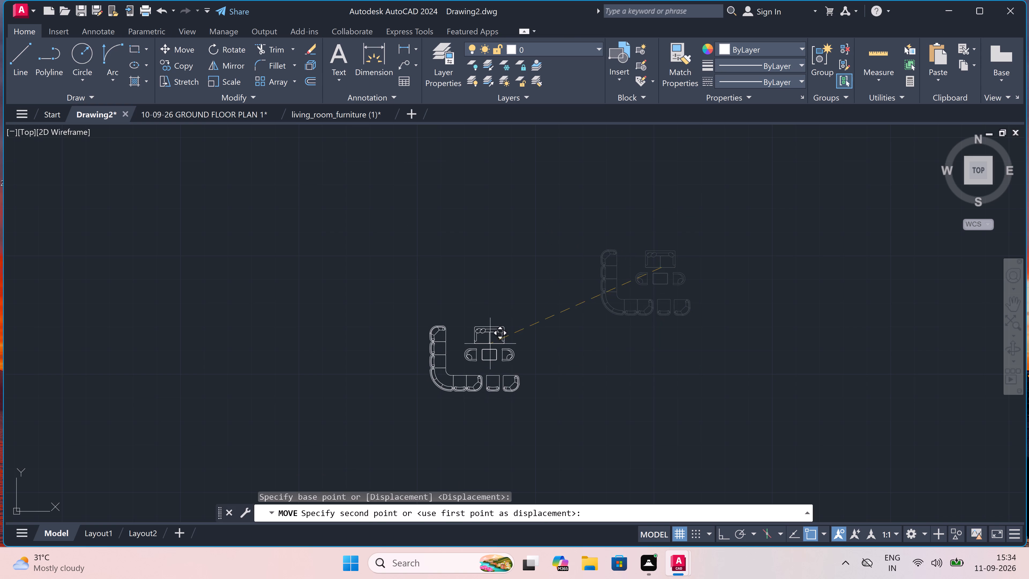
pyautogui.scroll(-8, 501, 323)
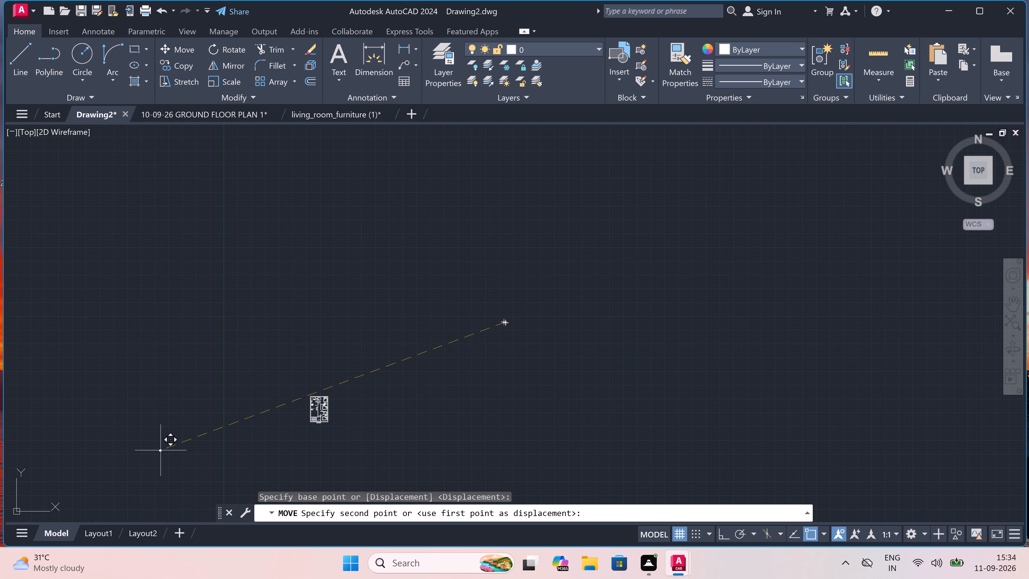
pyautogui.scroll(5, 269, 432)
pyautogui.scroll(-3, 435, 376)
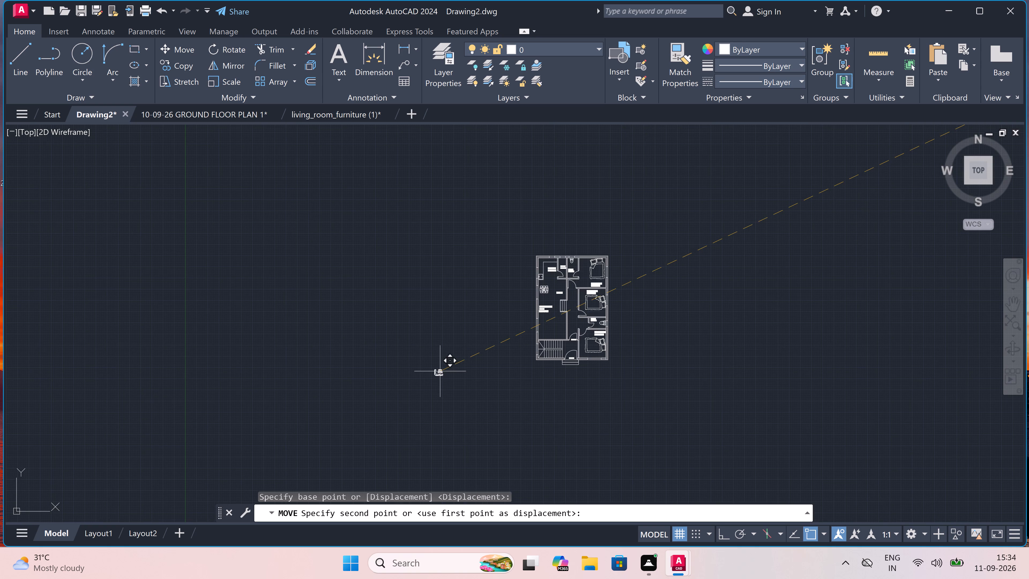
pyautogui.scroll(4, 551, 323)
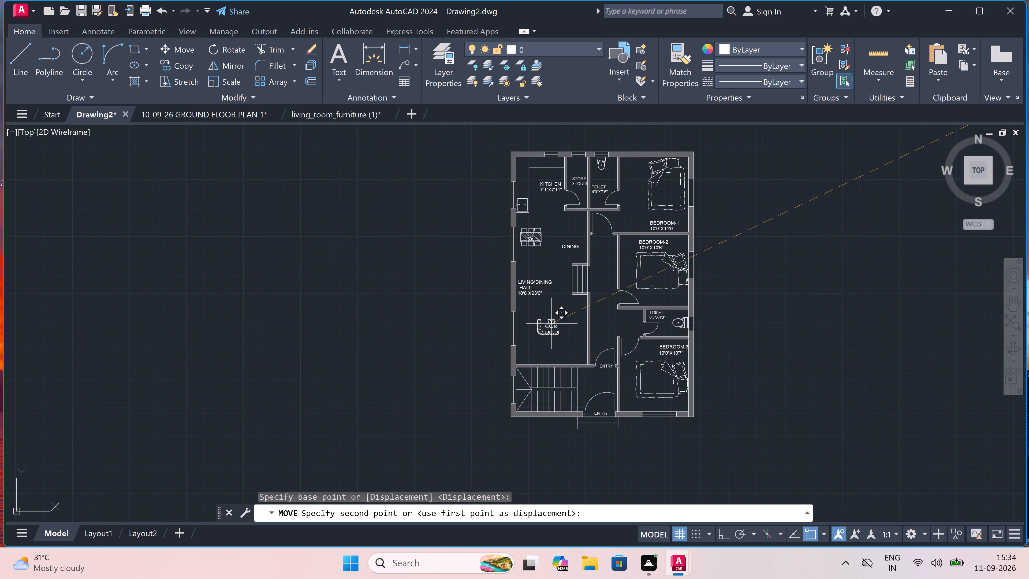
pyautogui.scroll(-2, 550, 325)
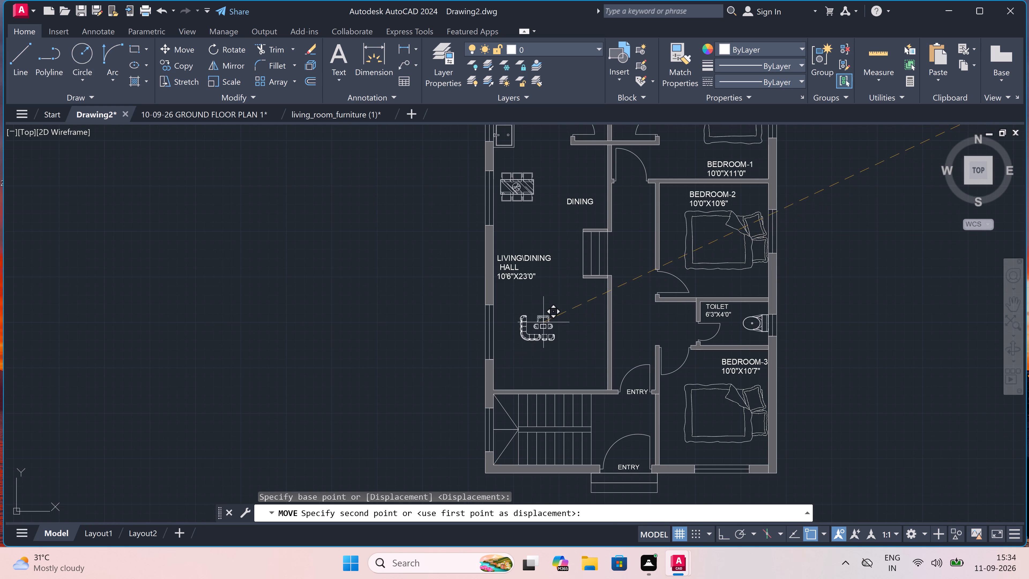
pyautogui.scroll(2, 549, 324)
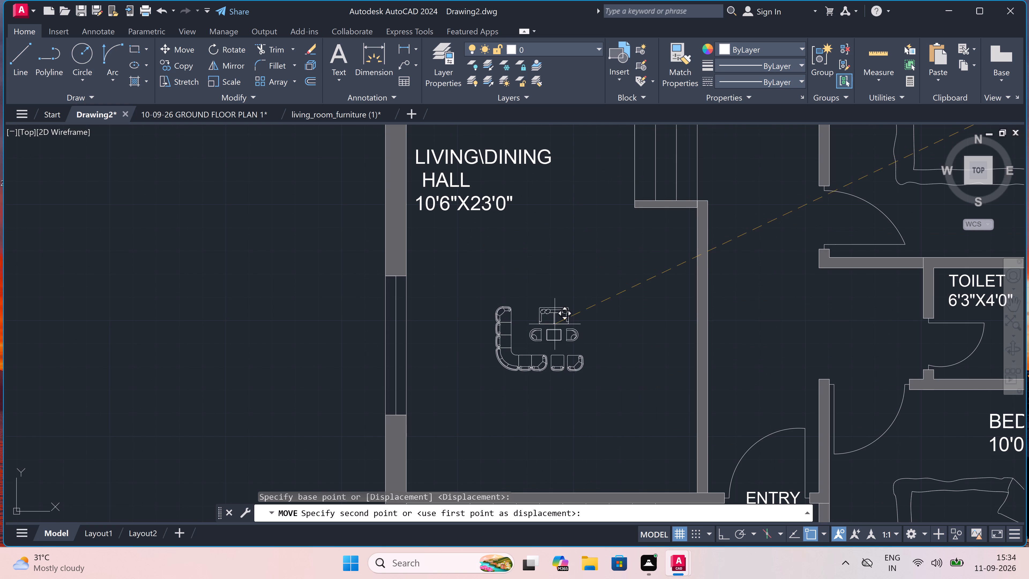
pyautogui.click(555, 325)
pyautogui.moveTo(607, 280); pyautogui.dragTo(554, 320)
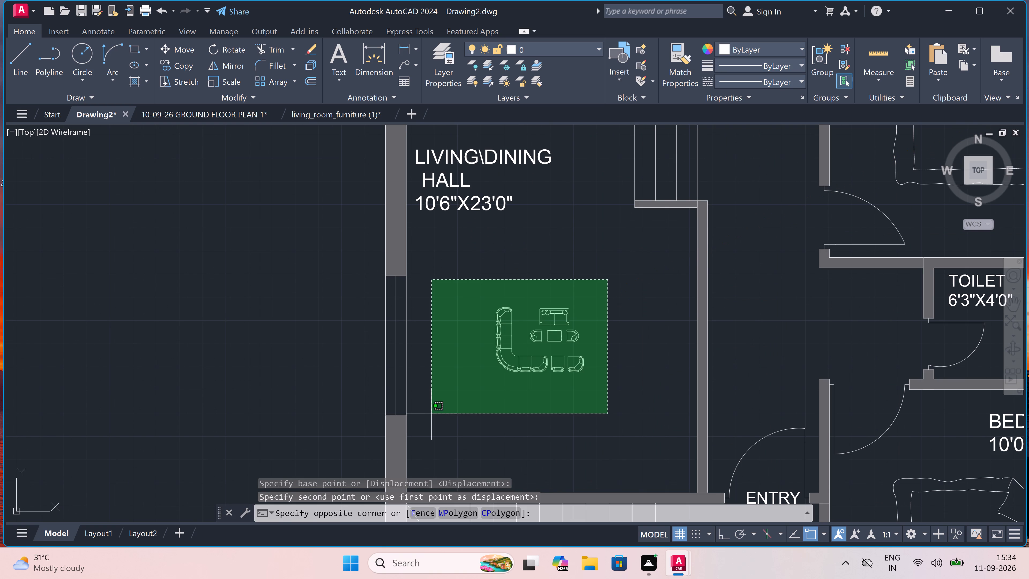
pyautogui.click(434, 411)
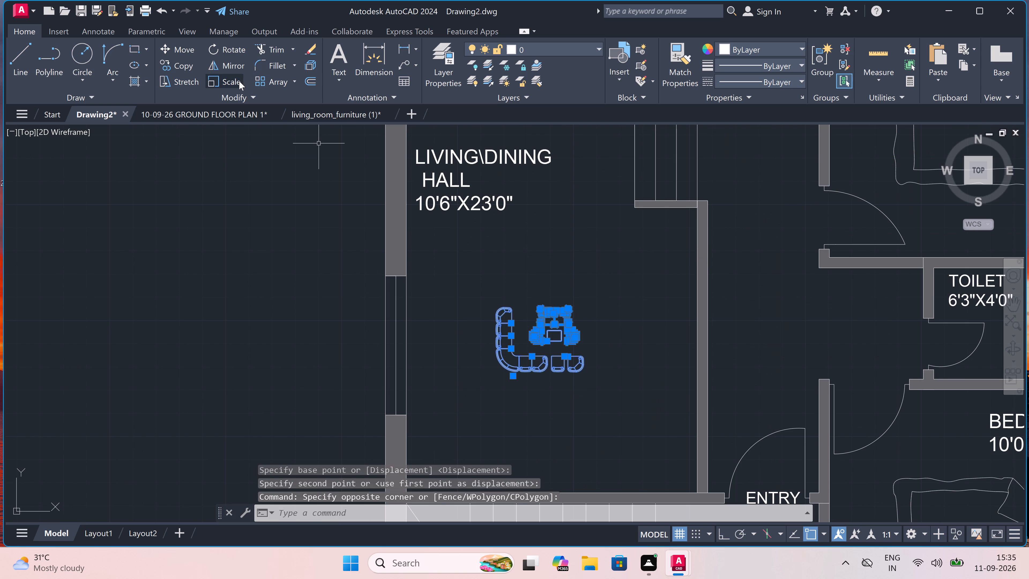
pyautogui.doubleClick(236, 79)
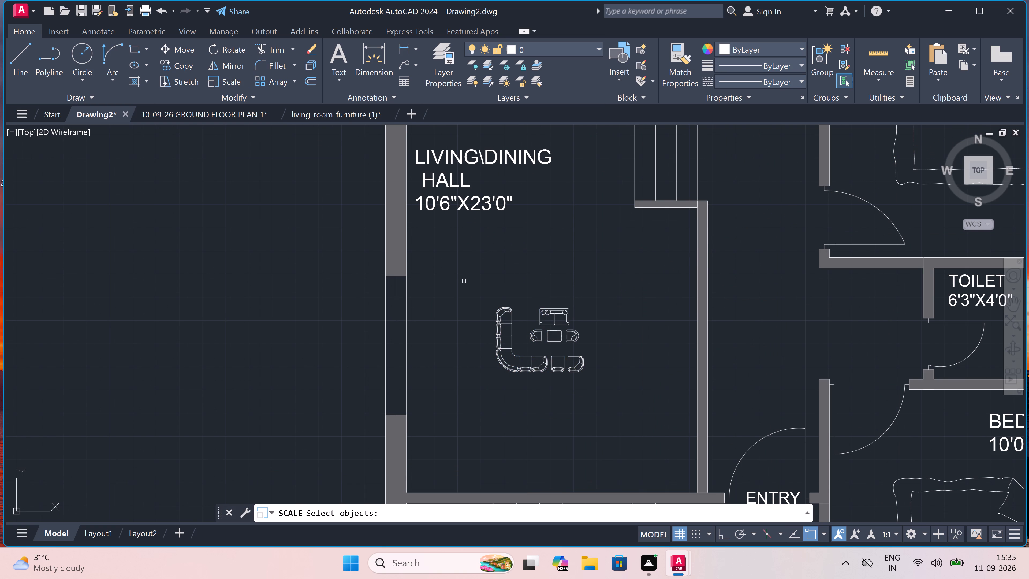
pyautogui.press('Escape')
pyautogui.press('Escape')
# Scale the whole sofa set up slightly by eye from a base point at the coffee table.
pyautogui.moveTo(609, 275); pyautogui.dragTo(608, 282)
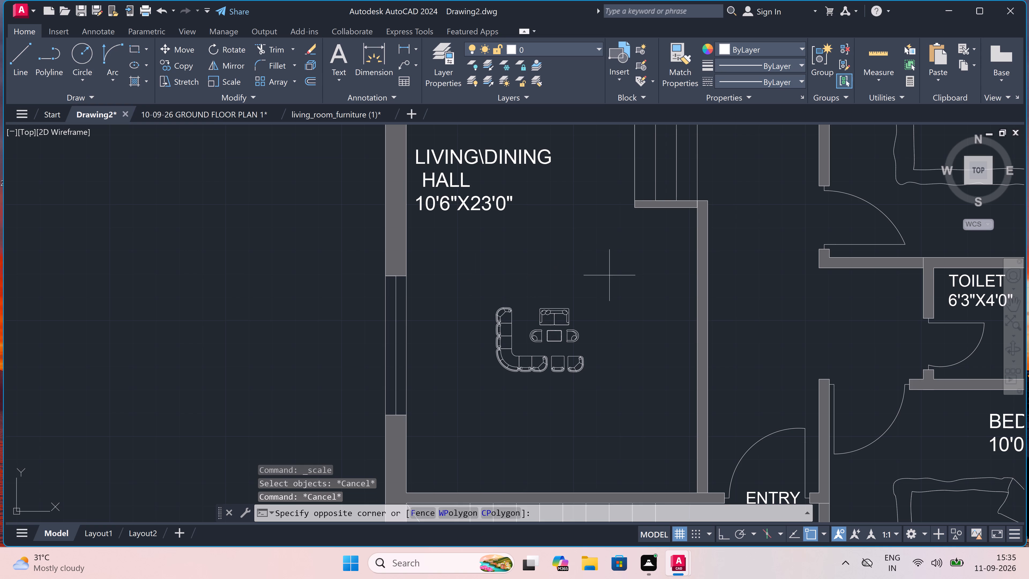
pyautogui.moveTo(608, 282); pyautogui.dragTo(599, 304)
pyautogui.click(460, 399)
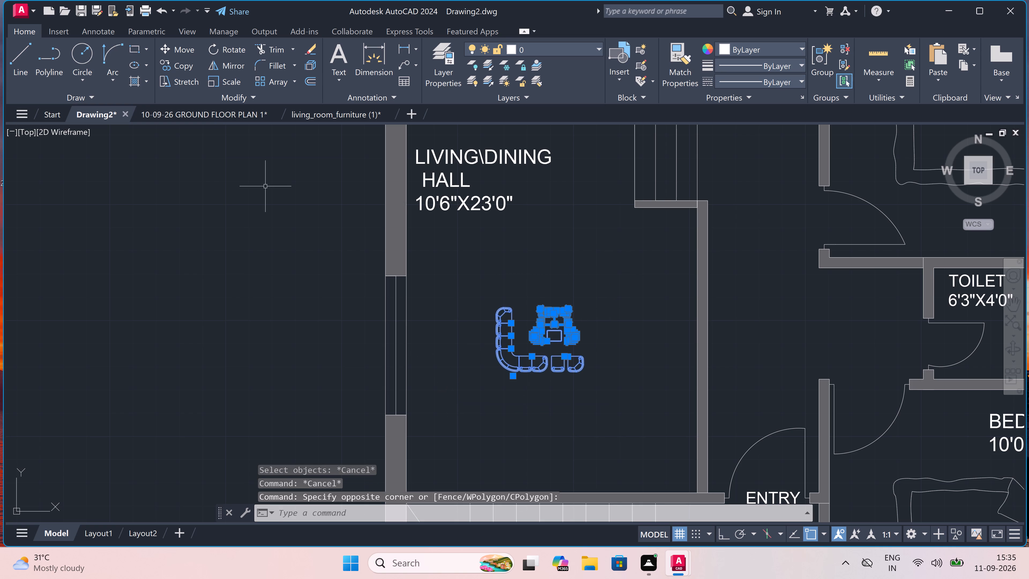
pyautogui.click(214, 83)
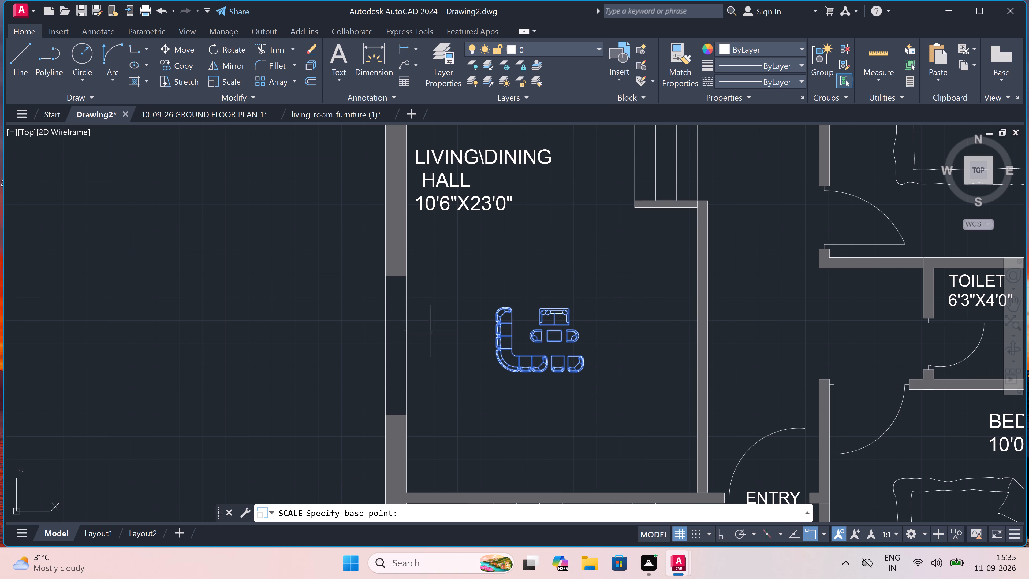
pyautogui.click(562, 333)
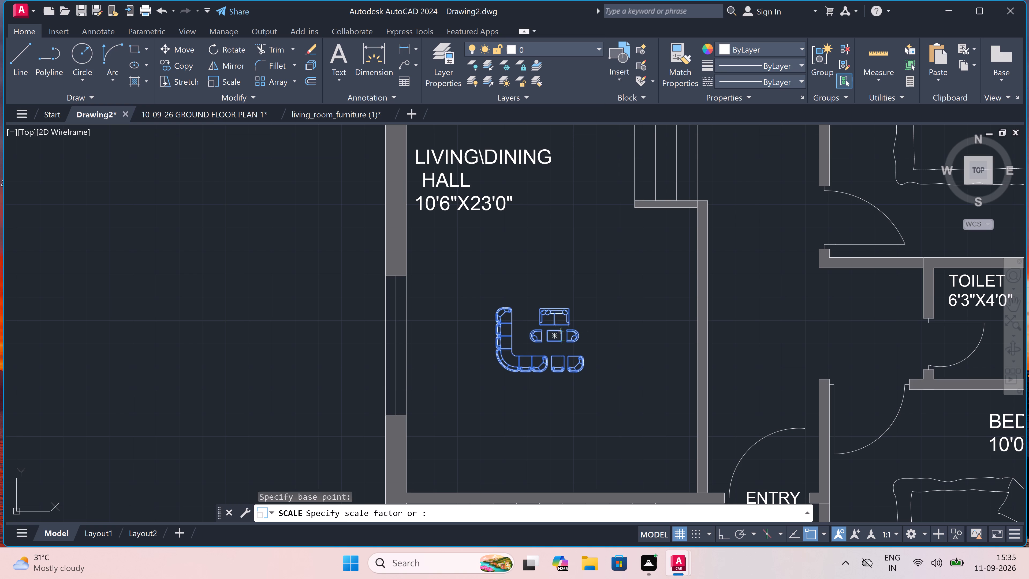
pyautogui.click(587, 273)
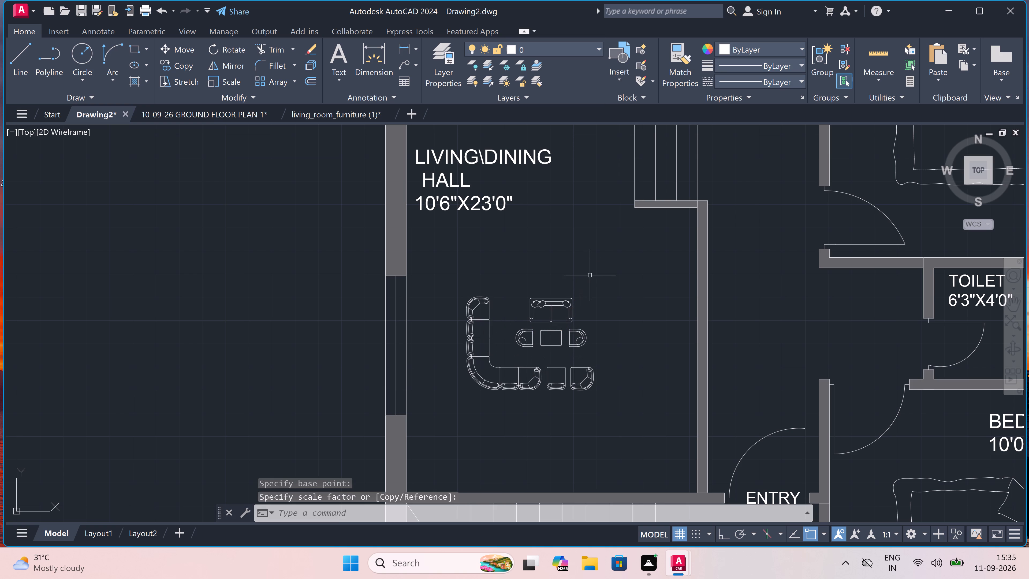
# Move the sofa set so the L-shaped sofa's long side stands against the living hall's outer wall at the window.
pyautogui.moveTo(610, 267); pyautogui.dragTo(610, 271)
pyautogui.click(450, 407)
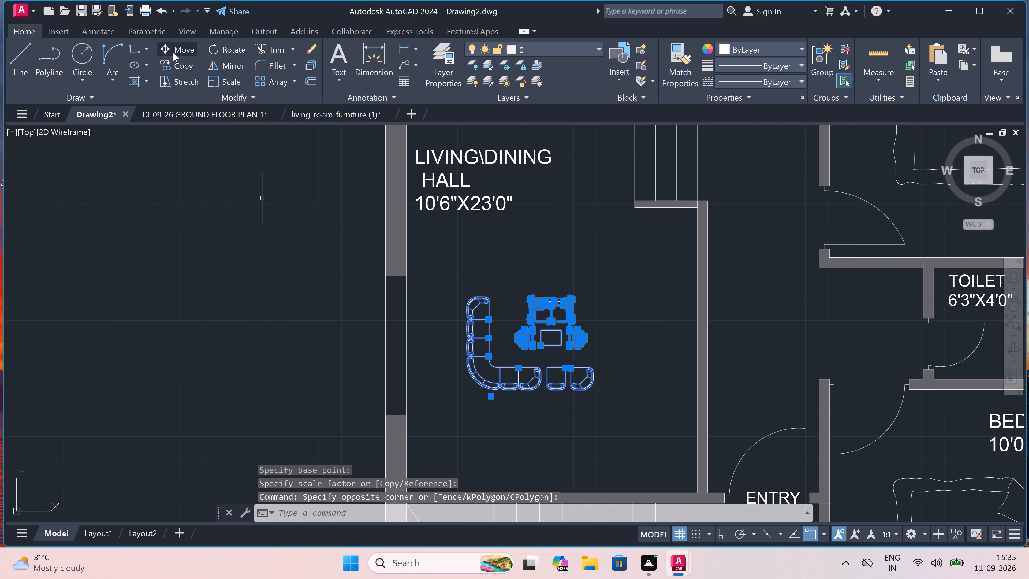
pyautogui.click(170, 42)
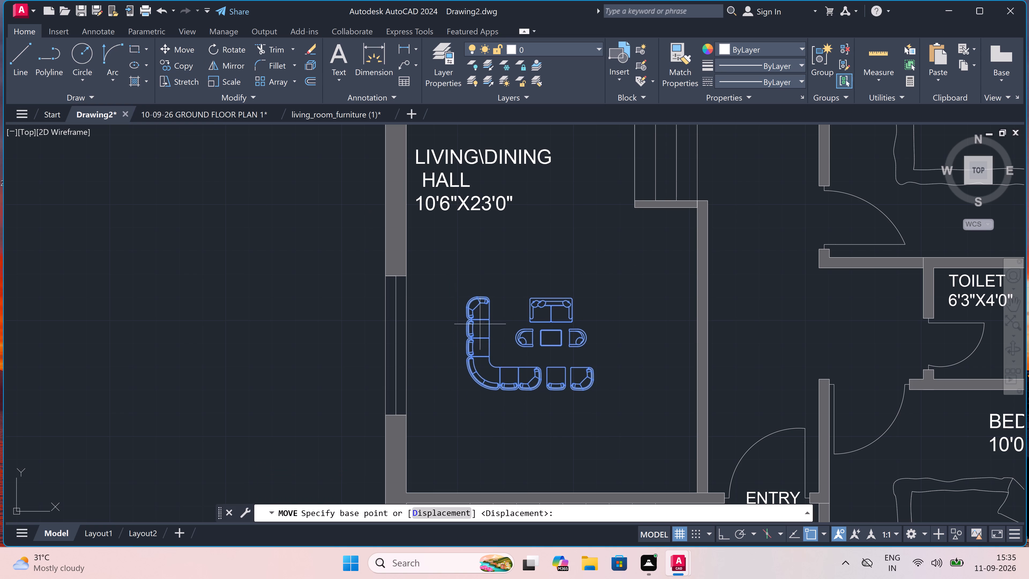
pyautogui.click(472, 342)
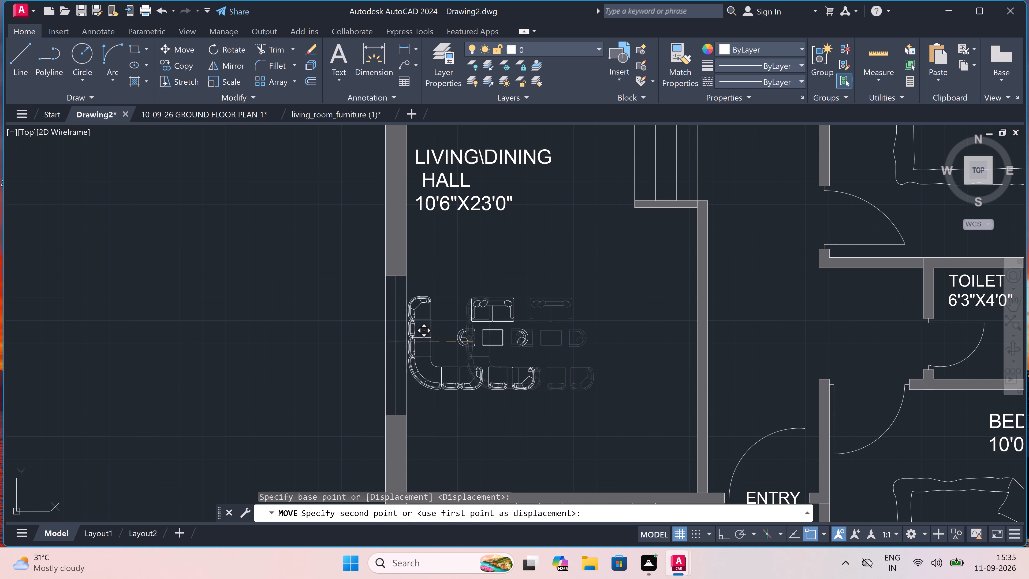
pyautogui.click(416, 328)
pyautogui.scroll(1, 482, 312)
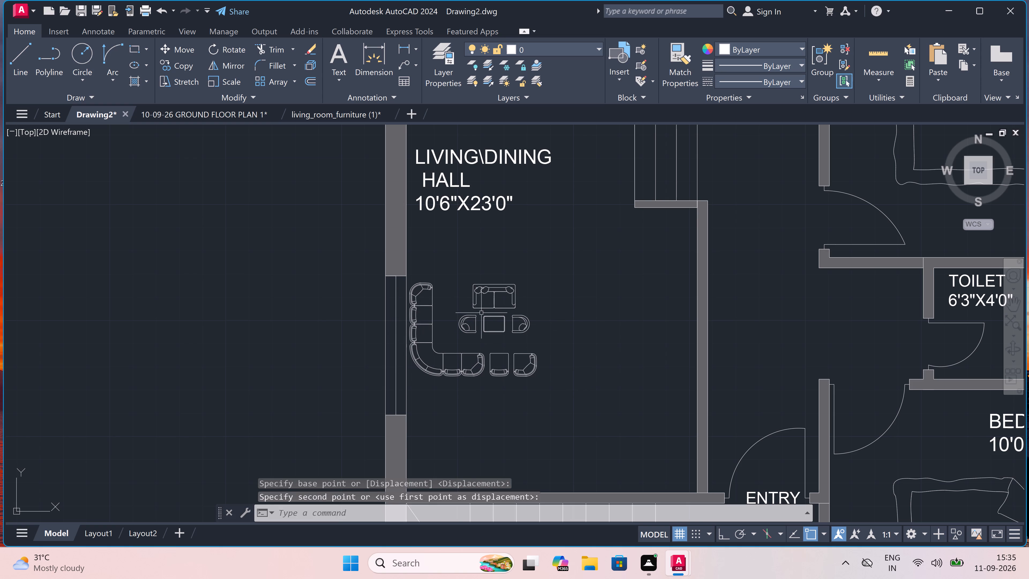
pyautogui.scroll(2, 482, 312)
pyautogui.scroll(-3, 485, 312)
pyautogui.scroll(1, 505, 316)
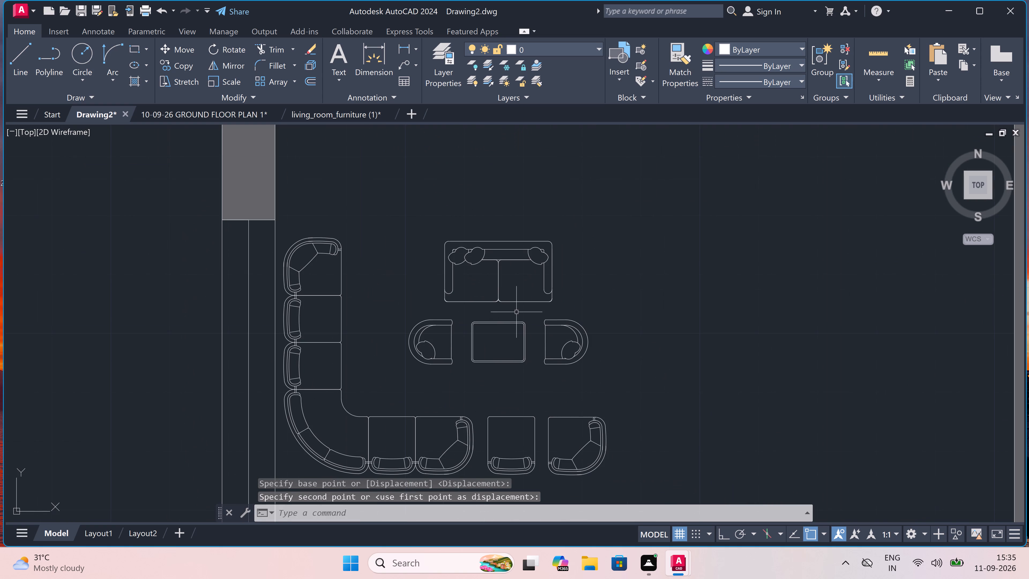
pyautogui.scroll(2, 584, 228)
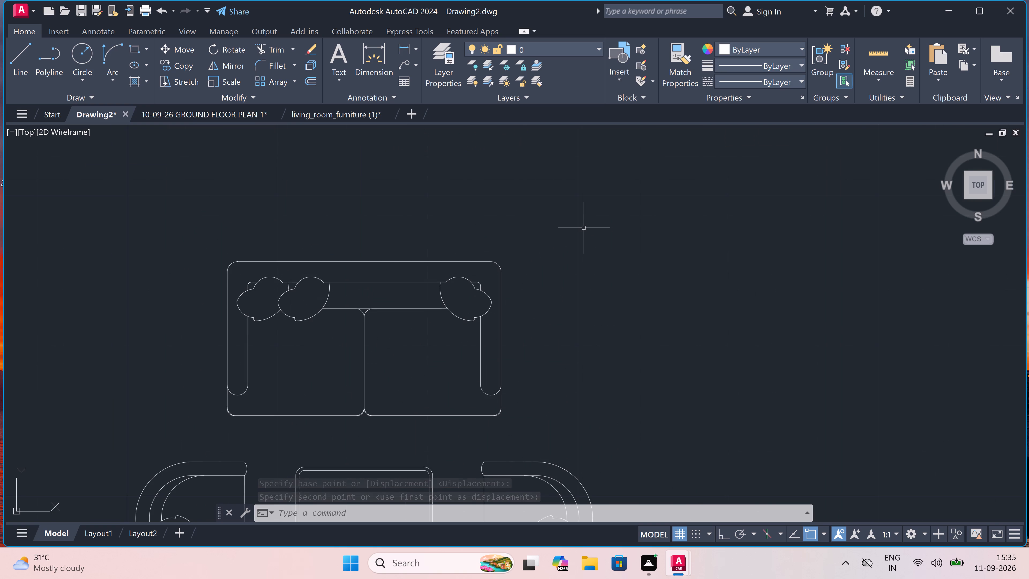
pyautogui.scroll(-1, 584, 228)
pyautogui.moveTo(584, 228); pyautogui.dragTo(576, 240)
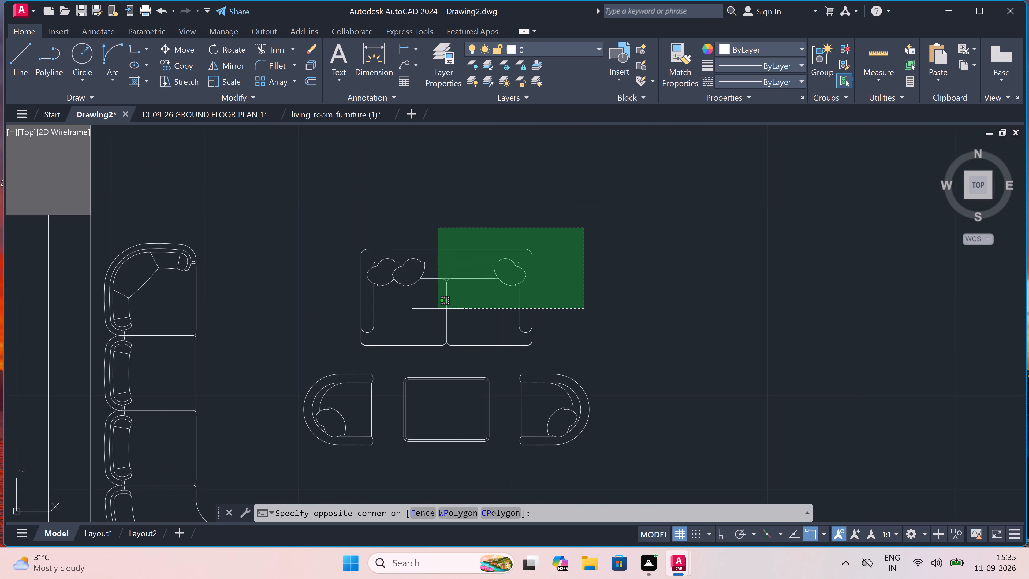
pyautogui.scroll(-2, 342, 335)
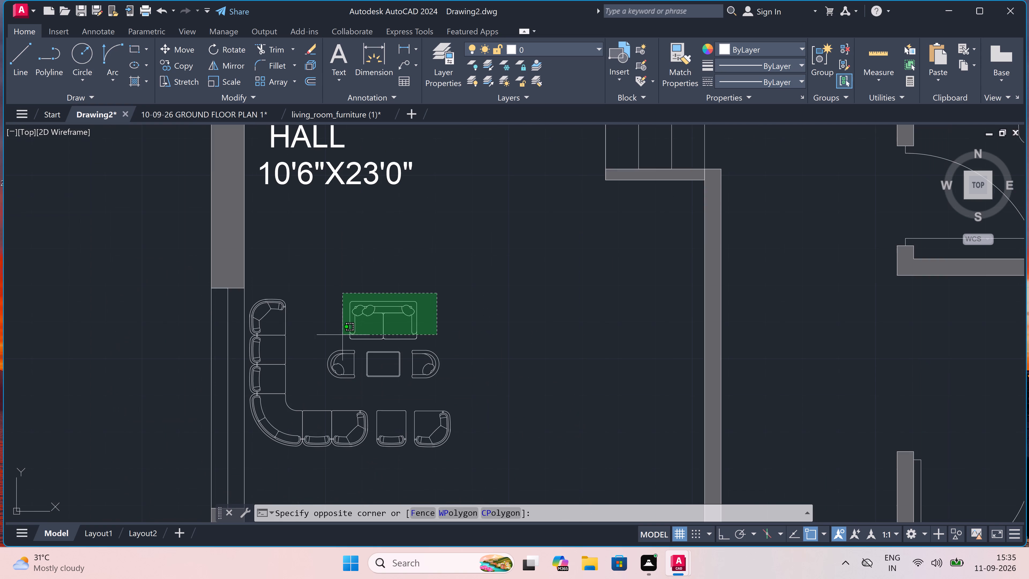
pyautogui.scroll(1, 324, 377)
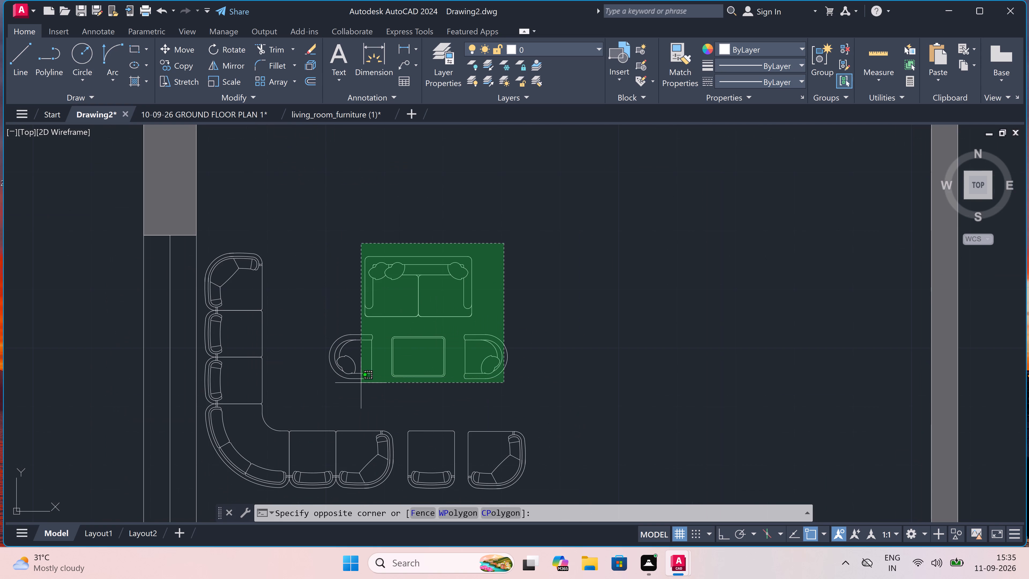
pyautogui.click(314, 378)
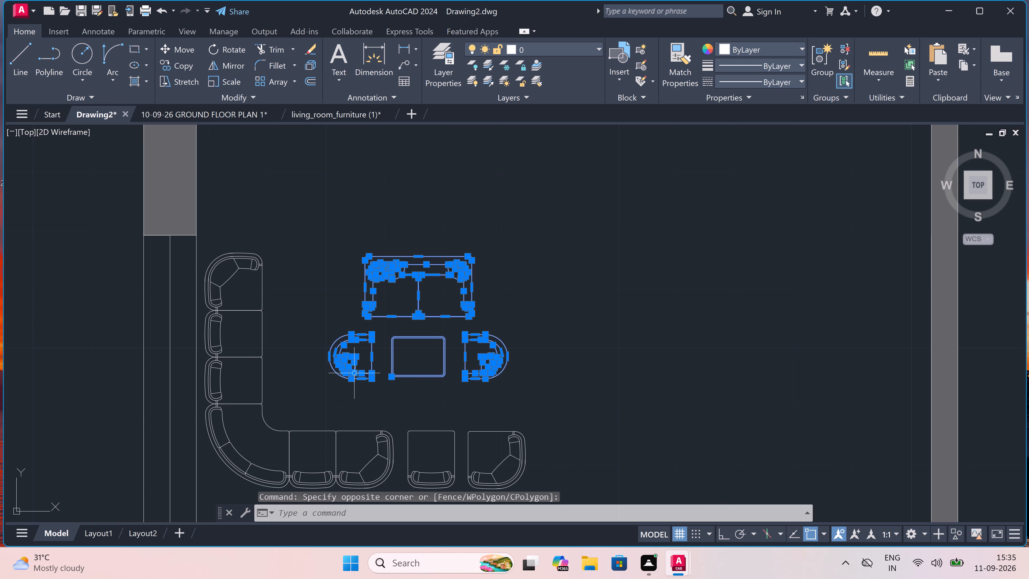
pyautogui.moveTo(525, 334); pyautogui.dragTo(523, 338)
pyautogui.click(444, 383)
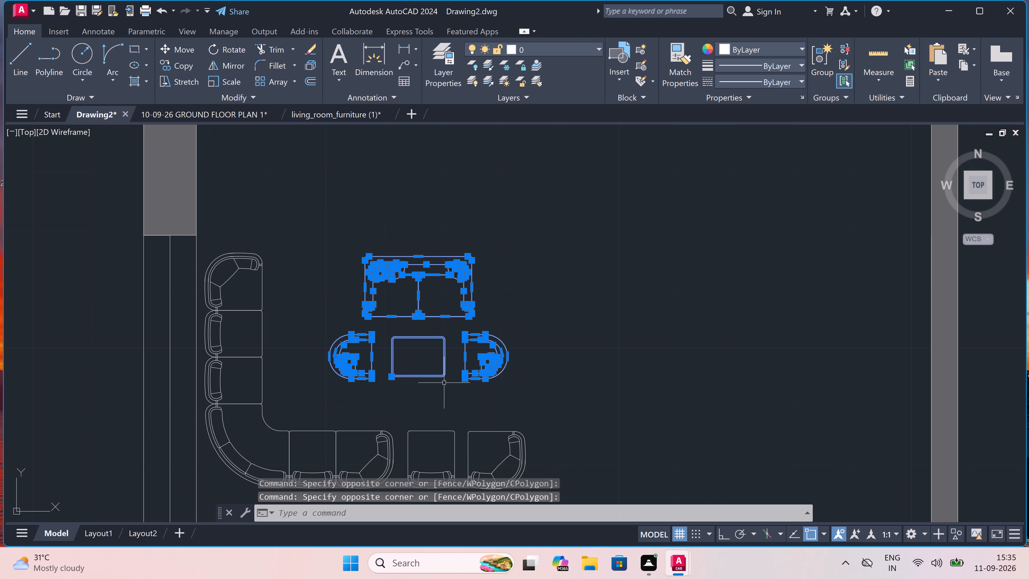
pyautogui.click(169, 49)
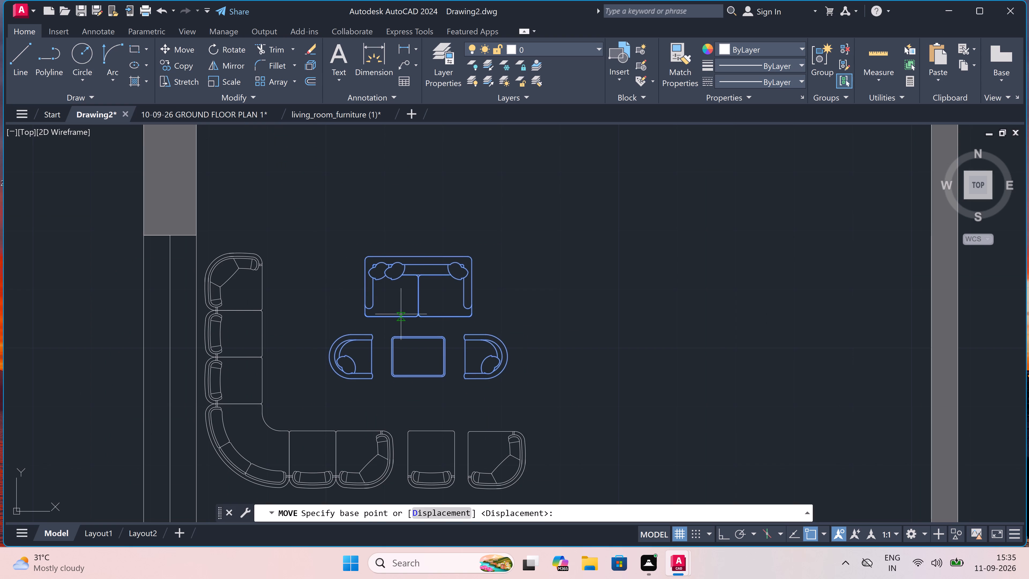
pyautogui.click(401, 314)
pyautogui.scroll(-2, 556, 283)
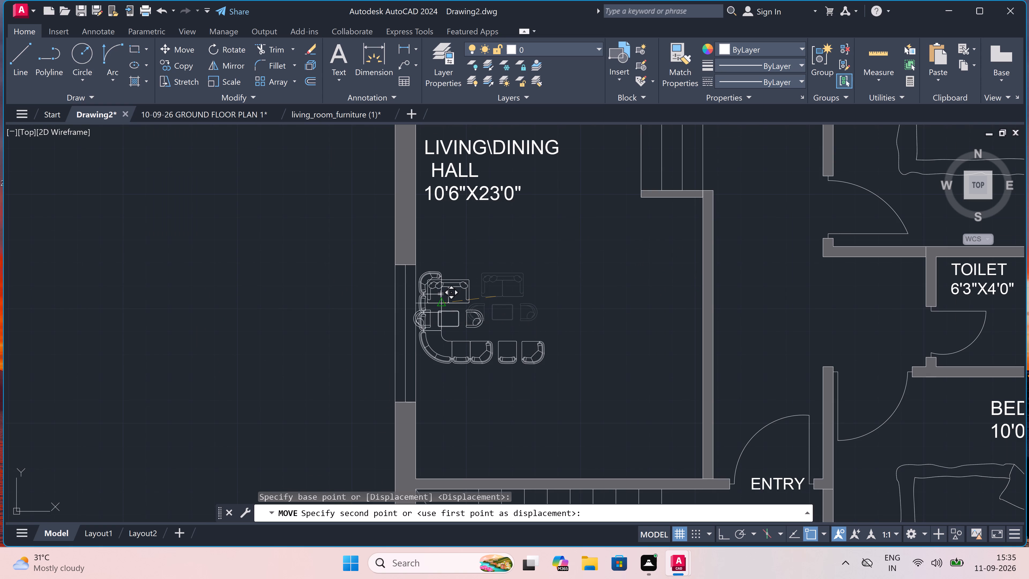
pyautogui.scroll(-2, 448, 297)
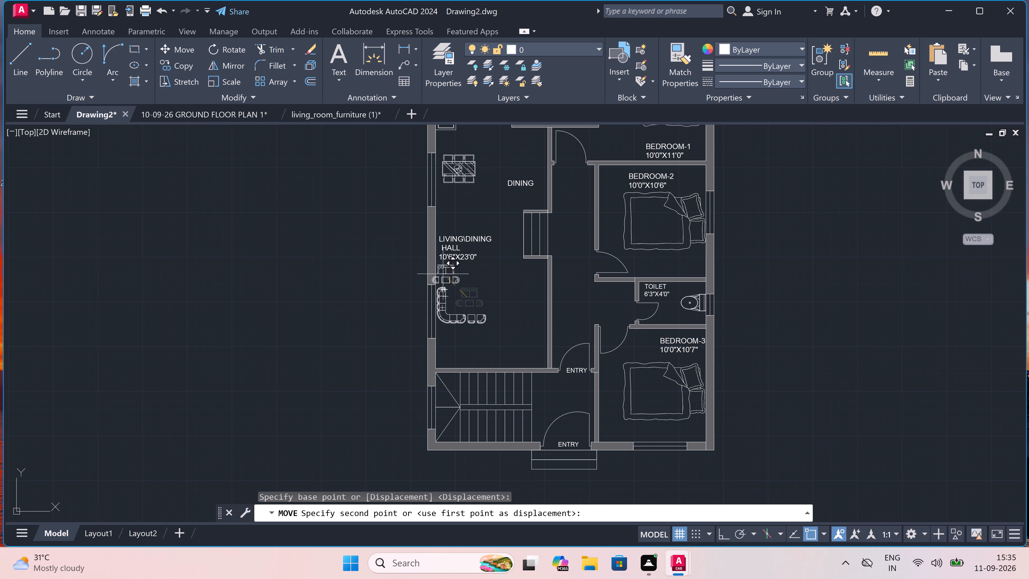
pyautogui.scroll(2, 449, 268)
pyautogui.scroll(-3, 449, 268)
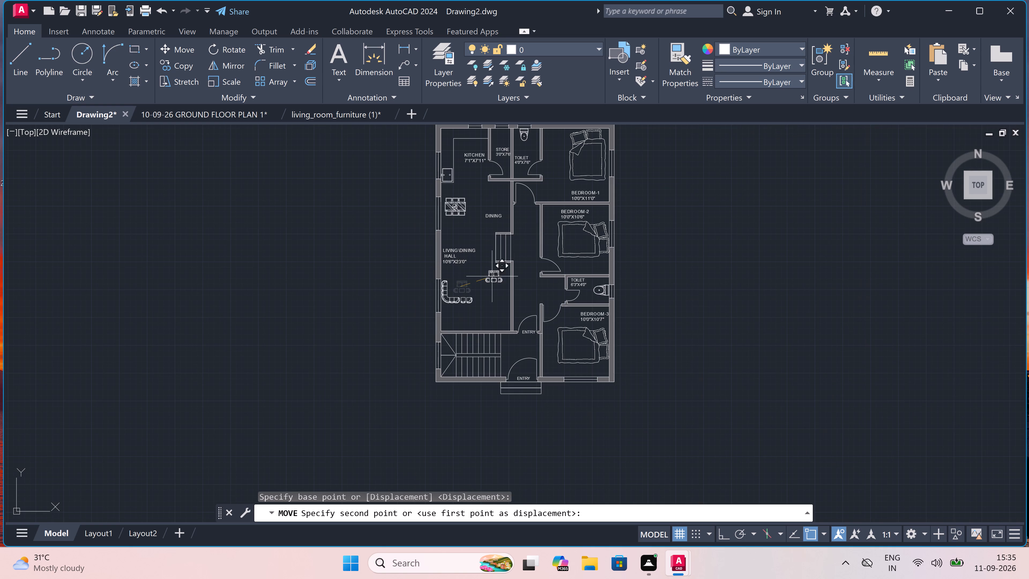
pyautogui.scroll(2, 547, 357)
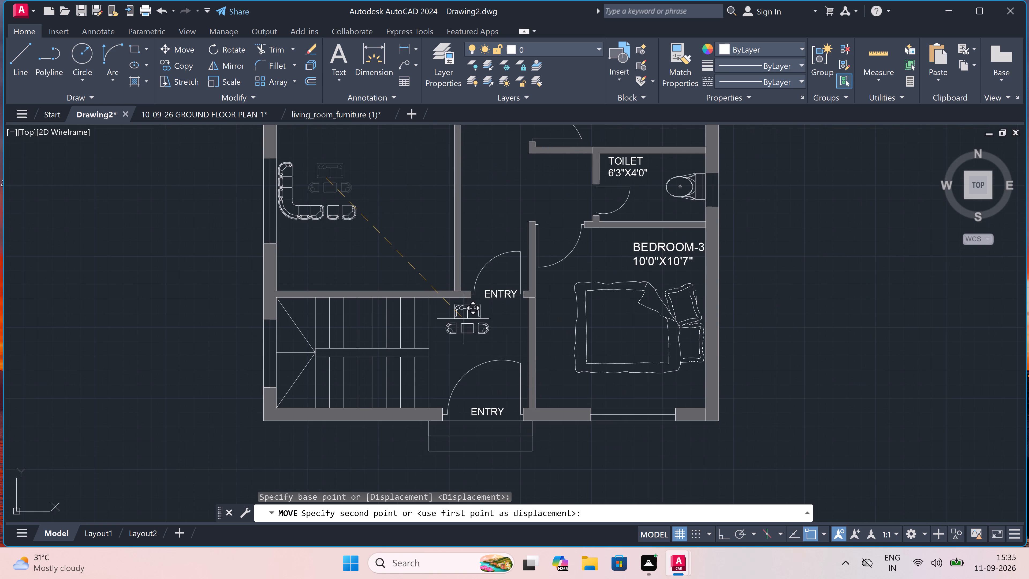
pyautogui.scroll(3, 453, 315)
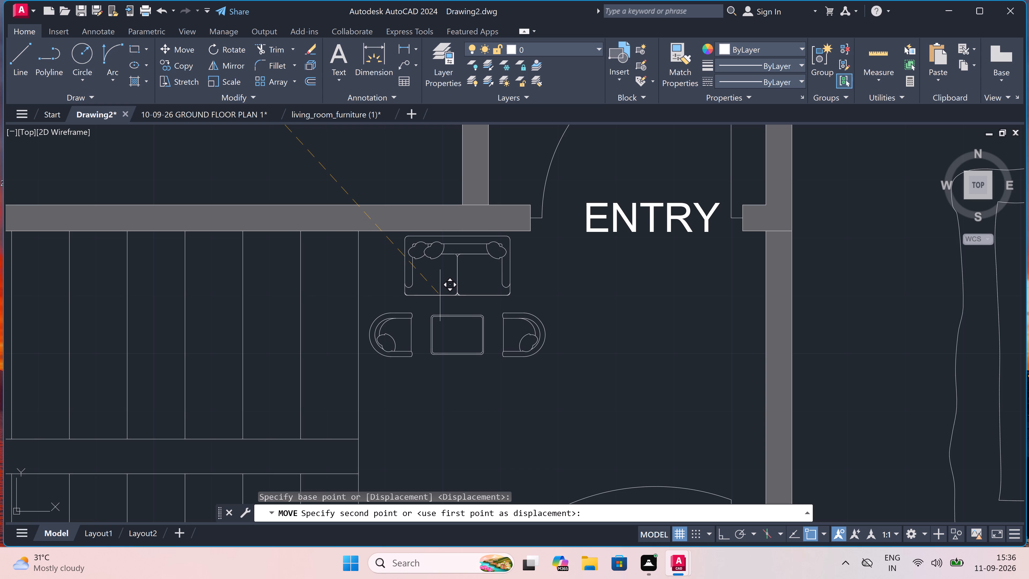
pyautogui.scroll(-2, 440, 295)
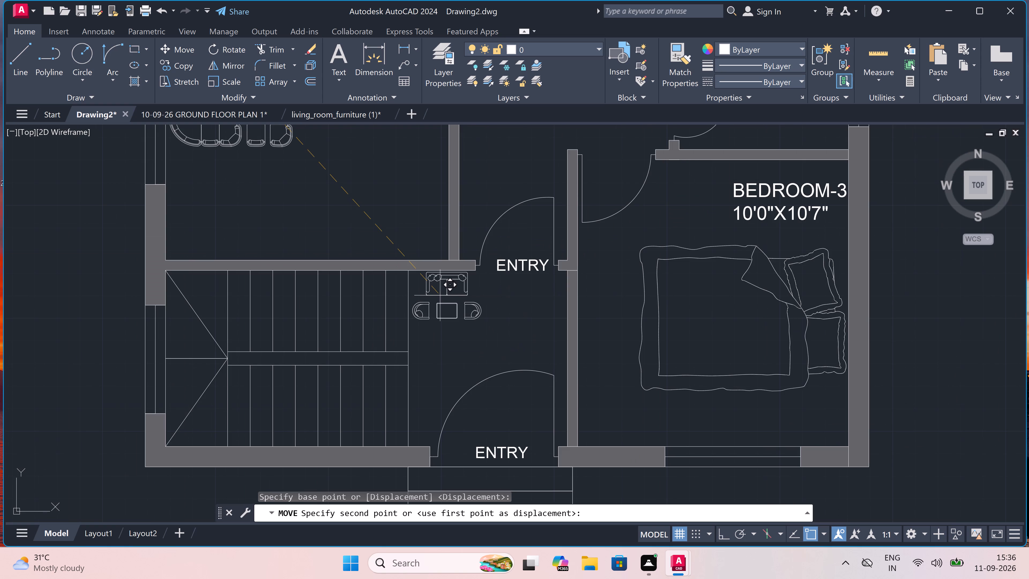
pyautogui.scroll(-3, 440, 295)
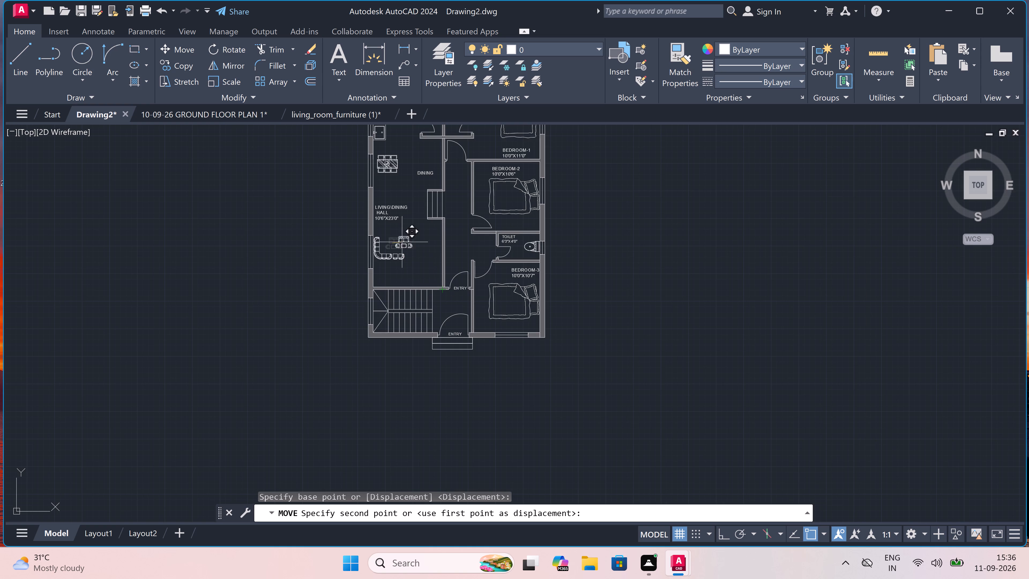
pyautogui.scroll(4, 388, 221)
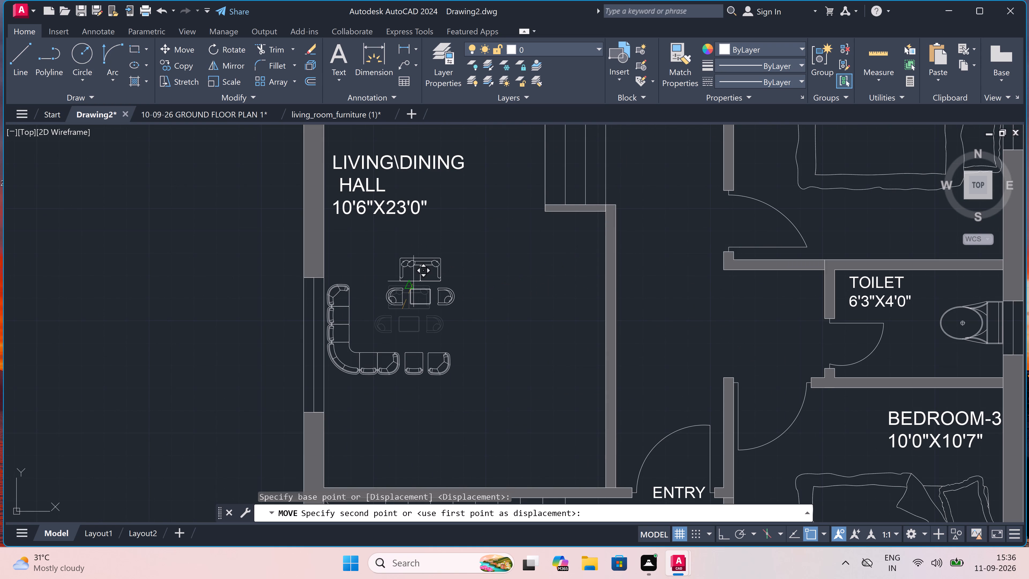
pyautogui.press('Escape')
# Move the LIVING\DINING HALL room label to the open floor below the sofa set, above the staircase wall.
pyautogui.scroll(-3, 413, 281)
pyautogui.scroll(3, 401, 261)
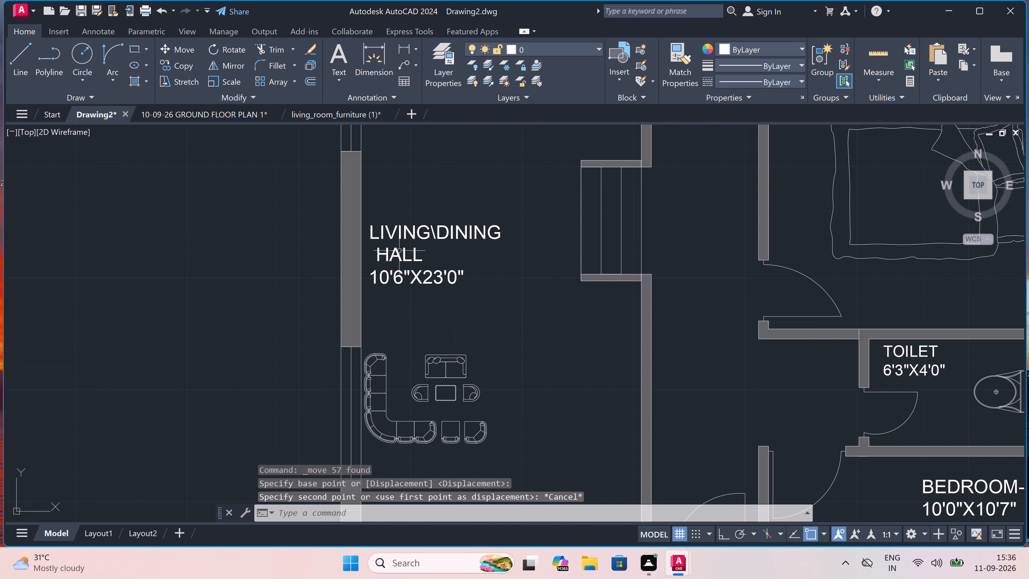
pyautogui.click(399, 251)
pyautogui.moveTo(370, 223); pyautogui.dragTo(370, 220)
pyautogui.scroll(-5, 377, 195)
pyautogui.scroll(3, 373, 170)
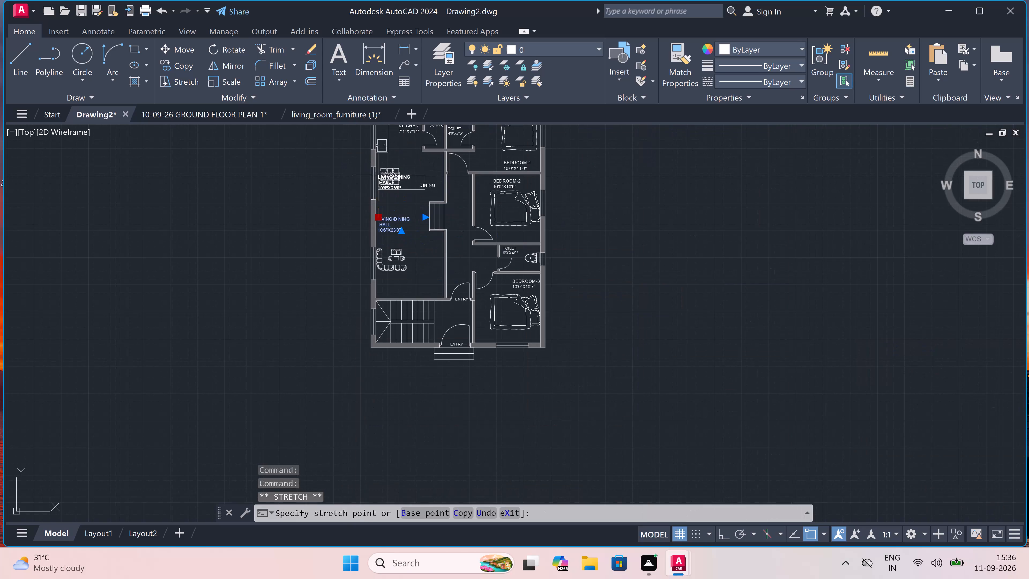
pyautogui.scroll(3, 385, 198)
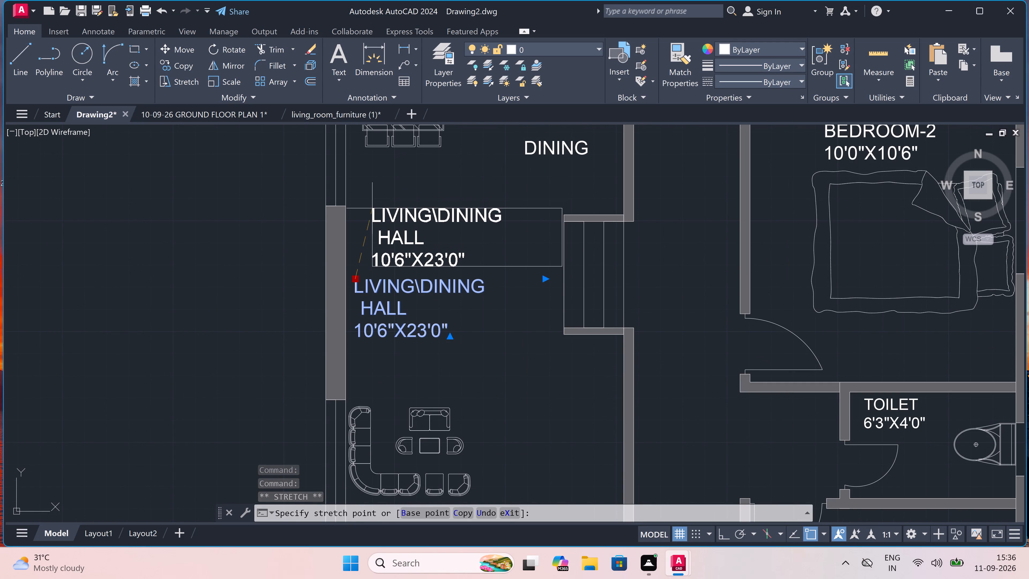
pyautogui.scroll(-2, 374, 209)
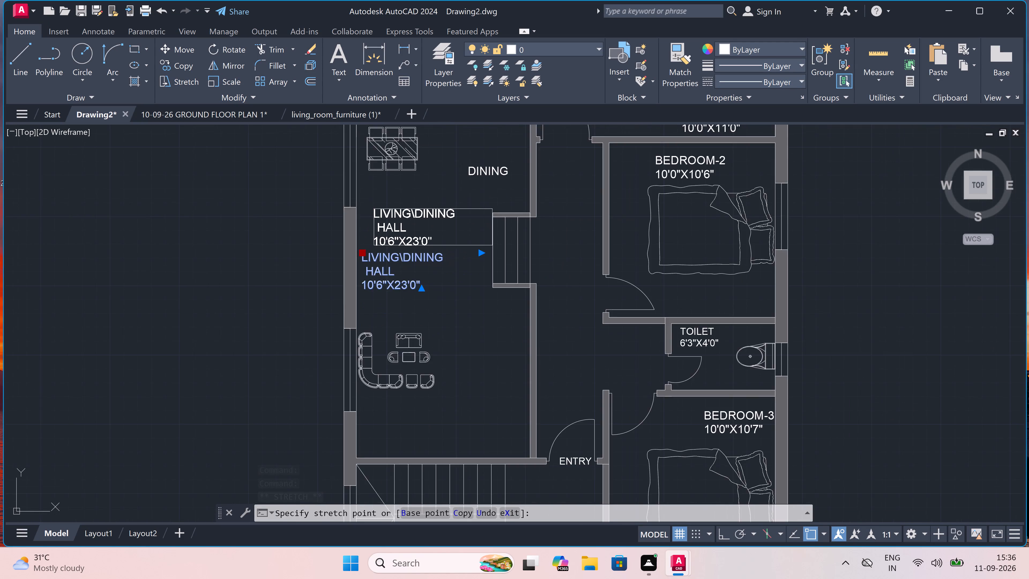
pyautogui.scroll(2, 367, 322)
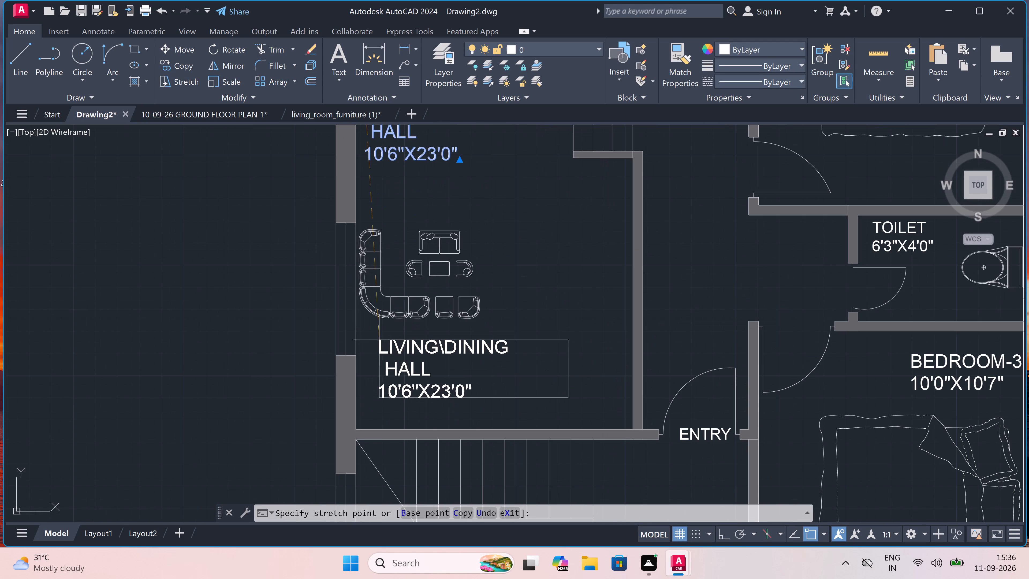
pyautogui.click(379, 342)
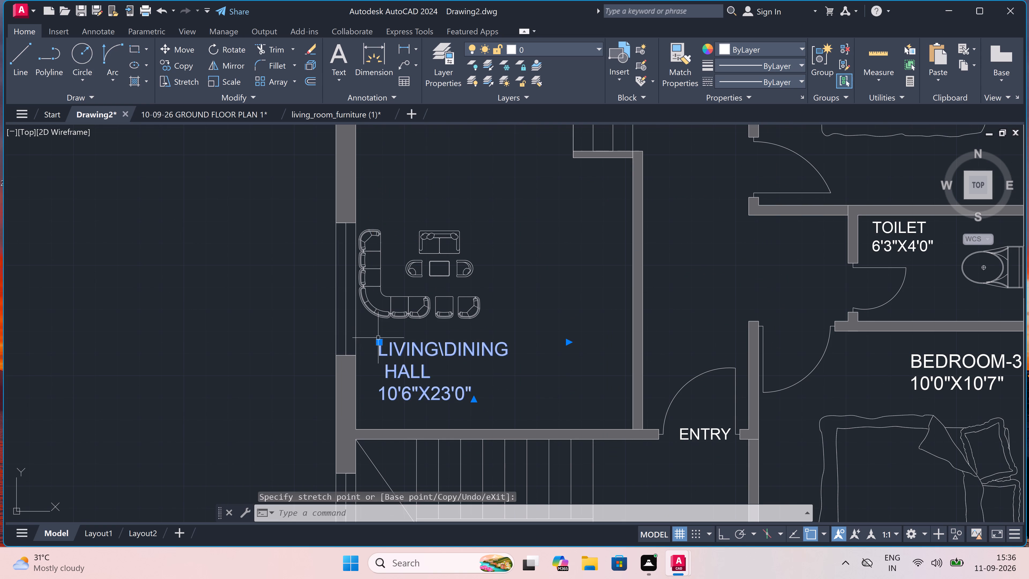
pyautogui.press('Escape')
# Rotate the two-seater sofa, coffee table and two armchairs together 90° counter-clockwise with Ortho on, so the sofa's back faces the window wall.
pyautogui.scroll(-1, 380, 325)
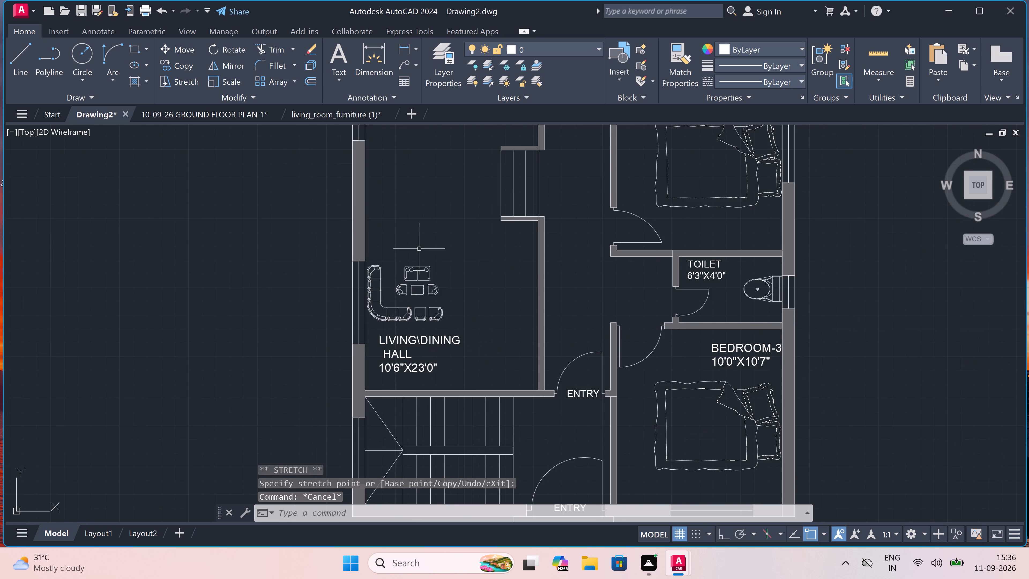
pyautogui.scroll(2, 517, 295)
pyautogui.scroll(-2, 504, 292)
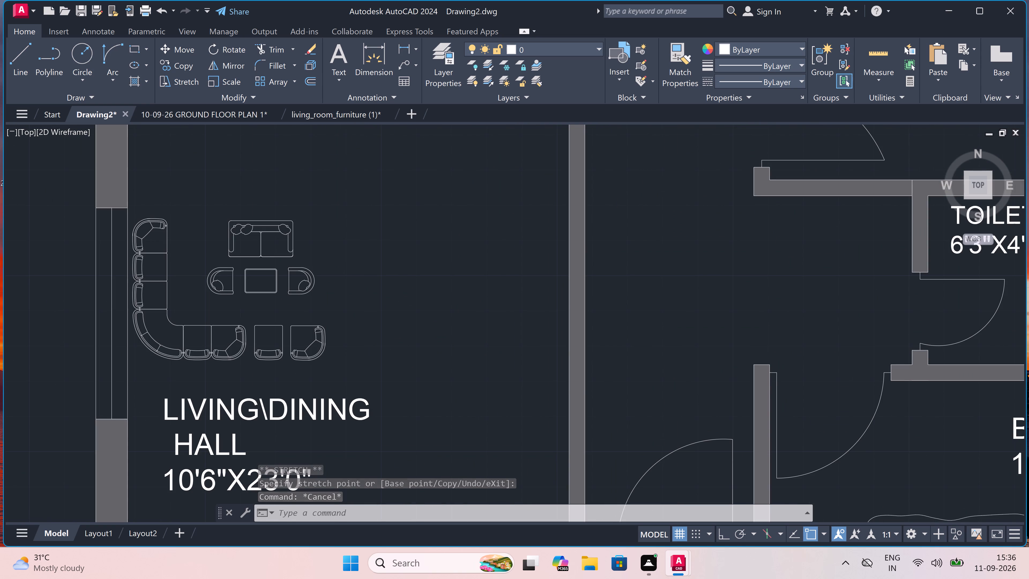
pyautogui.scroll(2, 387, 226)
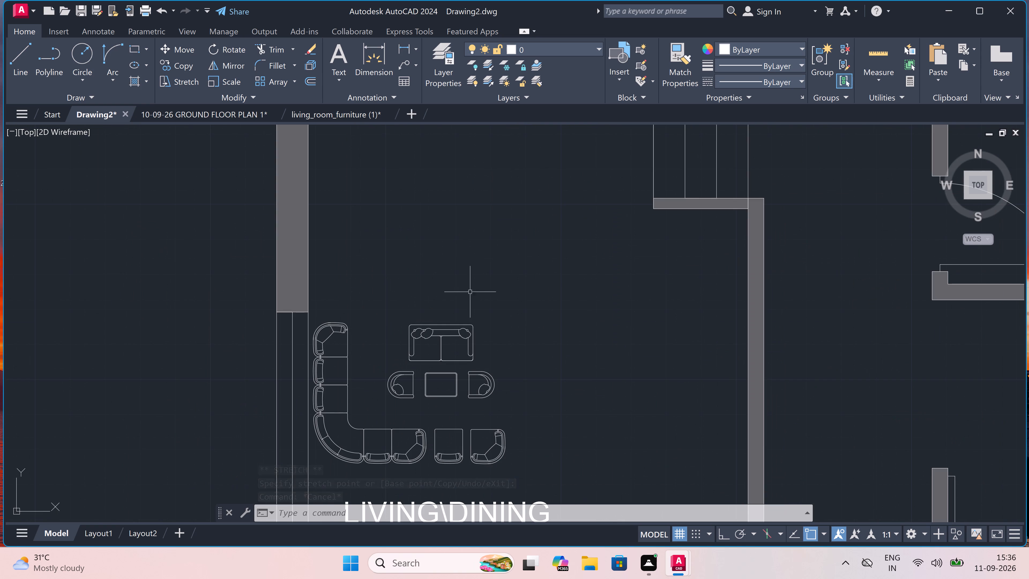
pyautogui.moveTo(501, 309); pyautogui.dragTo(487, 329)
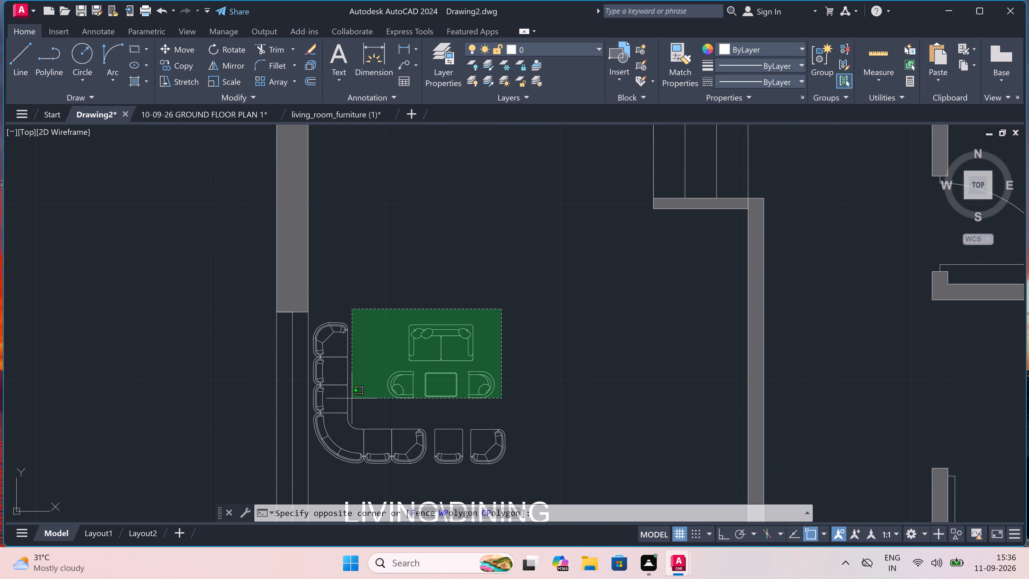
pyautogui.click(387, 406)
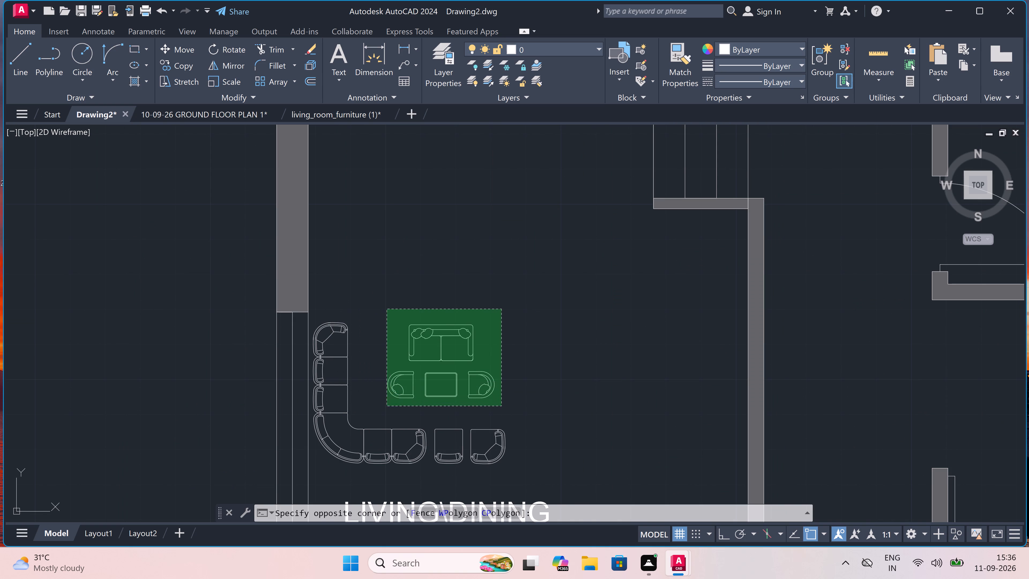
pyautogui.click(229, 48)
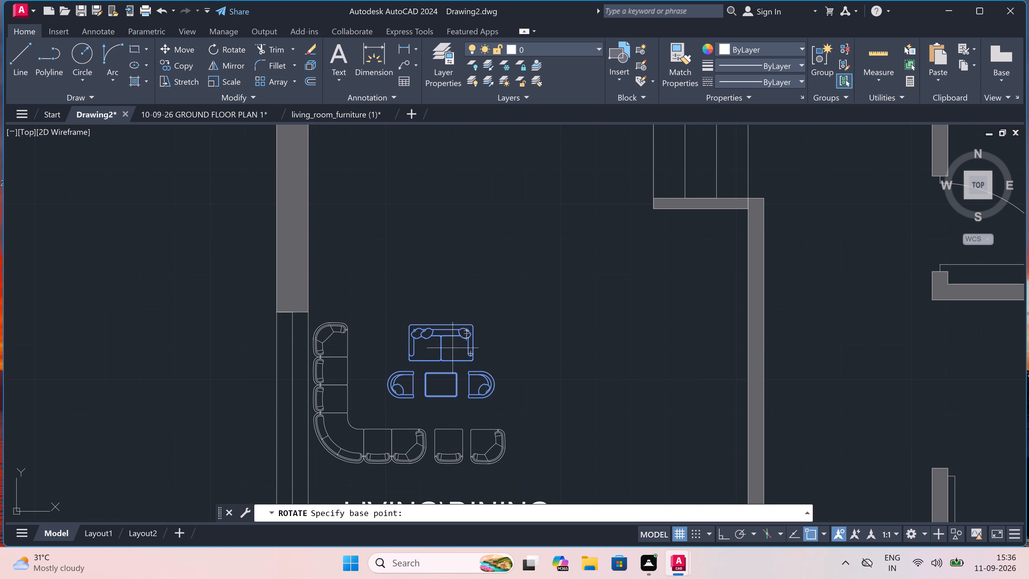
pyautogui.click(452, 348)
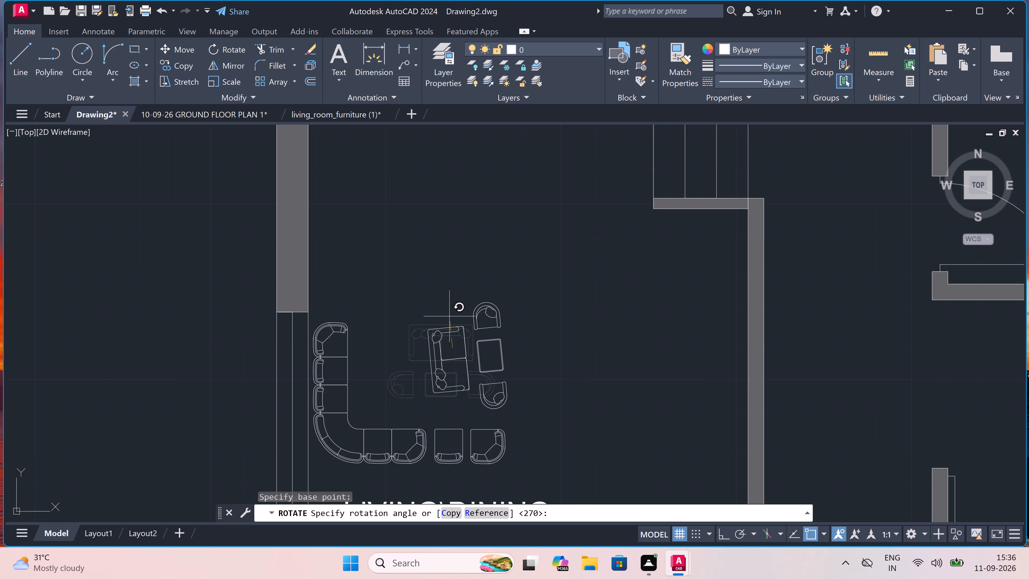
pyautogui.press('F8')
pyautogui.click(450, 307)
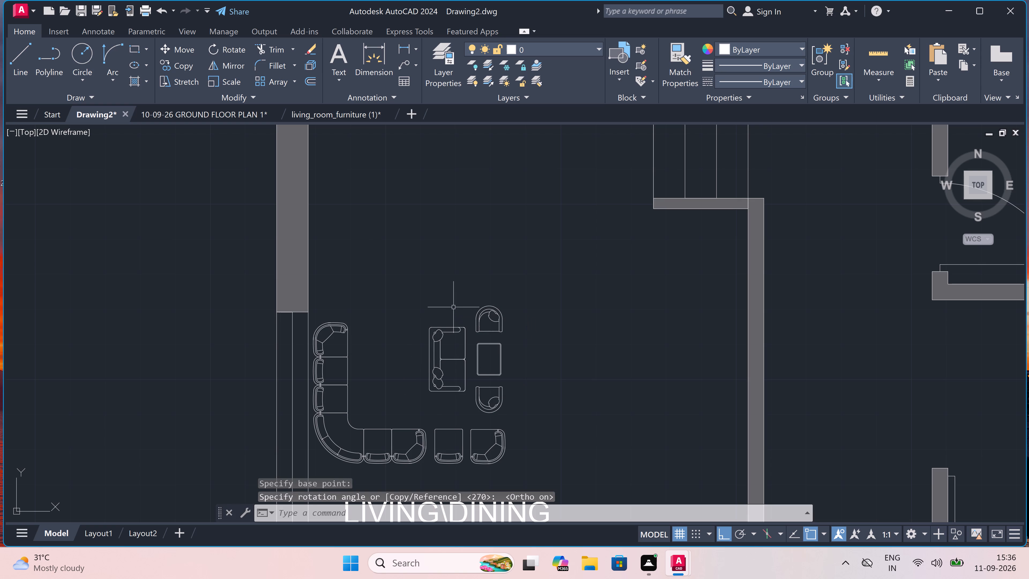
# Move the two-seater sofa, coffee table and two armchairs together against the outer wall, just above the L-shaped sofa, with Ortho off.
pyautogui.moveTo(544, 303); pyautogui.dragTo(523, 336)
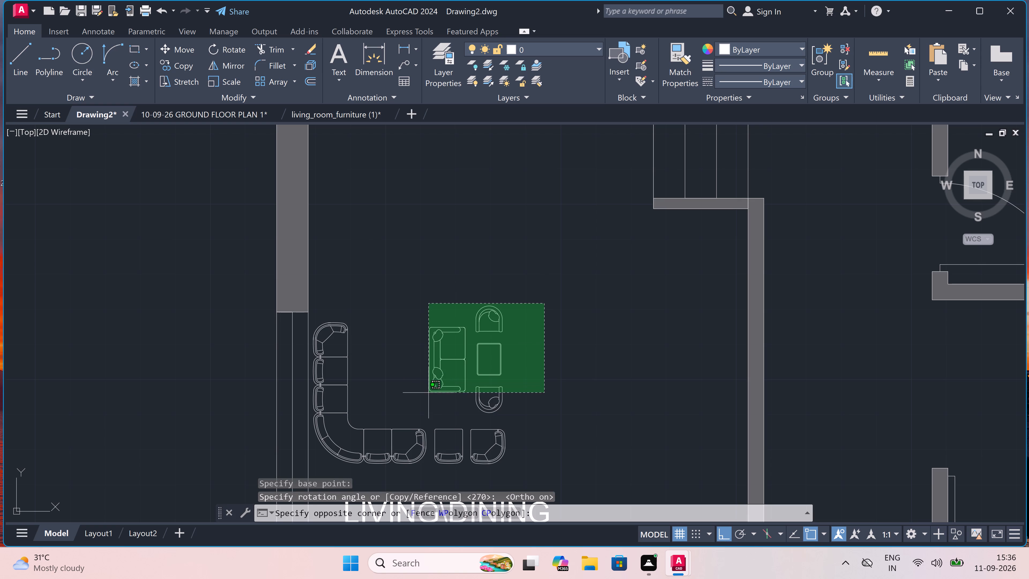
pyautogui.click(413, 415)
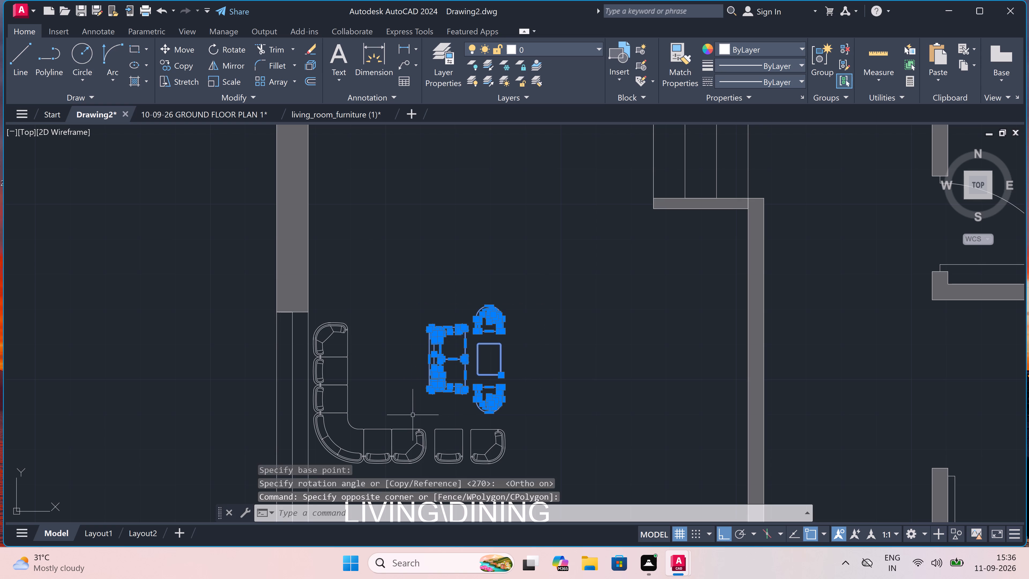
pyautogui.click(173, 48)
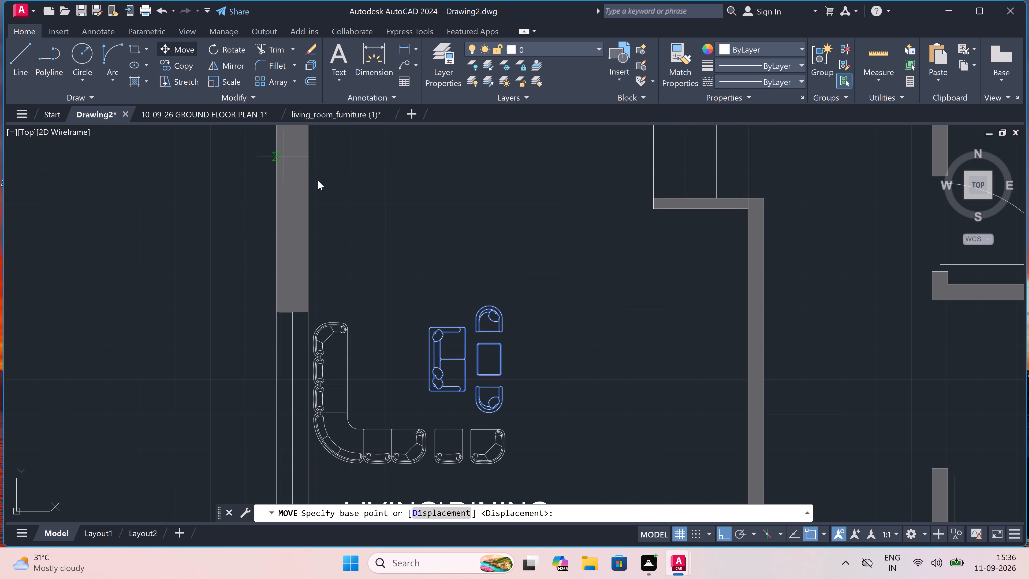
pyautogui.moveTo(458, 359); pyautogui.dragTo(455, 360)
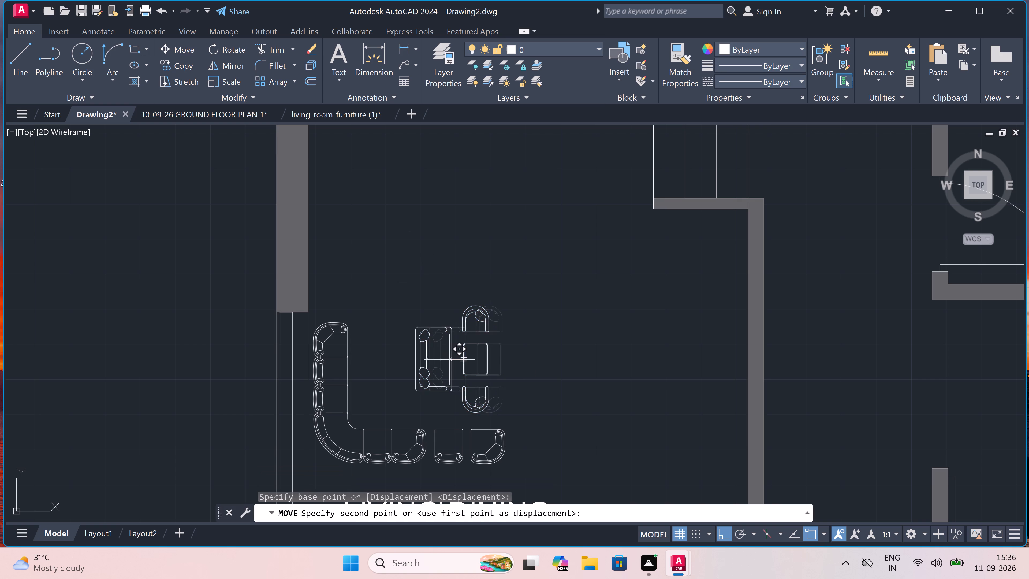
pyautogui.press('F8')
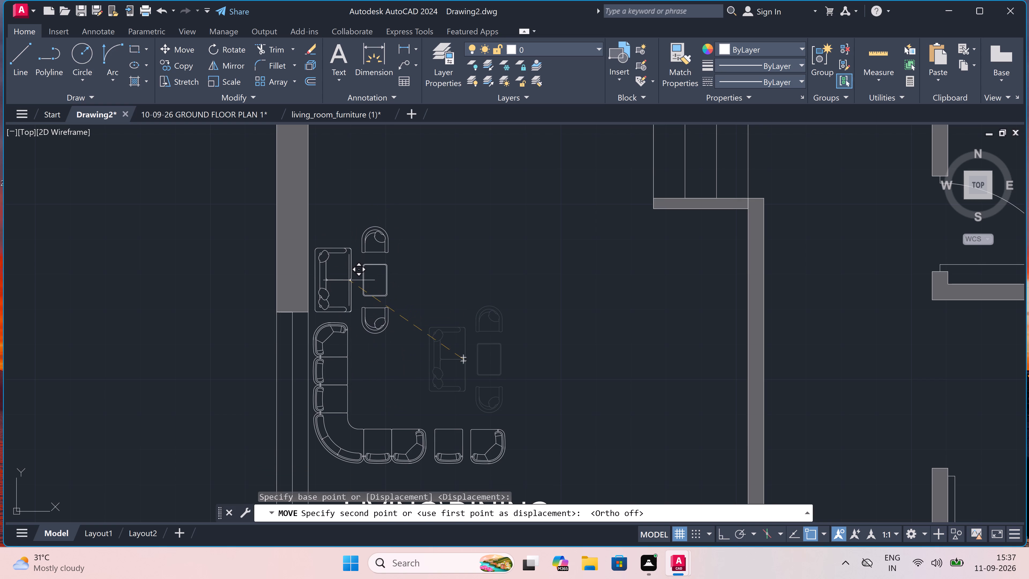
pyautogui.scroll(2, 349, 281)
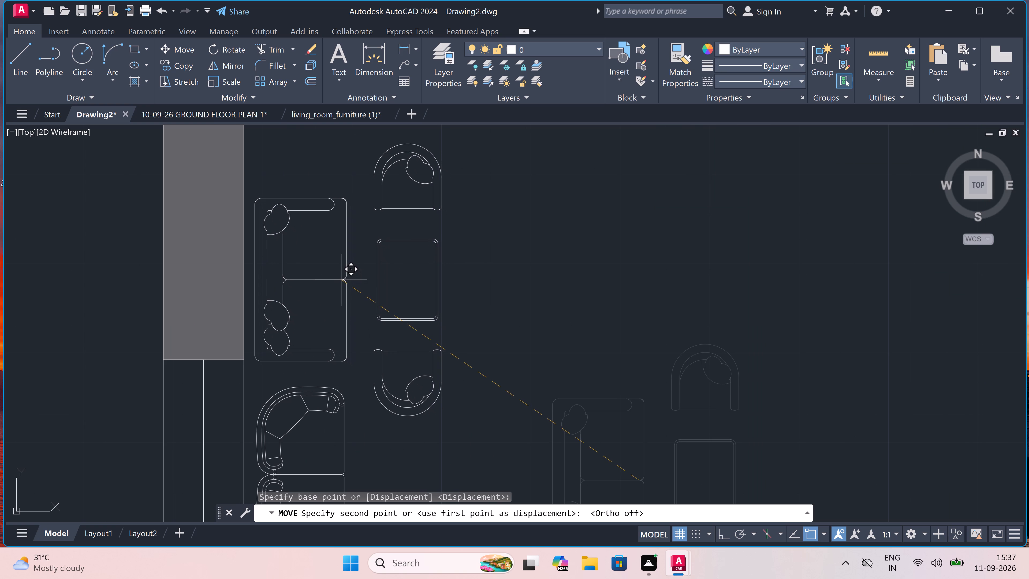
pyautogui.doubleClick(341, 280)
# Delete the armchair below the small coffee table, next to the end of the L-shaped sofa.
pyautogui.scroll(-5, 406, 267)
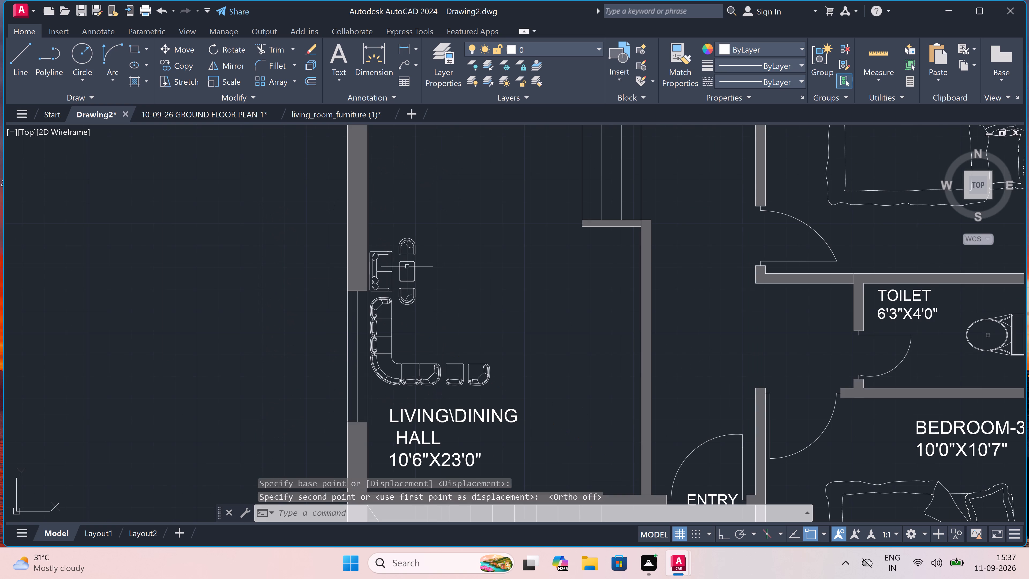
pyautogui.scroll(2, 413, 344)
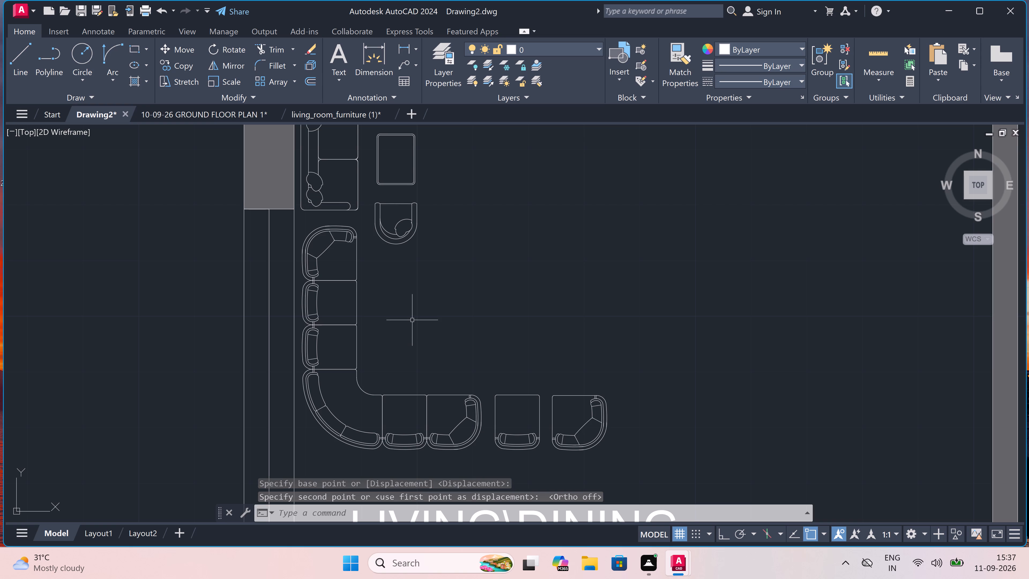
pyautogui.scroll(2, 397, 204)
pyautogui.moveTo(453, 184); pyautogui.dragTo(446, 197)
pyautogui.click(323, 330)
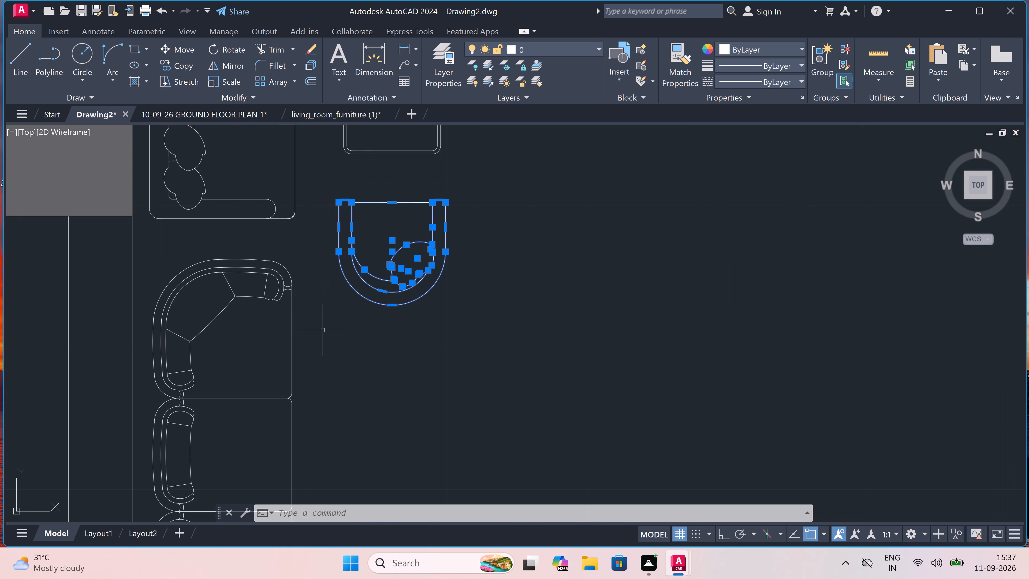
pyautogui.press('Delete')
# Draw a nearly square rectangle by eye as a centre table in the open space inside the L-shaped sofa.
pyautogui.scroll(-5, 352, 285)
pyautogui.scroll(1, 378, 309)
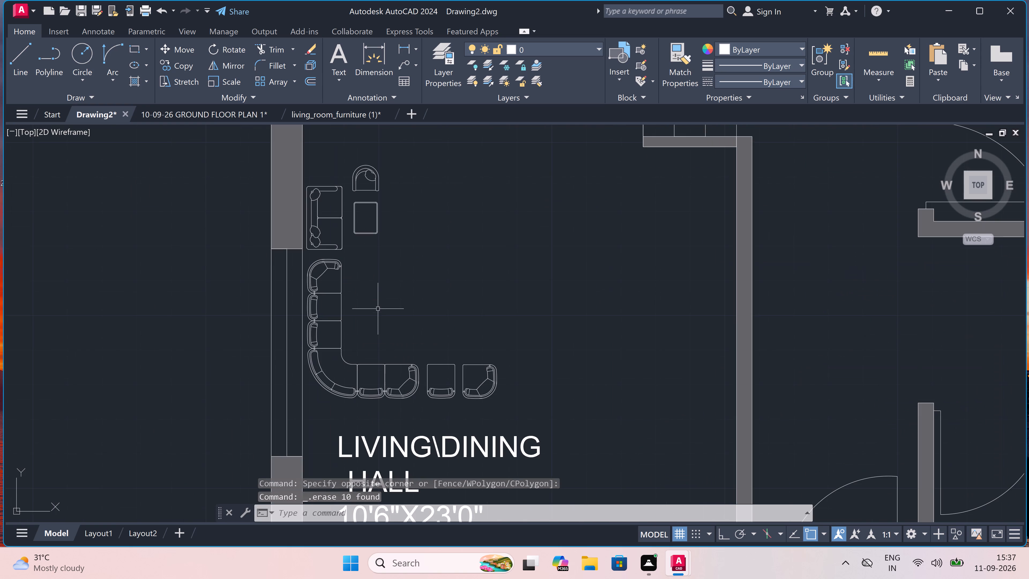
pyautogui.press('r')
pyautogui.write('EC')
pyautogui.press('space')
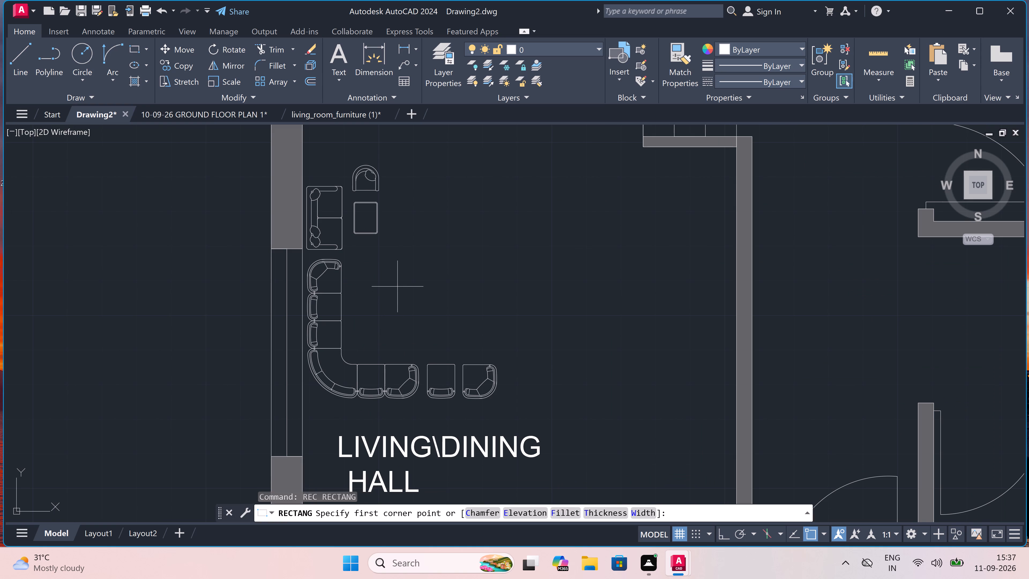
pyautogui.click(396, 287)
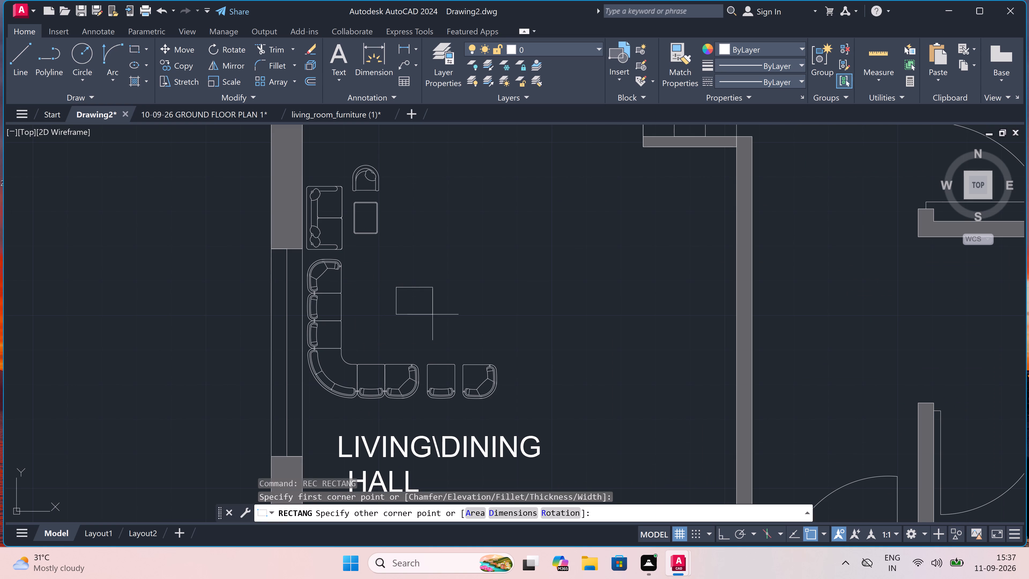
pyautogui.click(434, 329)
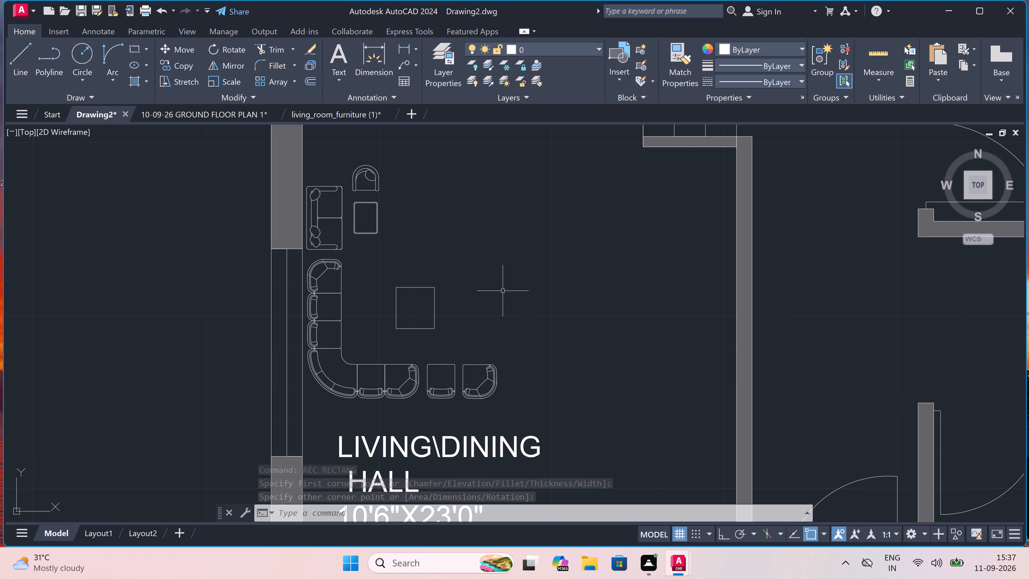
# Draw a narrow upright rectangle by eye as a TV unit against the living hall's inner wall, opposite the sofas.
pyautogui.scroll(-2, 512, 285)
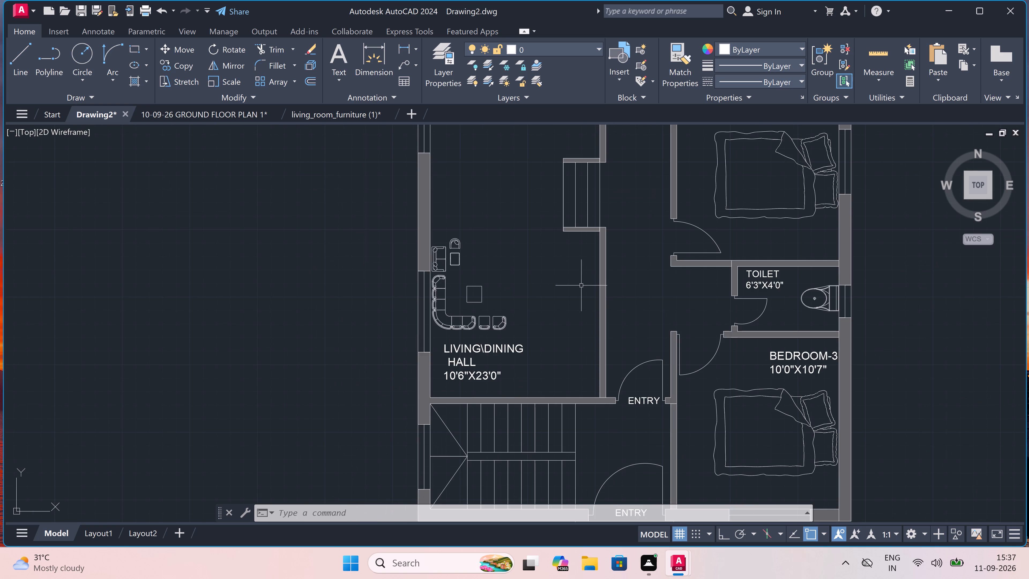
pyautogui.scroll(2, 595, 291)
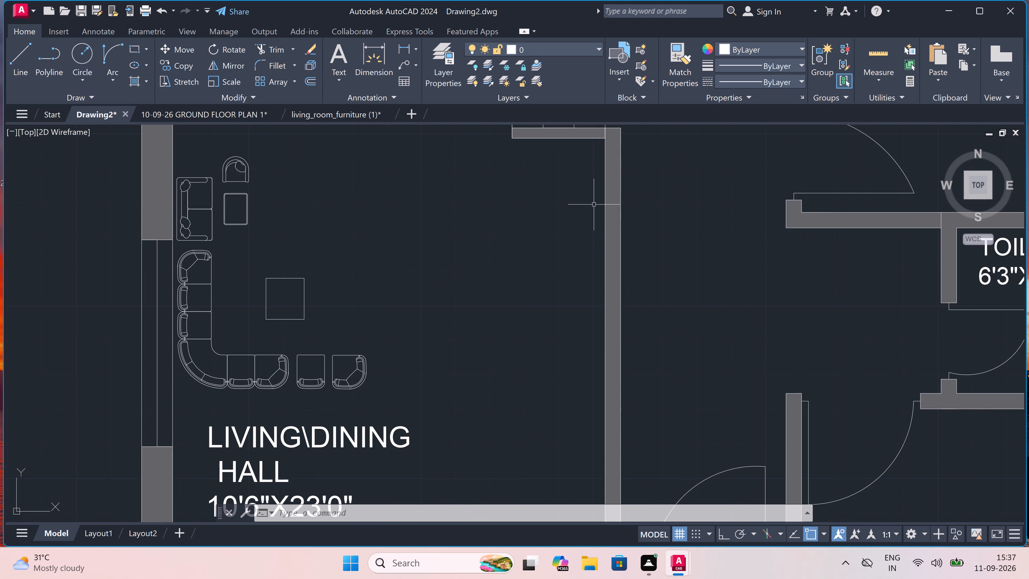
pyautogui.press('space')
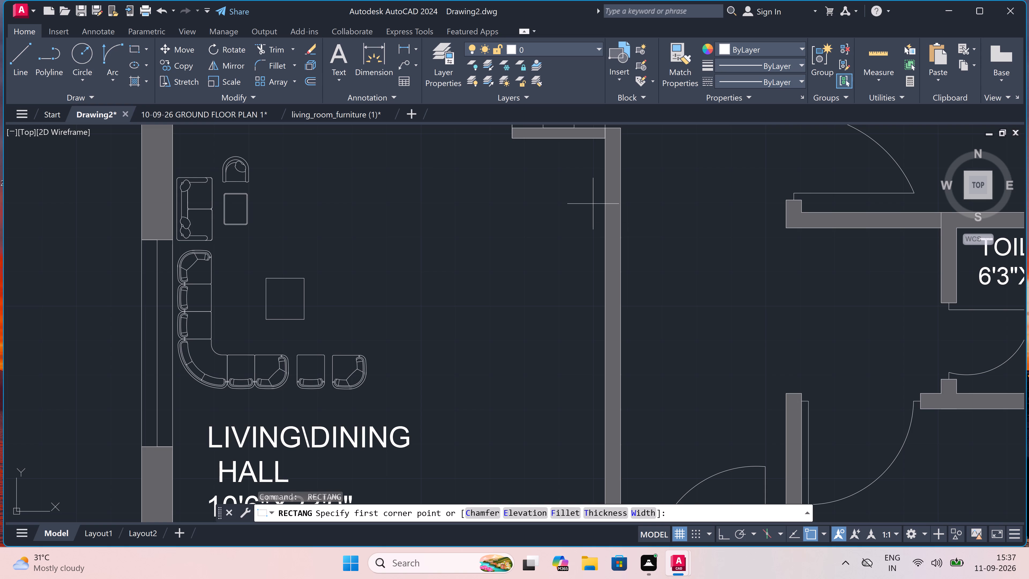
pyautogui.click(603, 201)
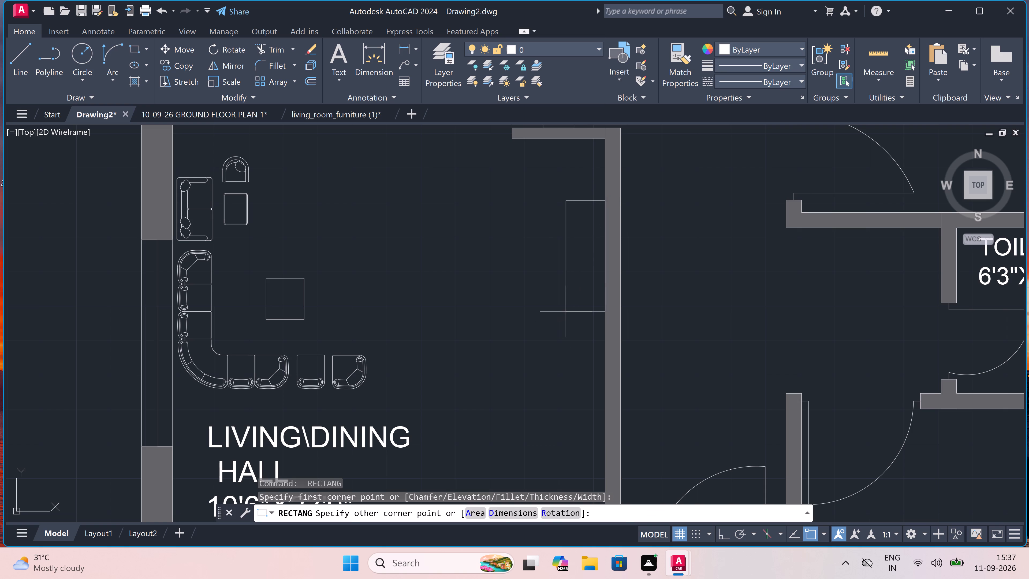
pyautogui.click(580, 282)
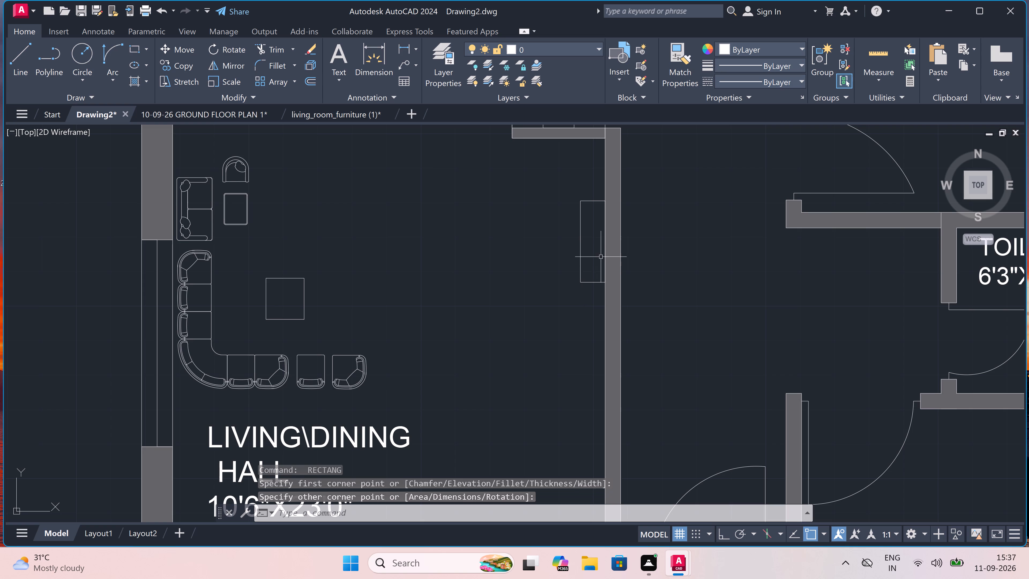
# Draw a slim upright rectangle by eye inside the TV unit, to represent the television.
pyautogui.press('space')
pyautogui.scroll(1, 600, 221)
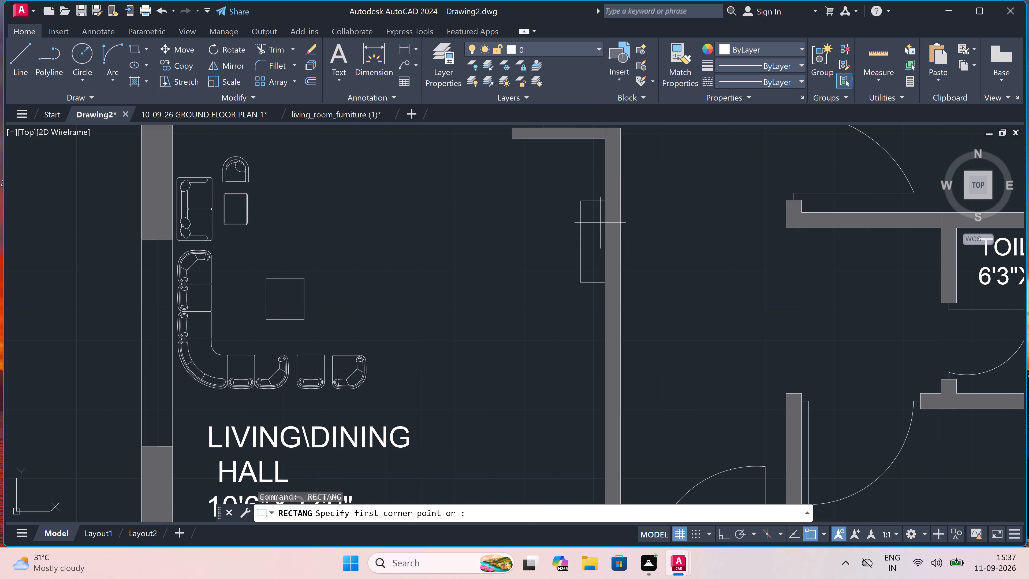
pyautogui.scroll(1, 600, 221)
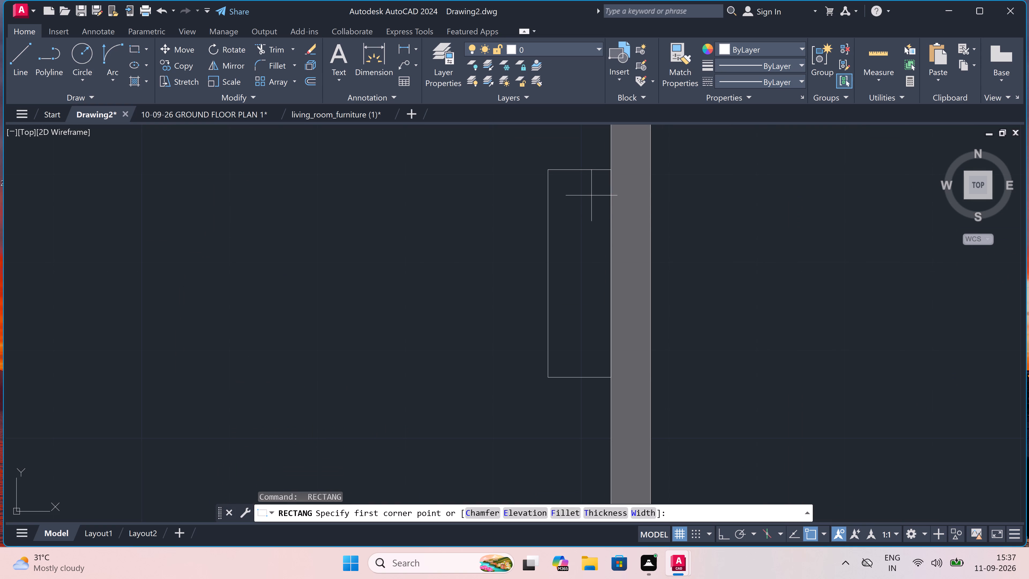
pyautogui.click(592, 194)
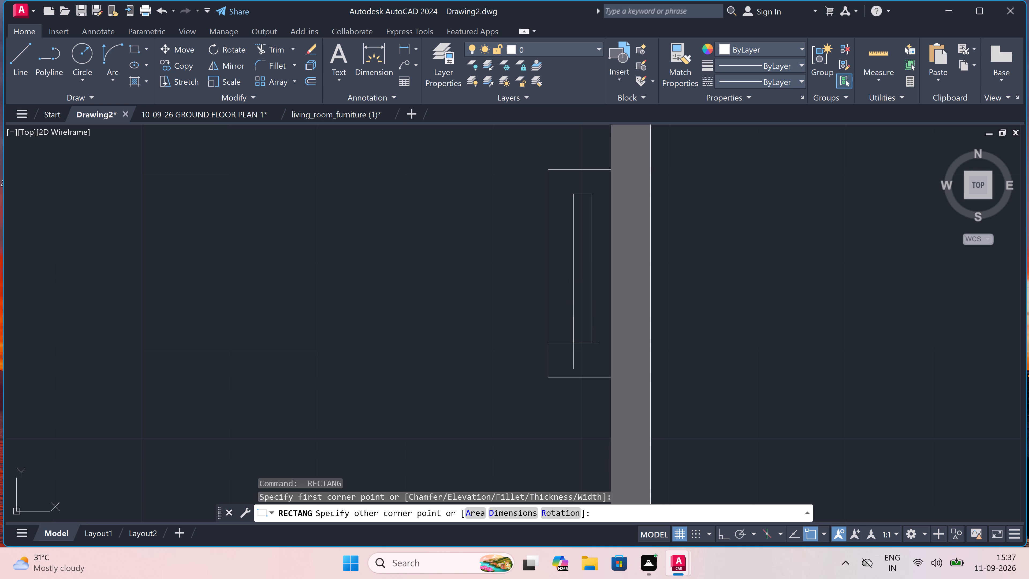
pyautogui.click(576, 350)
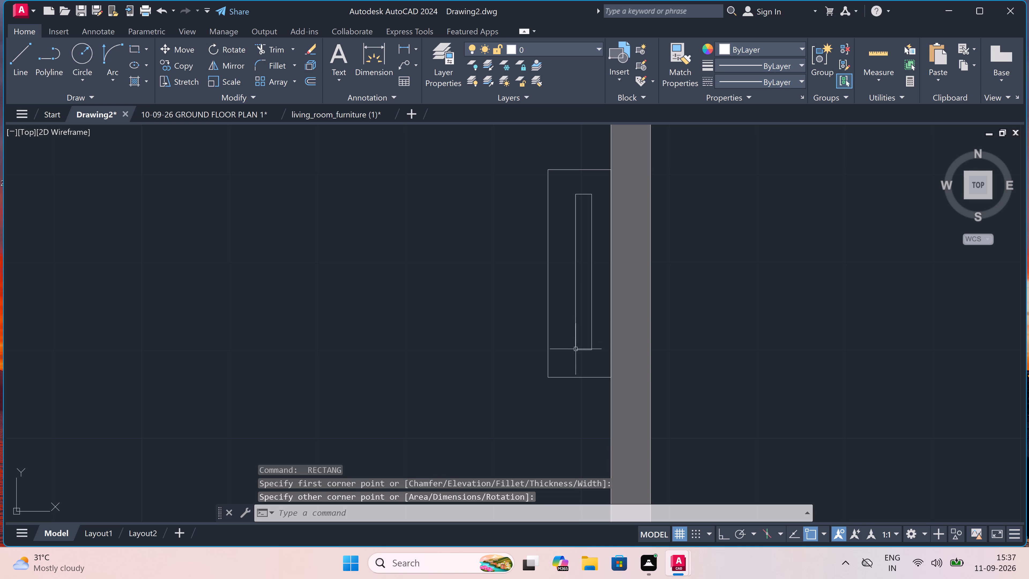
# Draw a vertical line about 1'-3" long down the middle of the slim television rectangle, with Ortho on.
pyautogui.press('l')
pyautogui.press('space')
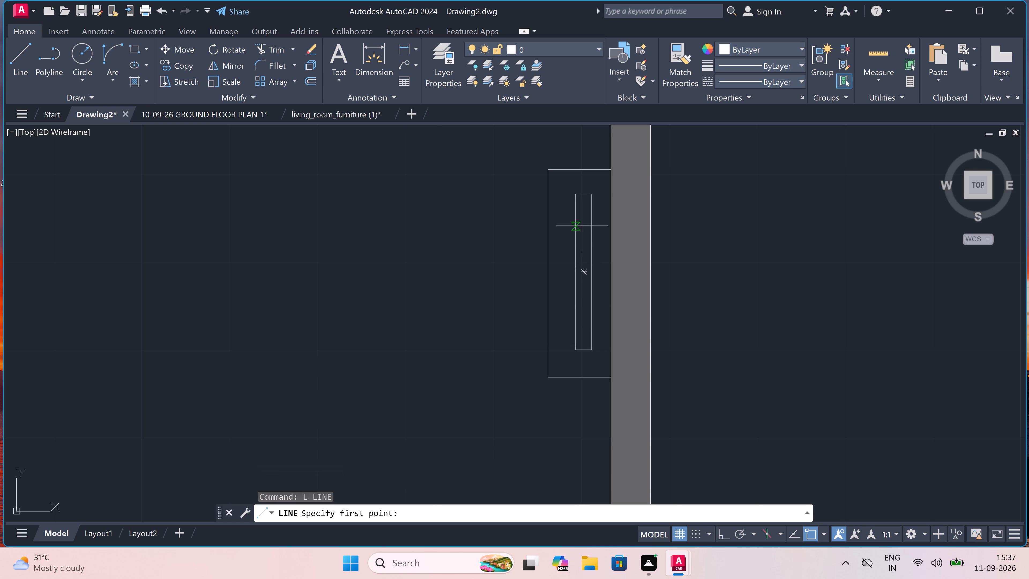
pyautogui.scroll(3, 583, 223)
pyautogui.scroll(-4, 587, 204)
pyautogui.scroll(3, 586, 184)
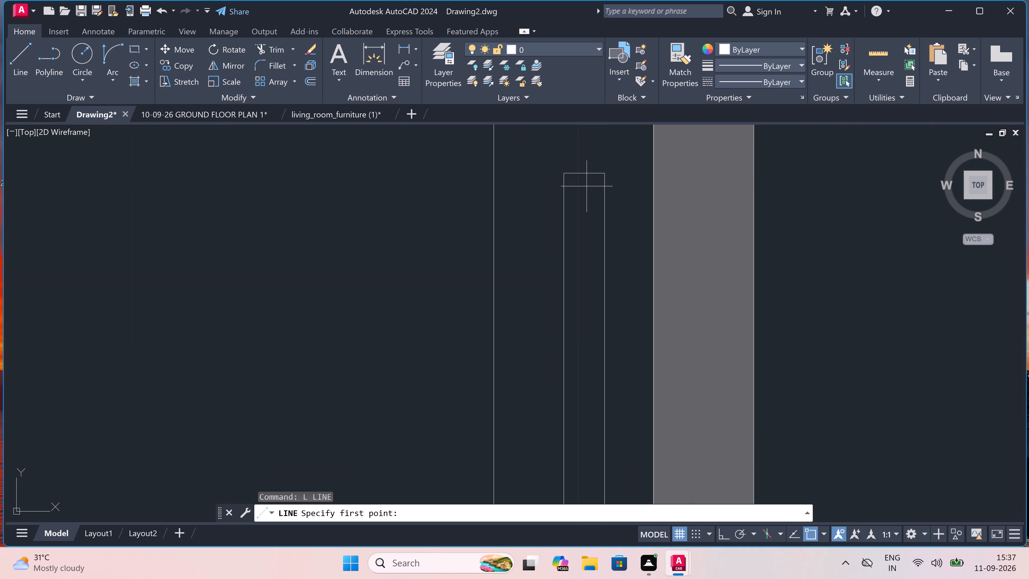
pyautogui.click(583, 199)
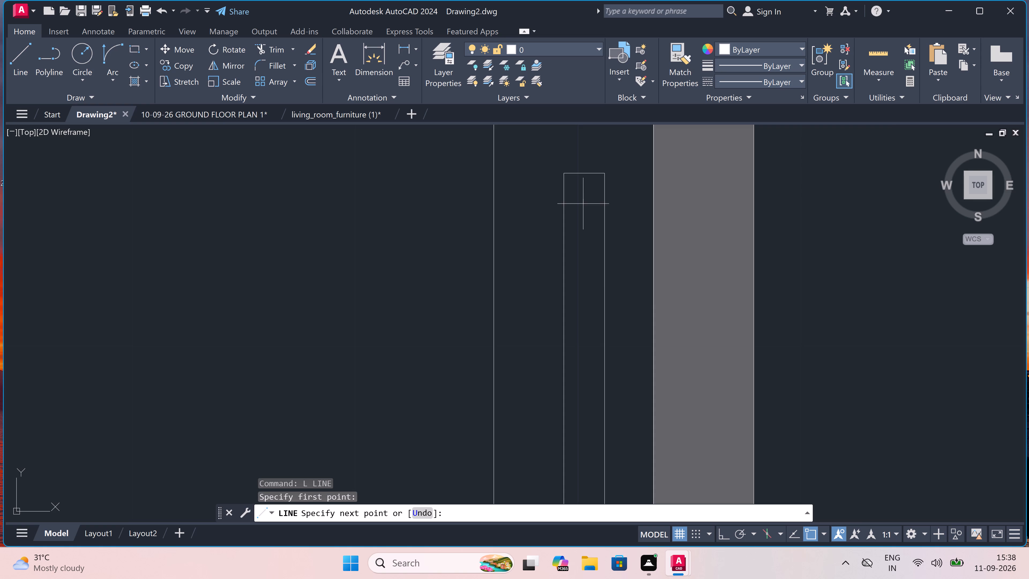
pyautogui.scroll(-4, 592, 285)
pyautogui.press('F8')
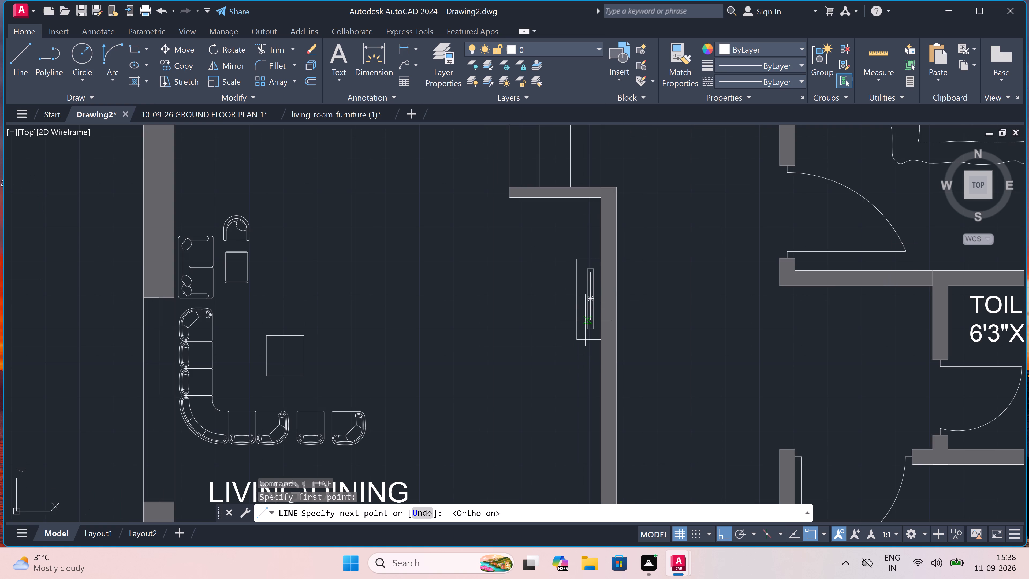
pyautogui.scroll(6, 585, 320)
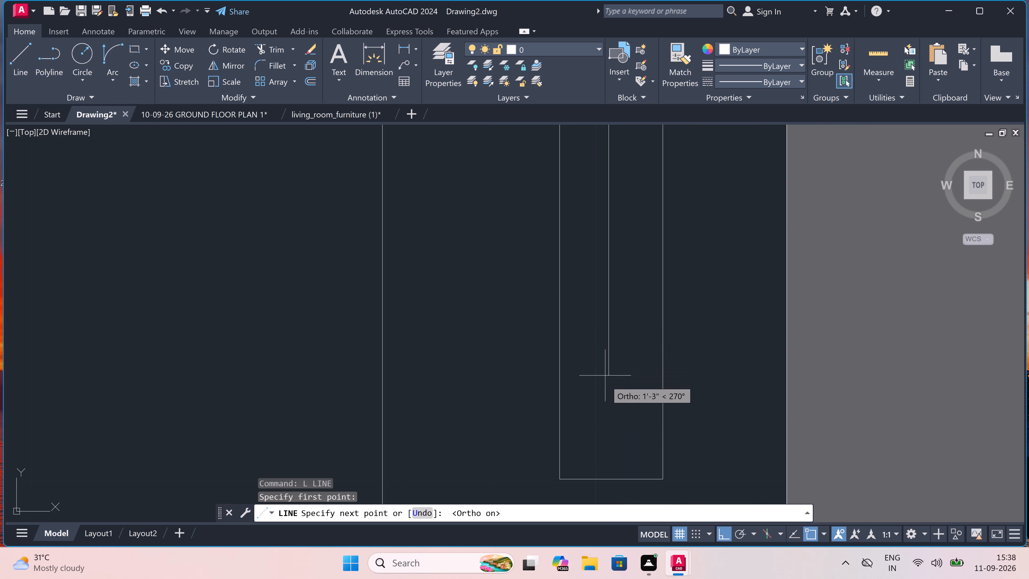
pyautogui.click(607, 401)
pyautogui.press('Escape')
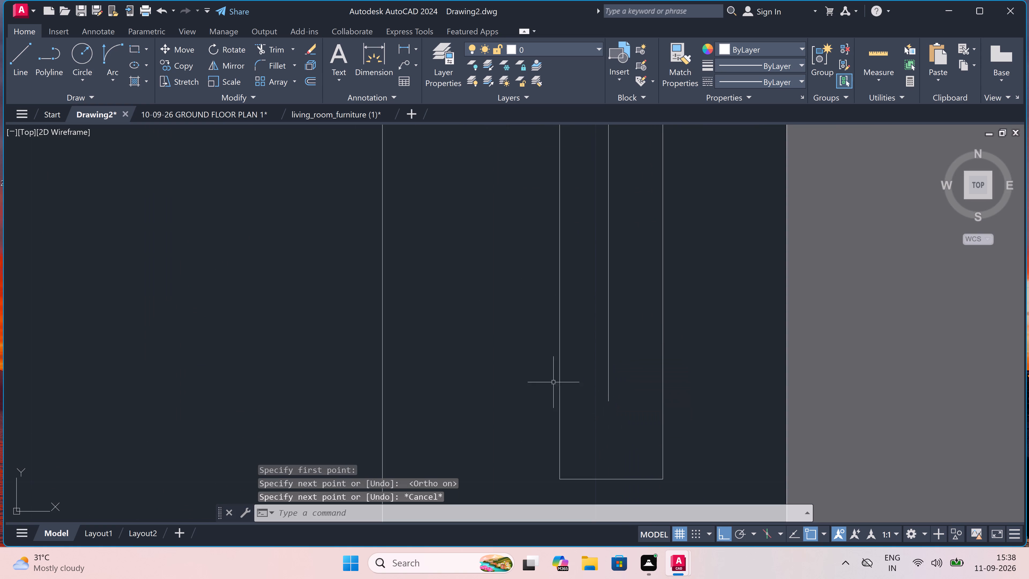
# Add the multiline text label TV in the open floor beside the TV unit.
pyautogui.scroll(-5, 507, 330)
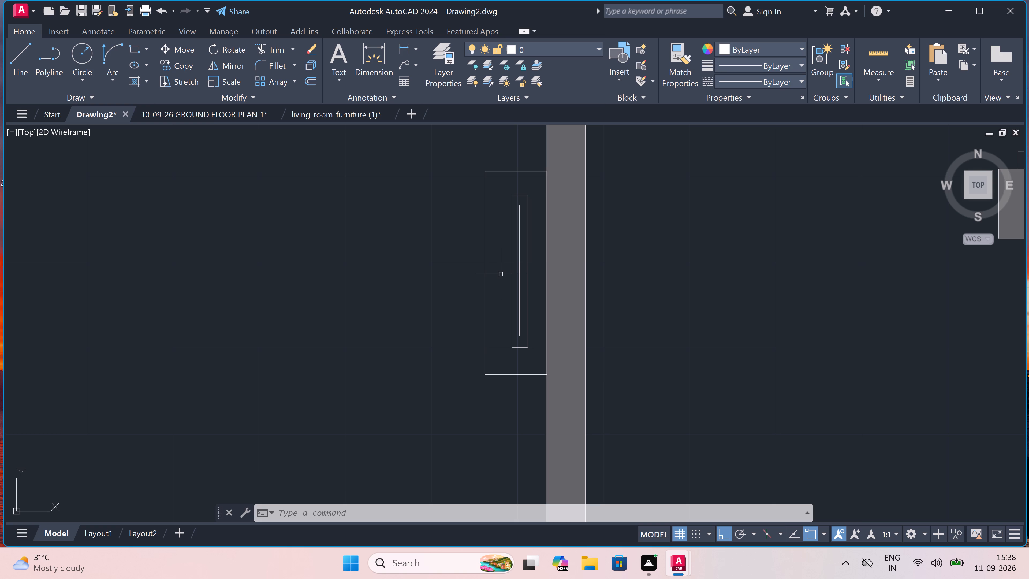
pyautogui.write('MT')
pyautogui.press('space')
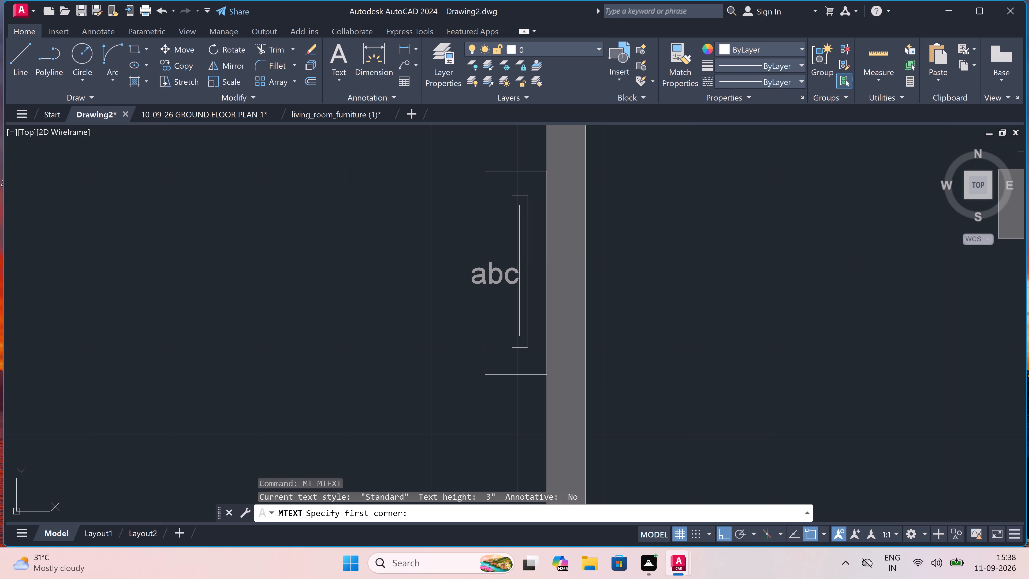
pyautogui.moveTo(385, 238); pyautogui.dragTo(390, 239)
pyautogui.click(657, 265)
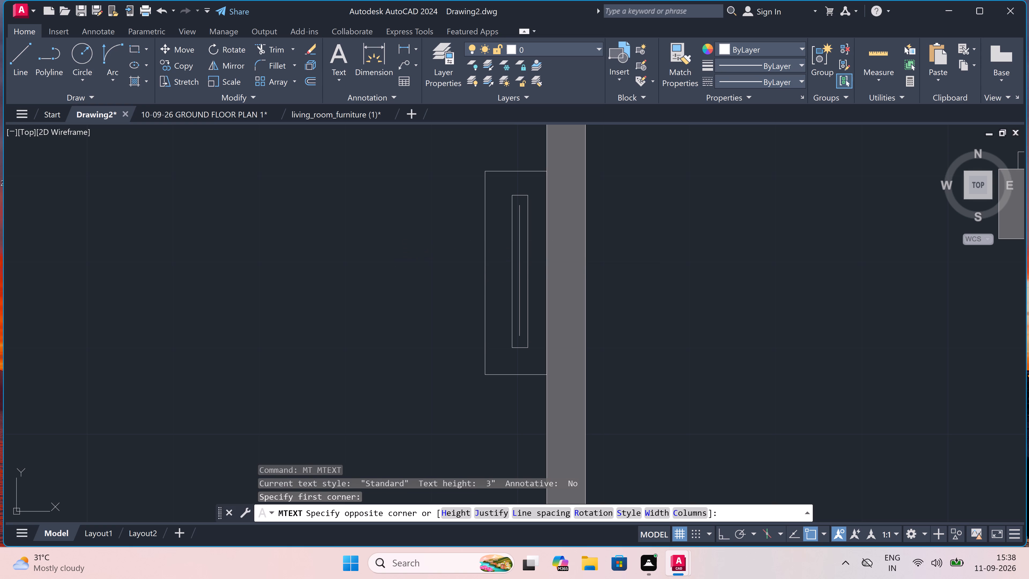
pyautogui.write('T')
pyautogui.press('space')
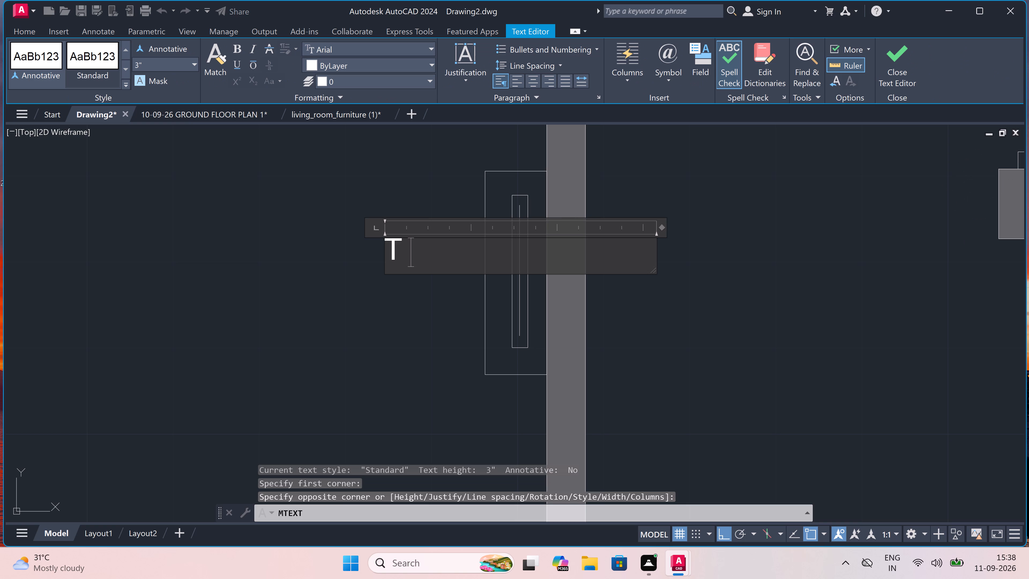
pyautogui.press('BackSpace')
pyautogui.press('v')
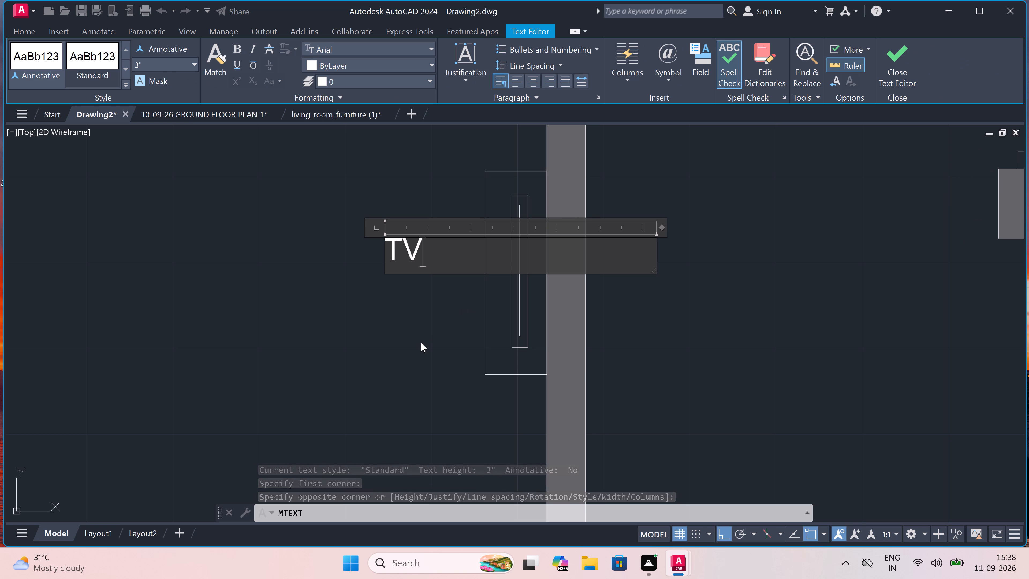
pyautogui.click(399, 336)
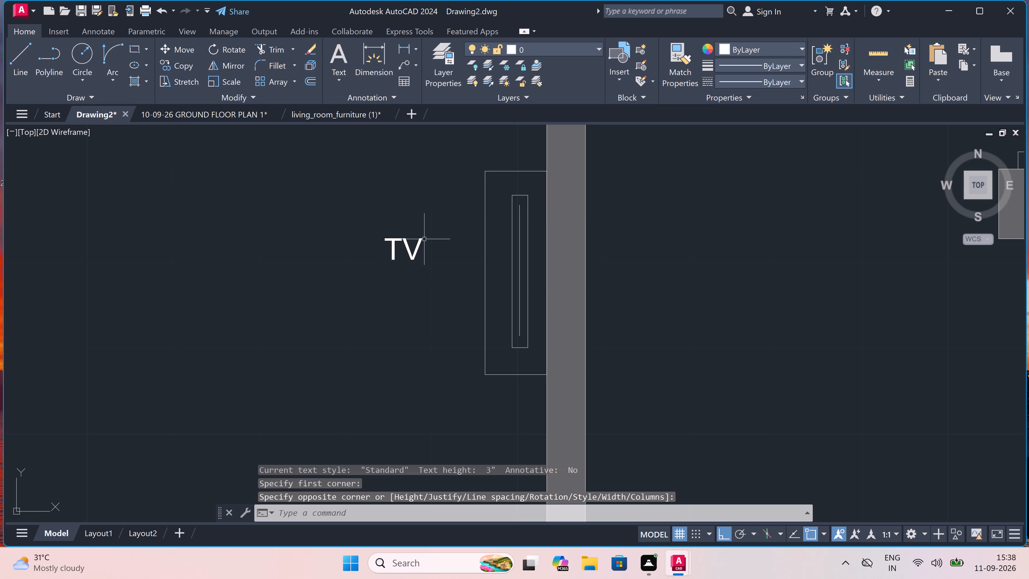
# Set the text height of the TV label beside the TV unit to 4".
pyautogui.moveTo(431, 205); pyautogui.dragTo(431, 208)
pyautogui.click(361, 324)
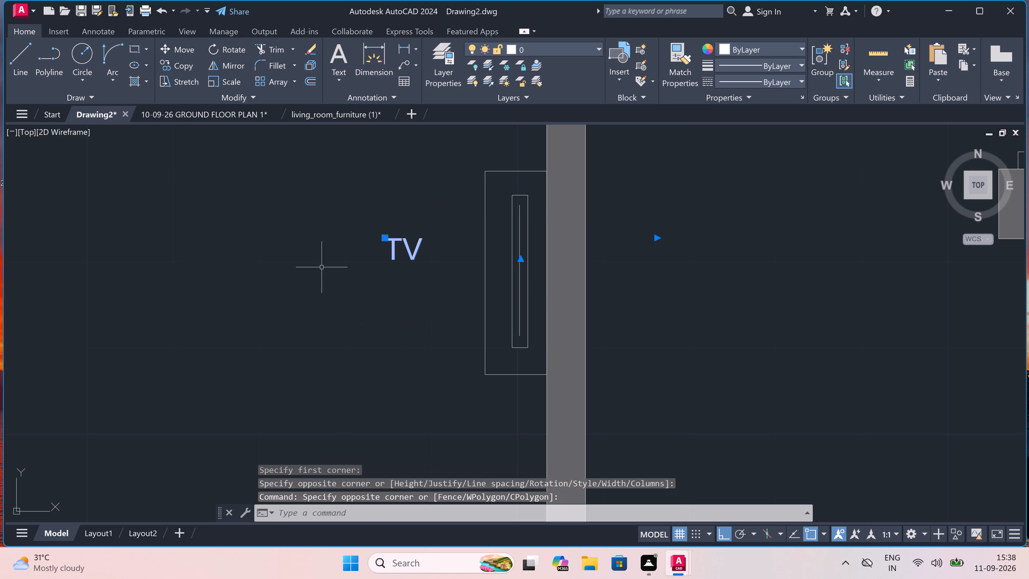
pyautogui.rightClick(284, 206)
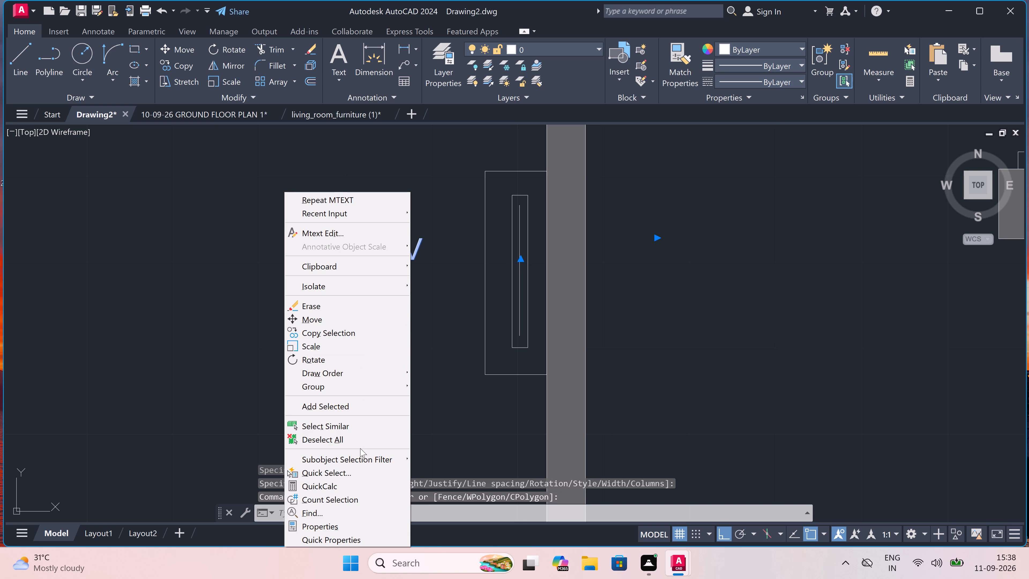
pyautogui.click(364, 528)
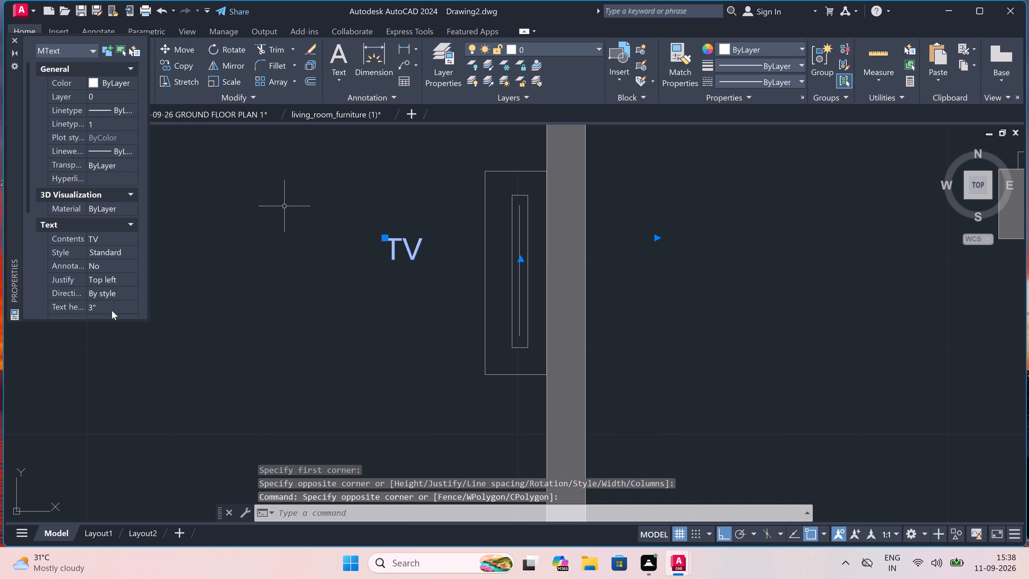
pyautogui.click(113, 310)
pyautogui.press('BackSpace')
pyautogui.press('BackSpace')
pyautogui.press('BackSpace')
pyautogui.press('BackSpace')
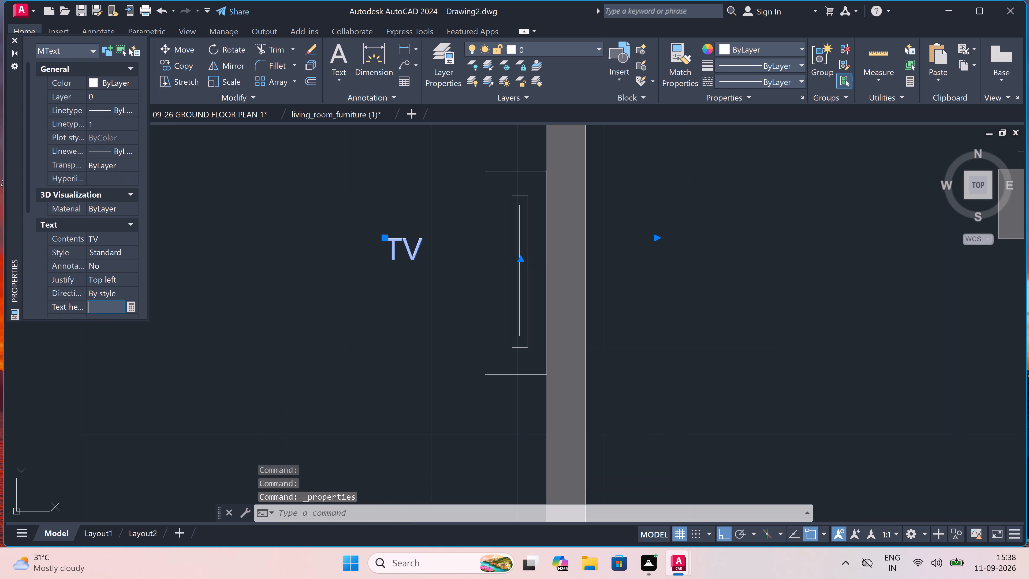
pyautogui.press('4')
pyautogui.hotkey('shift', '"')
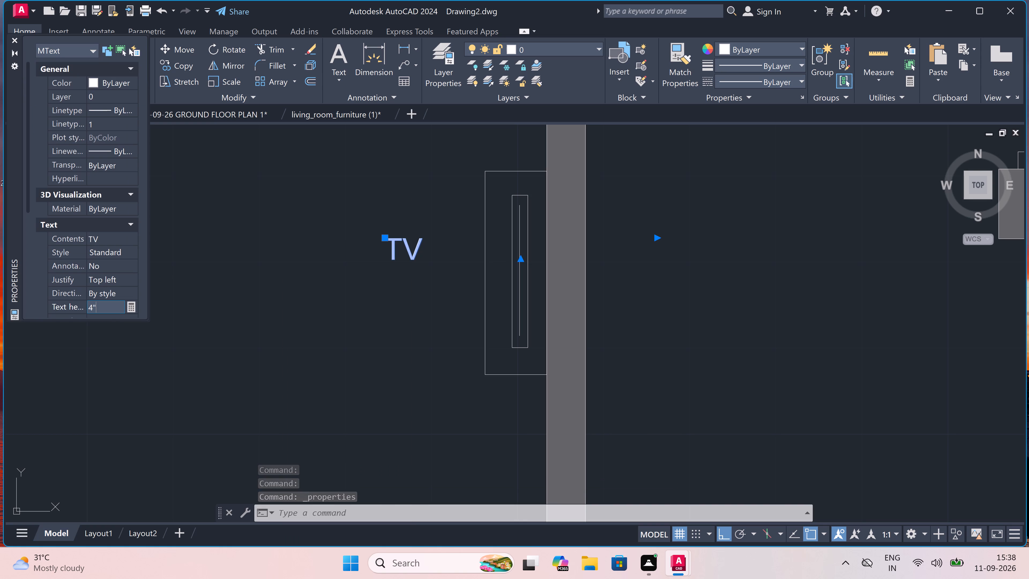
pyautogui.click(269, 297)
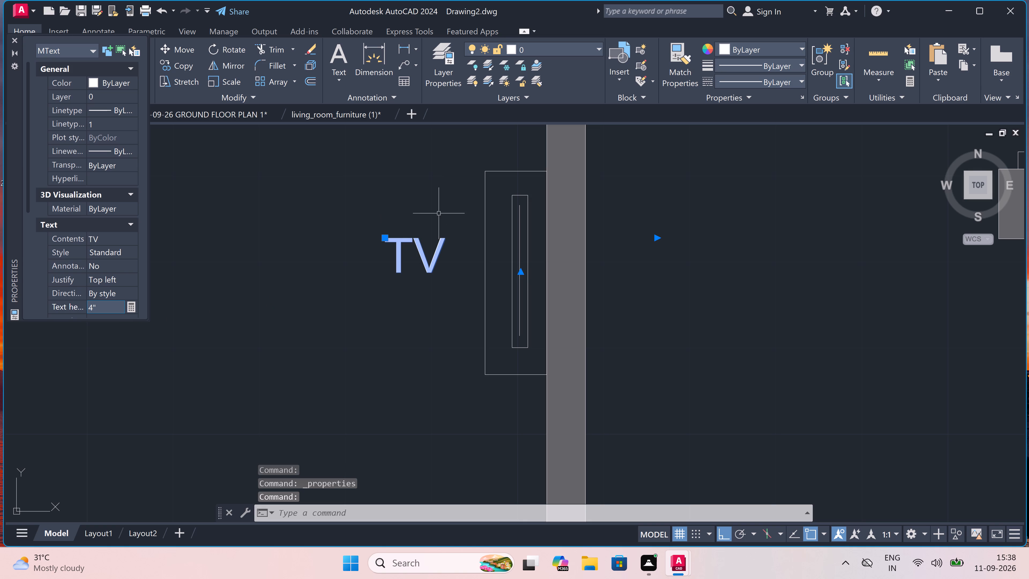
# Move the TV label slightly down and closer to the TV unit, beside its mid-height, with Ortho off.
pyautogui.click(385, 240)
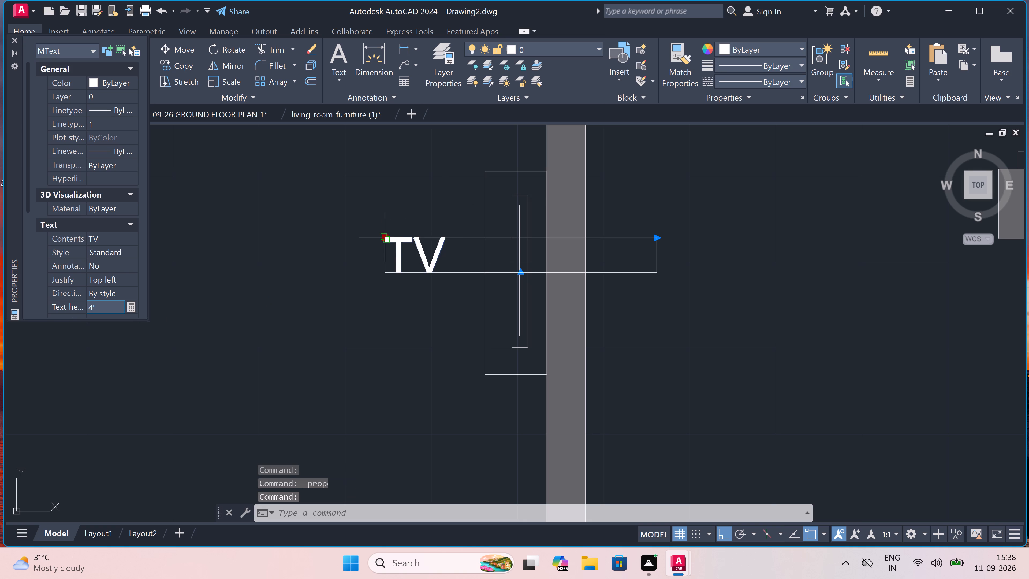
pyautogui.scroll(2, 431, 283)
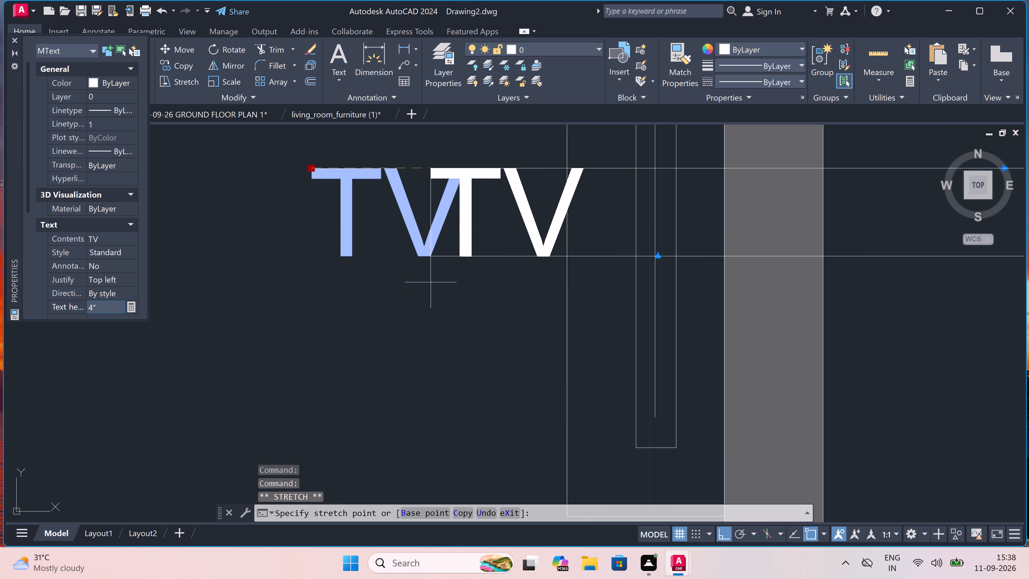
pyautogui.press('F8')
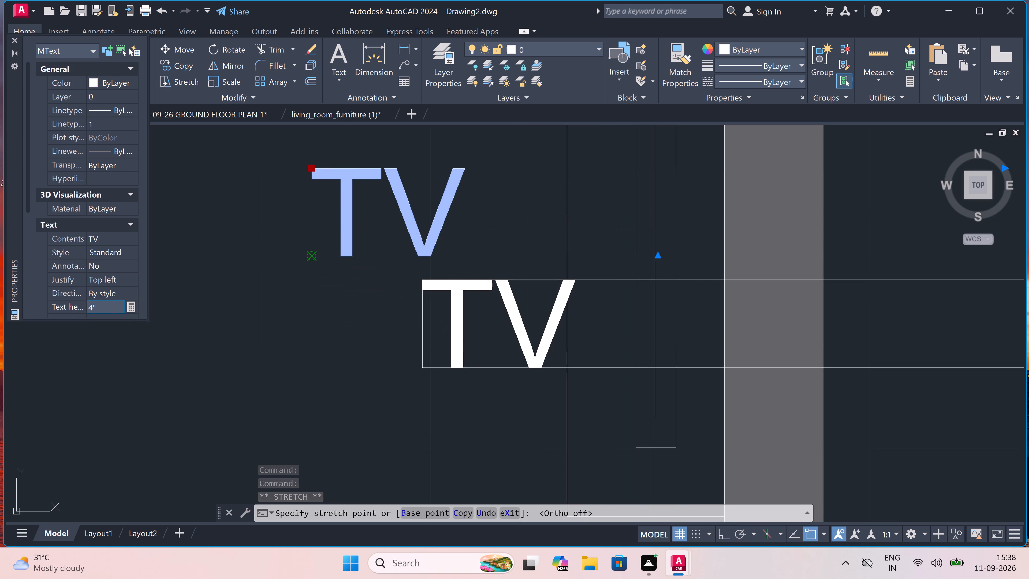
pyautogui.scroll(2, 352, 289)
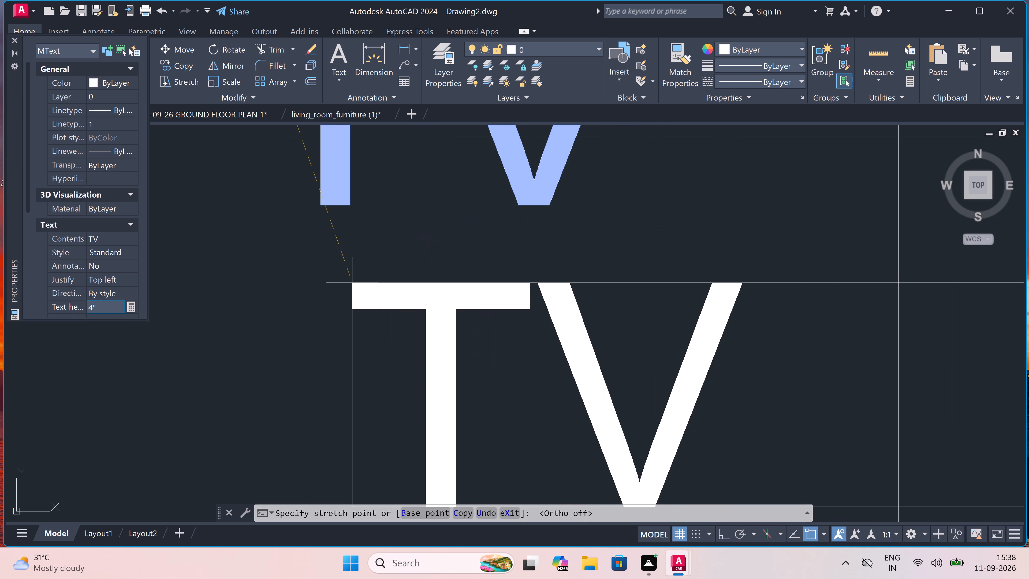
pyautogui.click(349, 247)
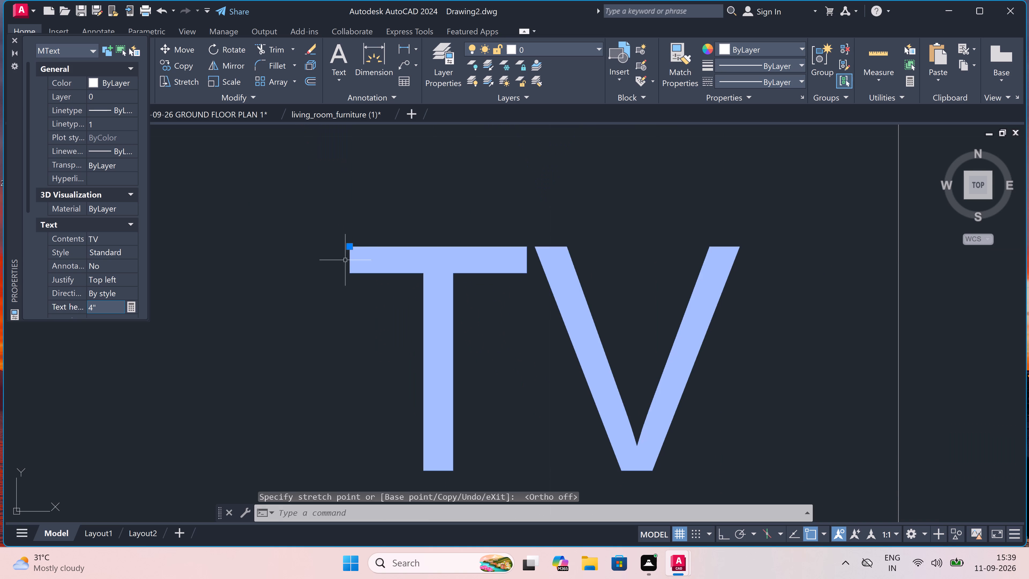
pyautogui.press('Escape')
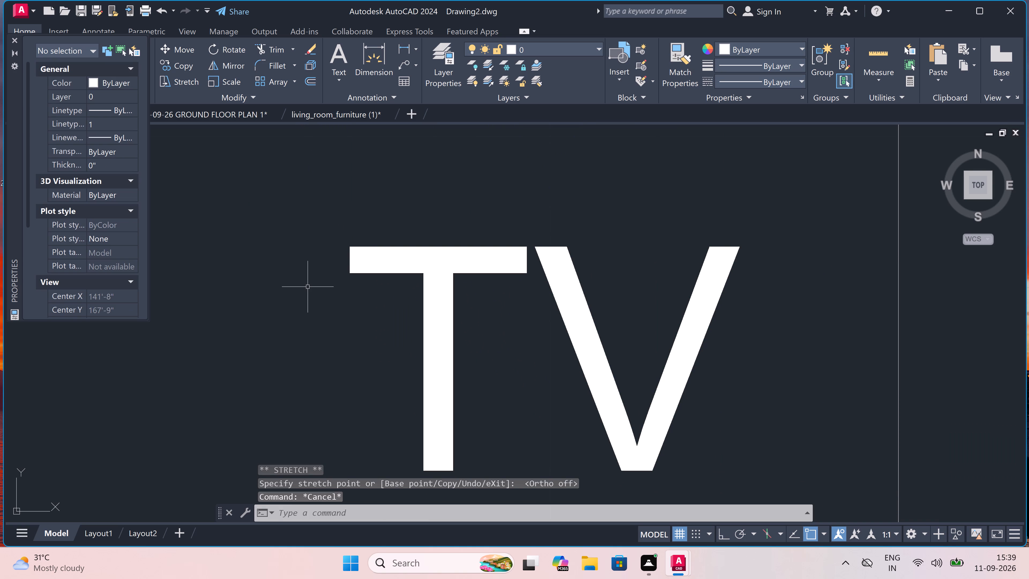
# Examine the whole floor plan, then the living hall furniture and the kitchen, store and toilet area.
pyautogui.scroll(-9, 300, 274)
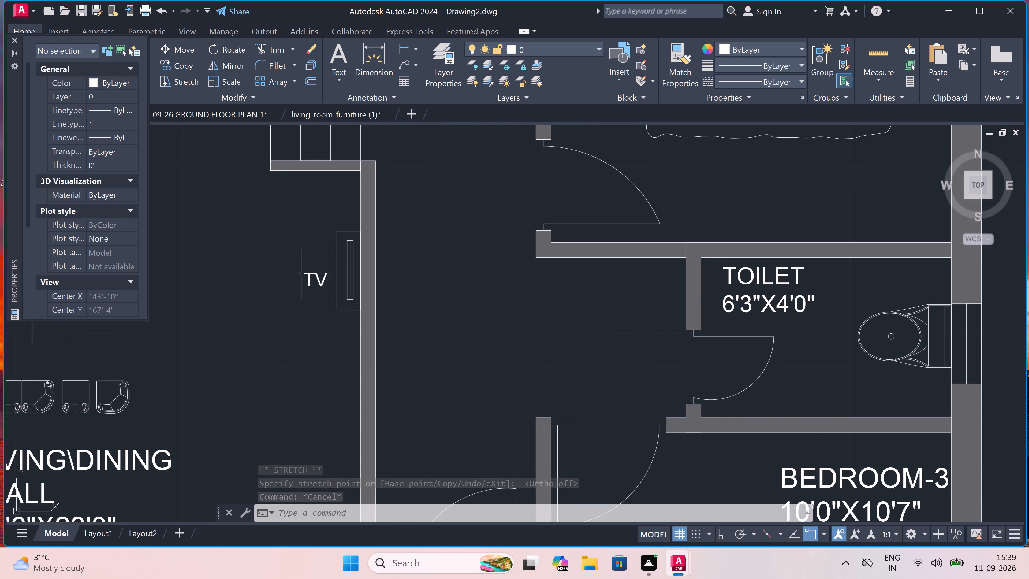
pyautogui.scroll(-4, 301, 274)
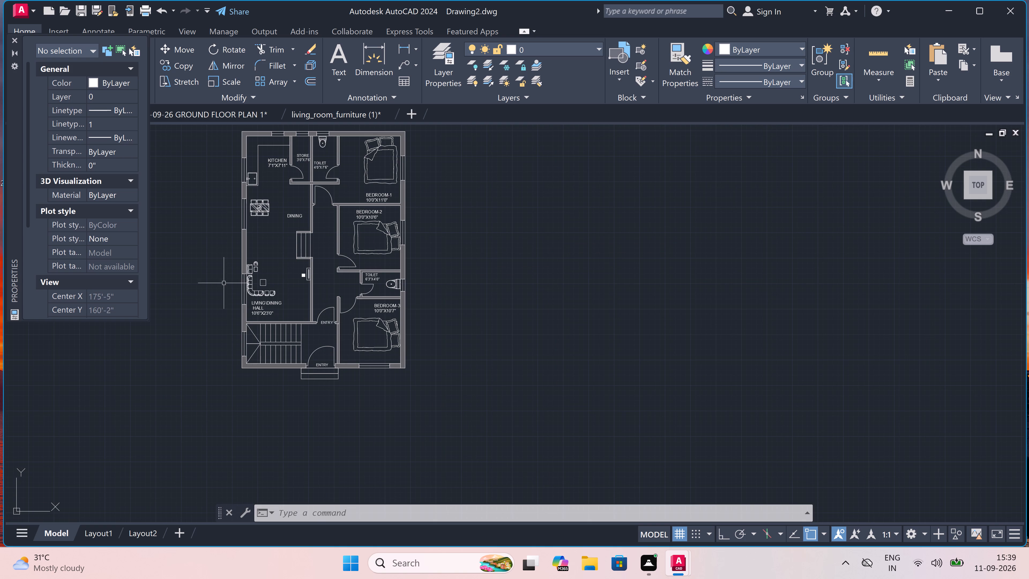
pyautogui.scroll(3, 223, 280)
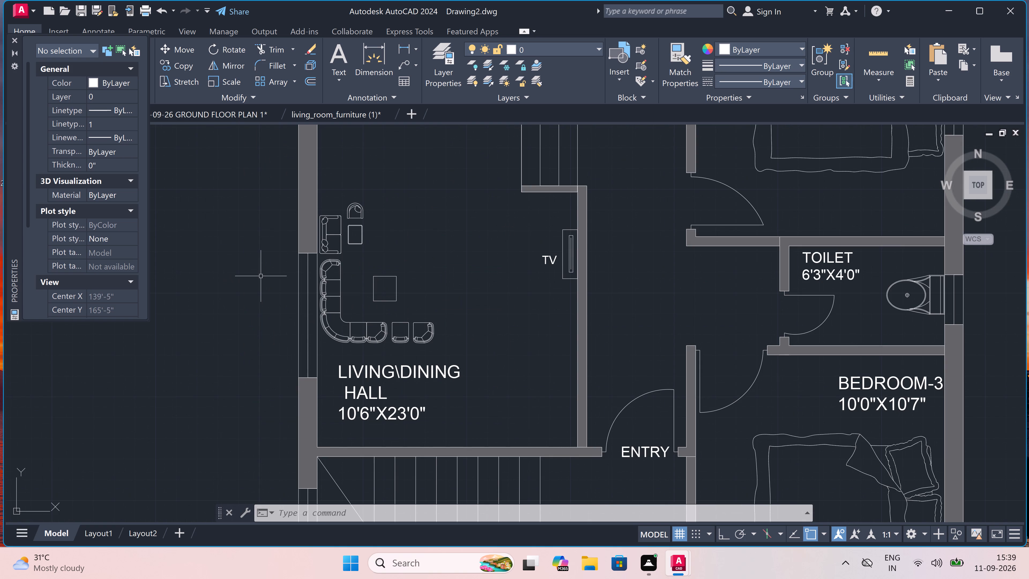
pyautogui.scroll(-3, 276, 280)
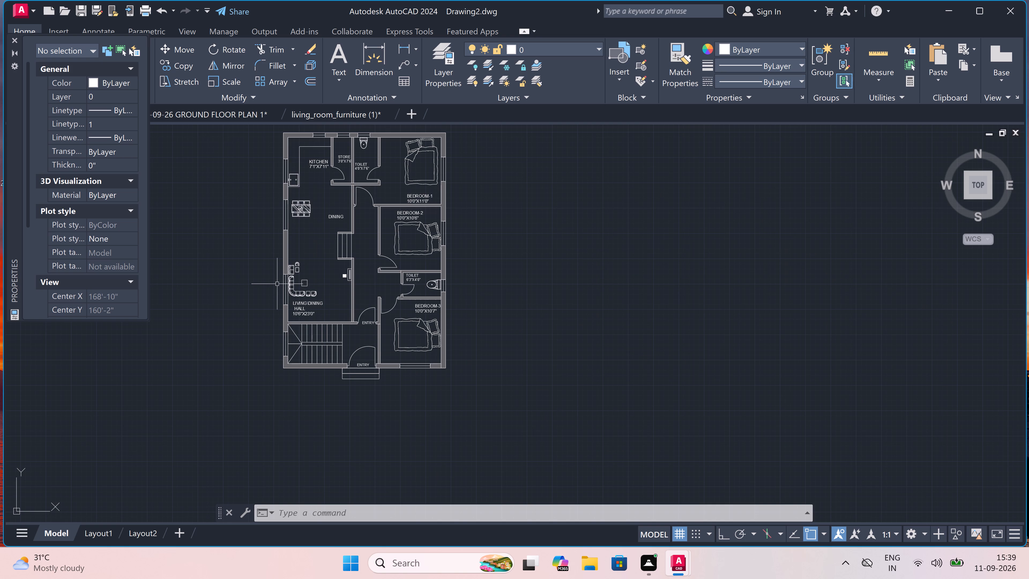
pyautogui.scroll(-2, 291, 281)
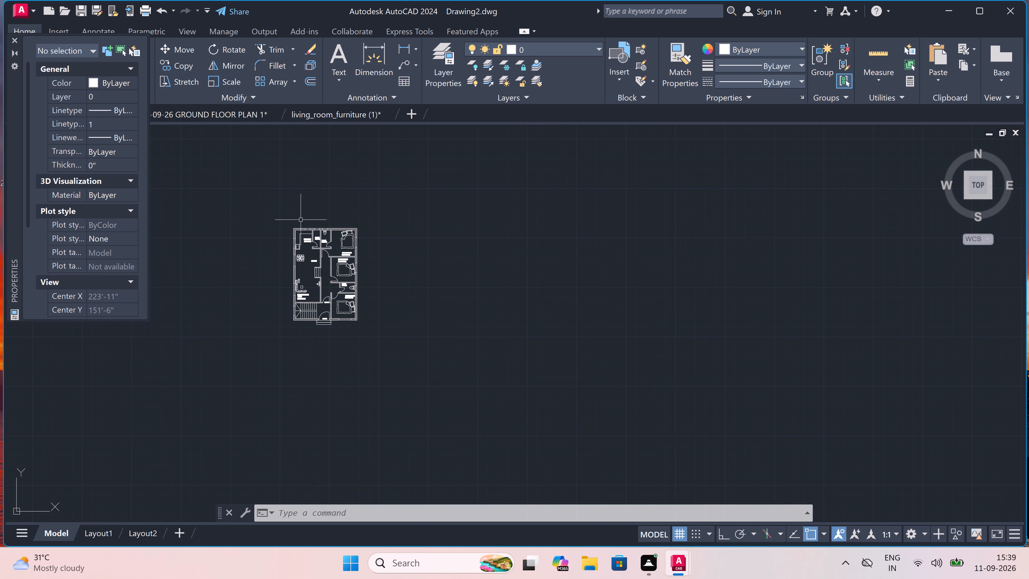
pyautogui.scroll(3, 275, 217)
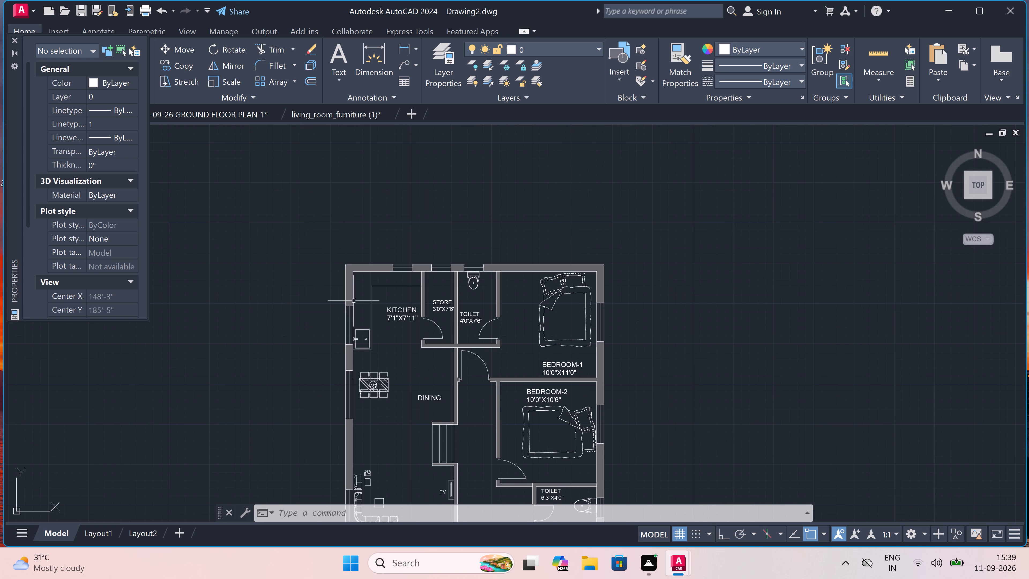
pyautogui.scroll(1, 353, 301)
pyautogui.scroll(2, 444, 260)
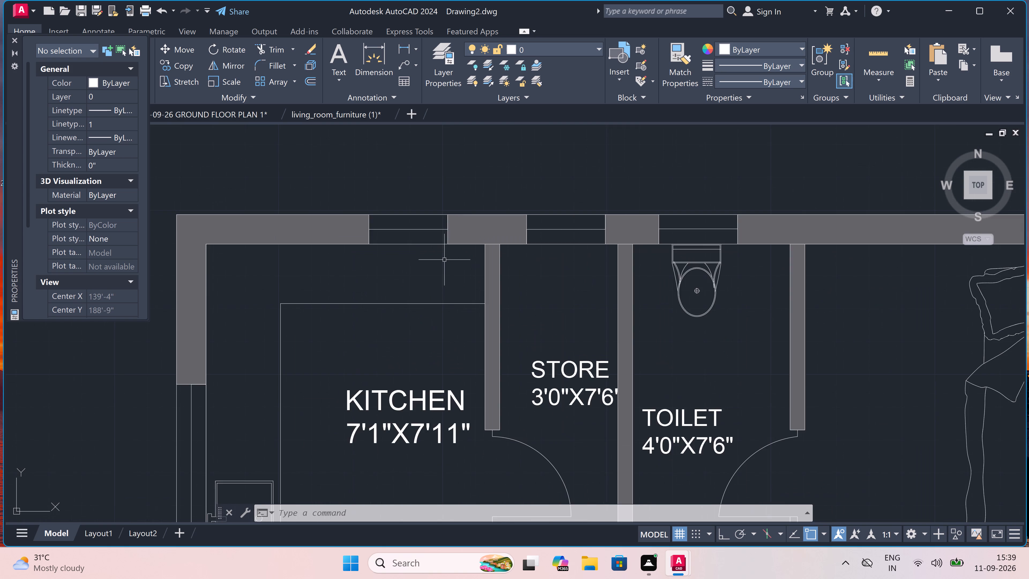
pyautogui.scroll(-4, 444, 260)
pyautogui.scroll(2, 490, 276)
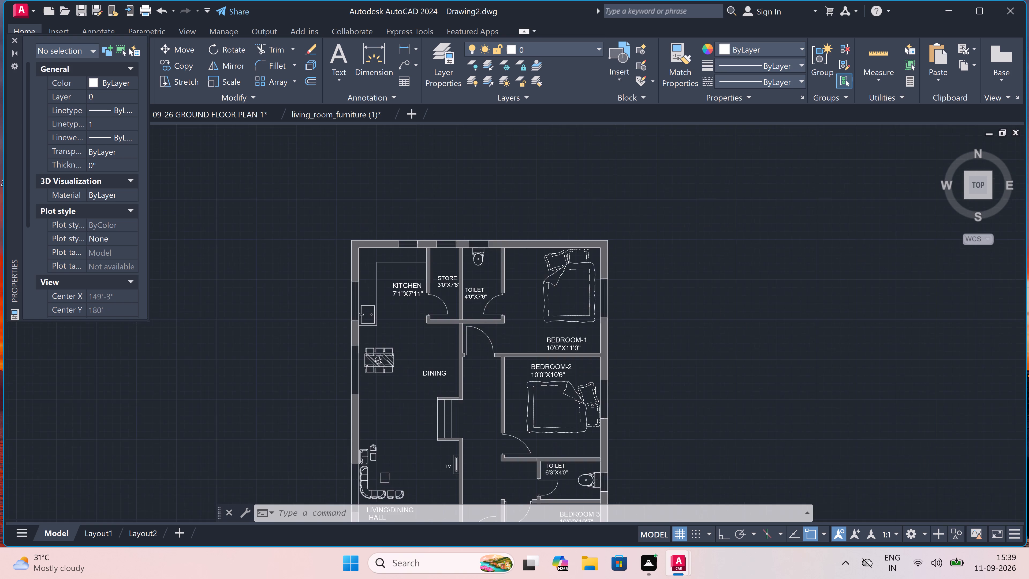
pyautogui.scroll(3, 400, 245)
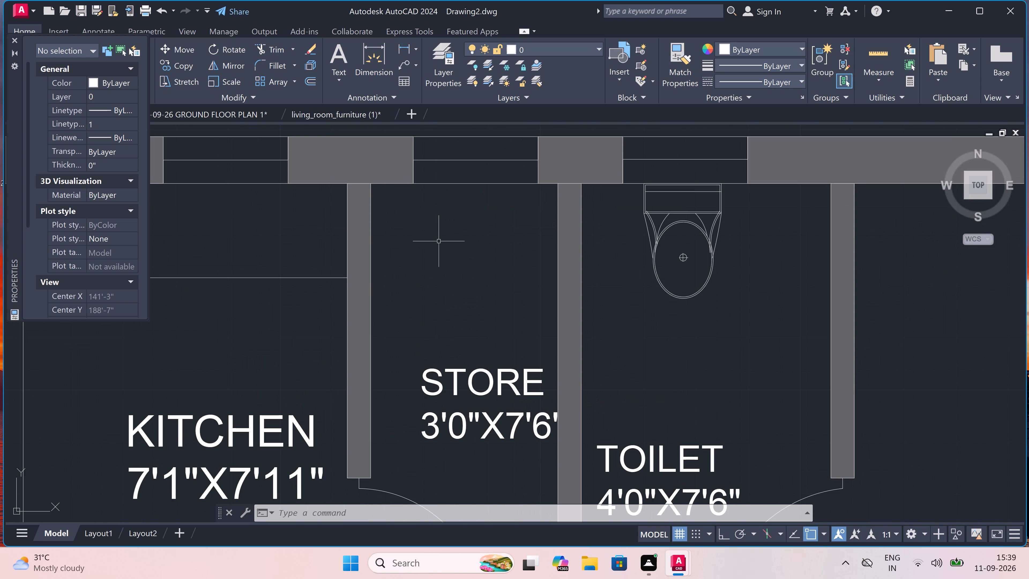
pyautogui.scroll(1, 439, 240)
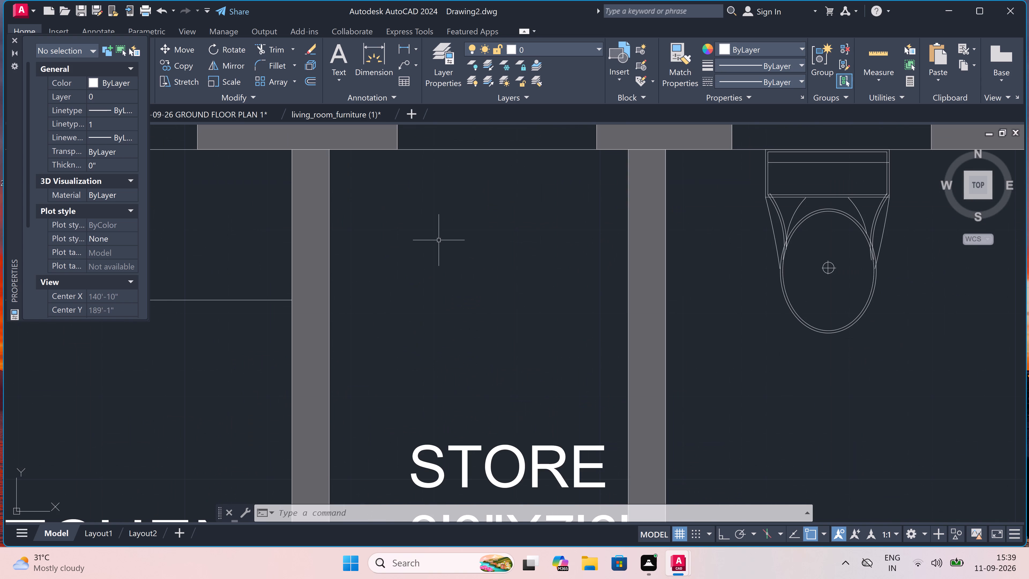
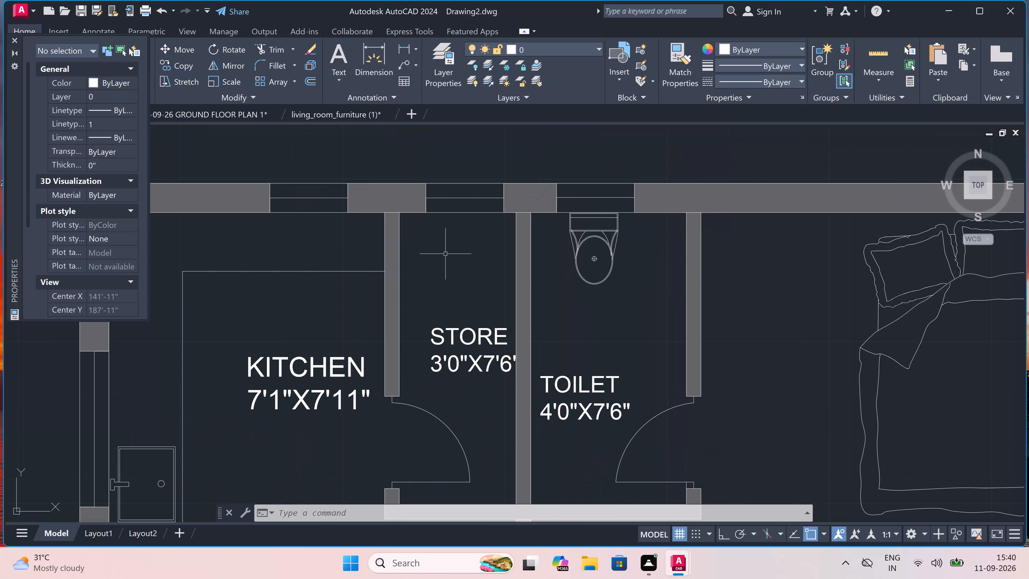
# Draw a horizontal line with Ortho on across the store room, wall to wall, a short distance below its window wall.
pyautogui.scroll(2, 440, 237)
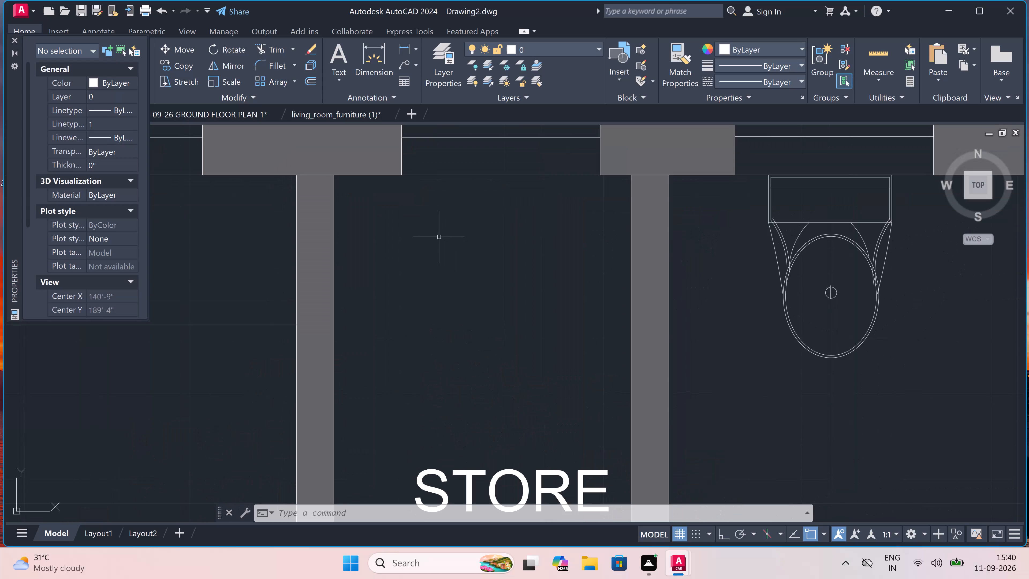
pyautogui.write('L')
pyautogui.press('space')
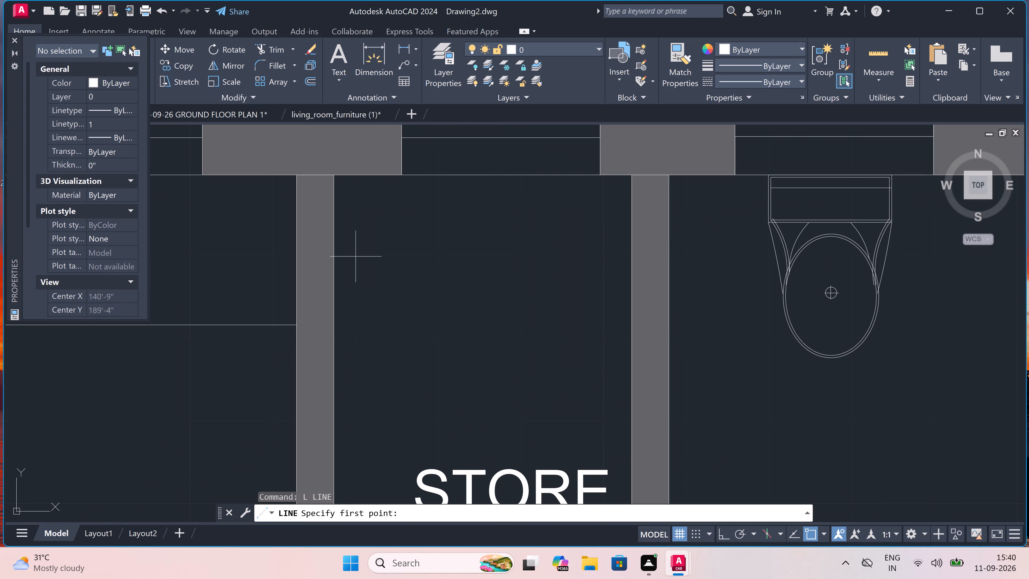
pyautogui.click(330, 269)
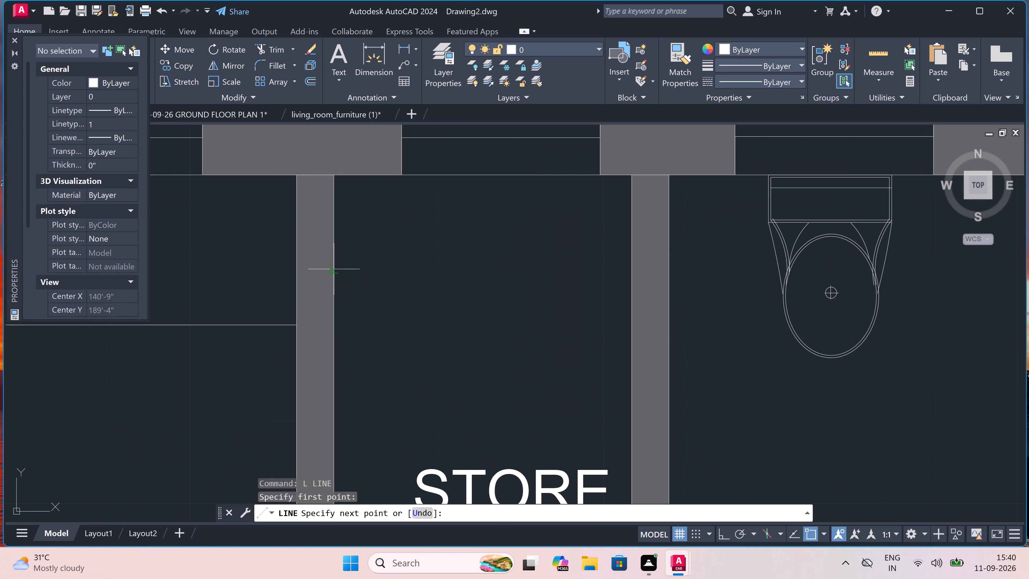
pyautogui.press('F8')
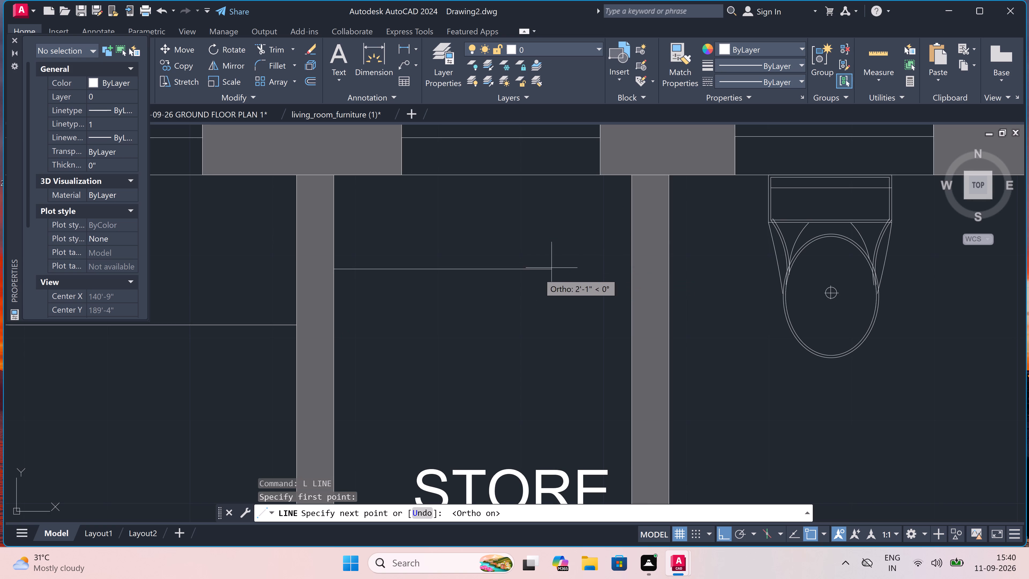
pyautogui.click(631, 269)
pyautogui.press('Escape')
pyautogui.scroll(-5, 577, 220)
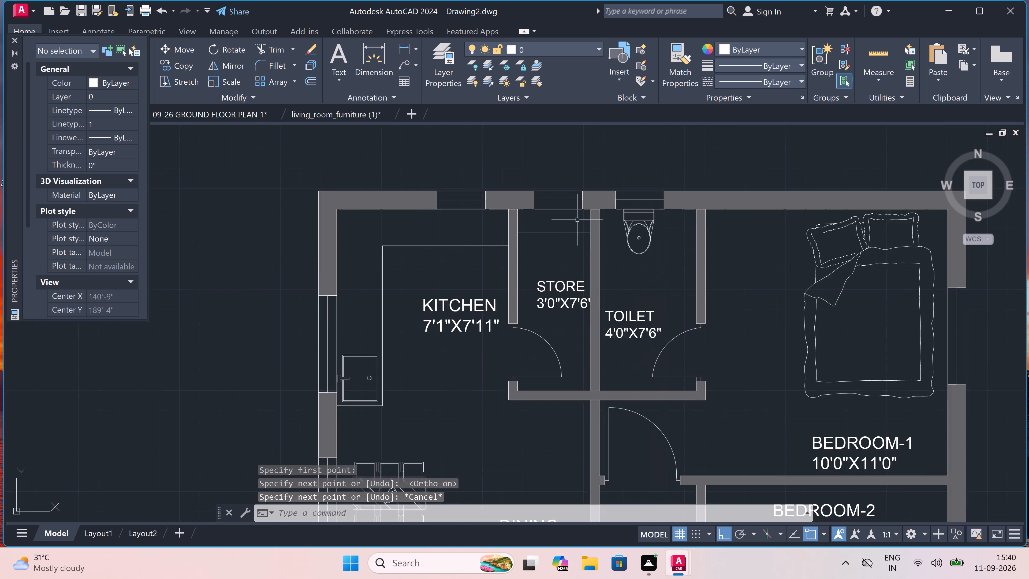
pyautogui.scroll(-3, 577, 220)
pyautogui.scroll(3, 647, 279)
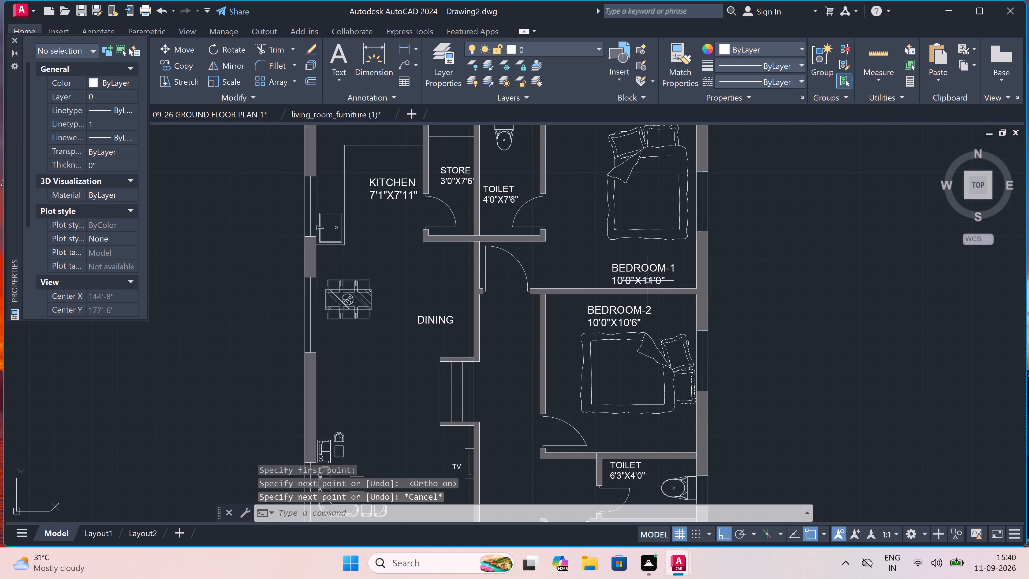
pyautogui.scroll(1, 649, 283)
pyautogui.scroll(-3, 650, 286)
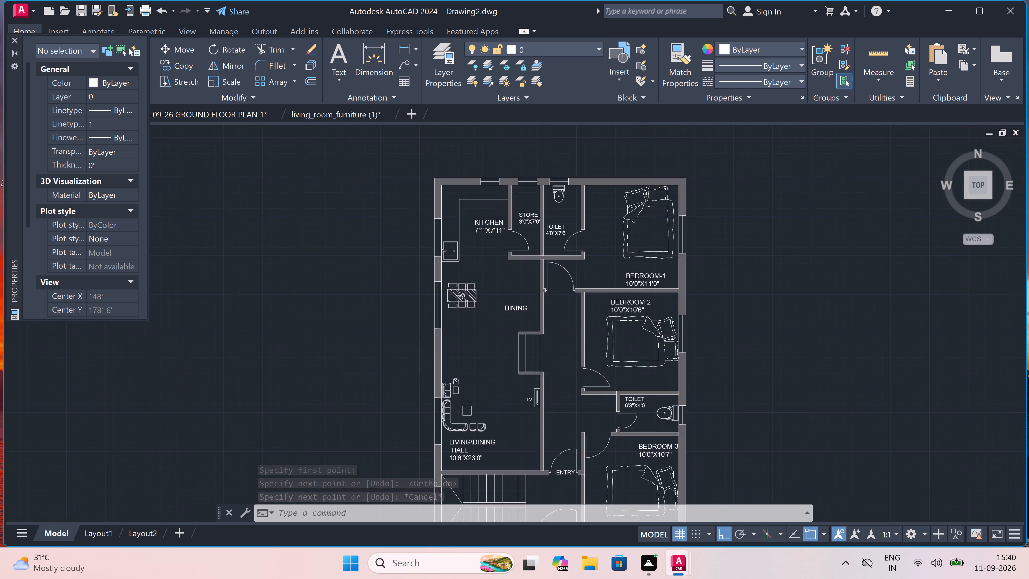
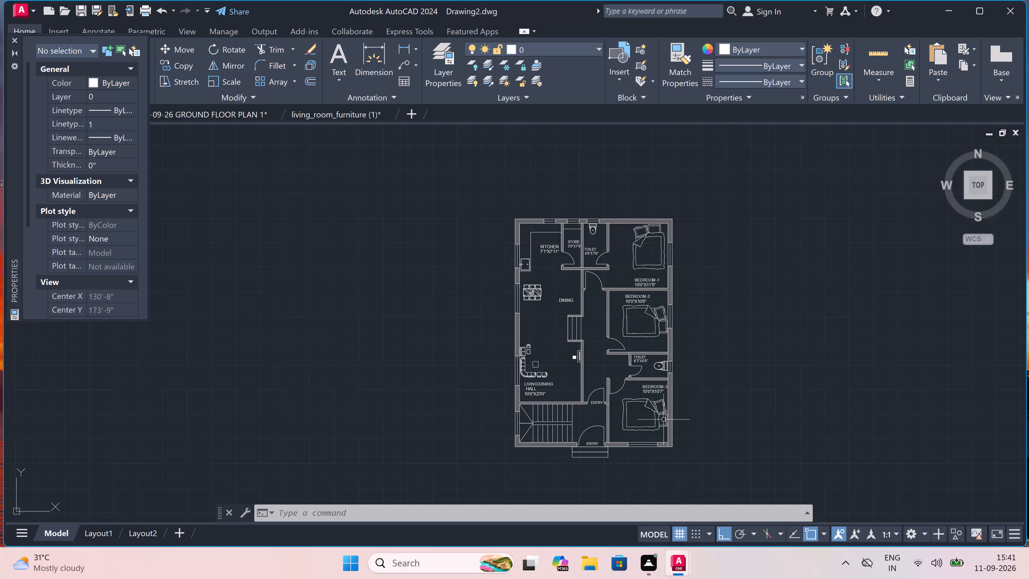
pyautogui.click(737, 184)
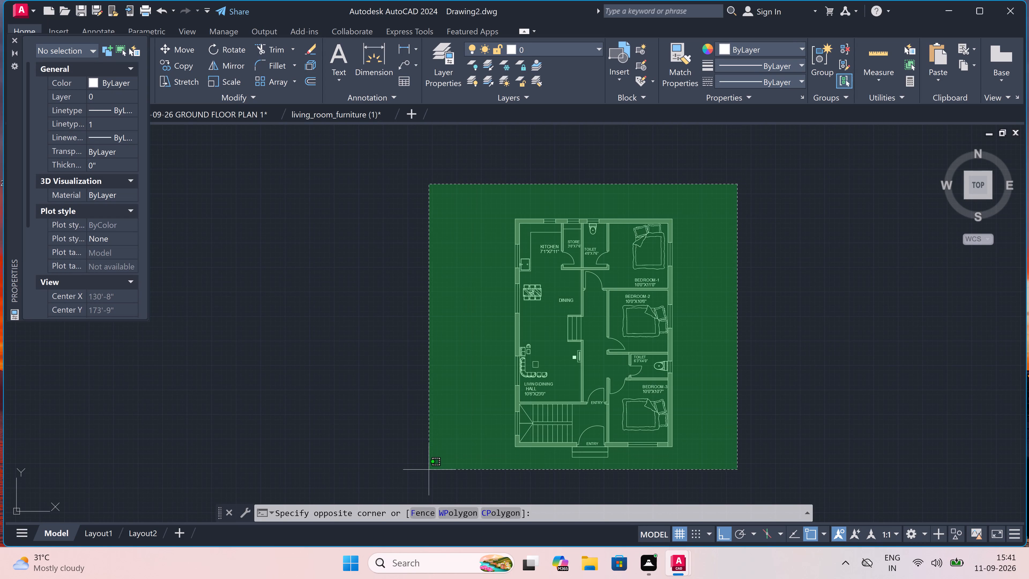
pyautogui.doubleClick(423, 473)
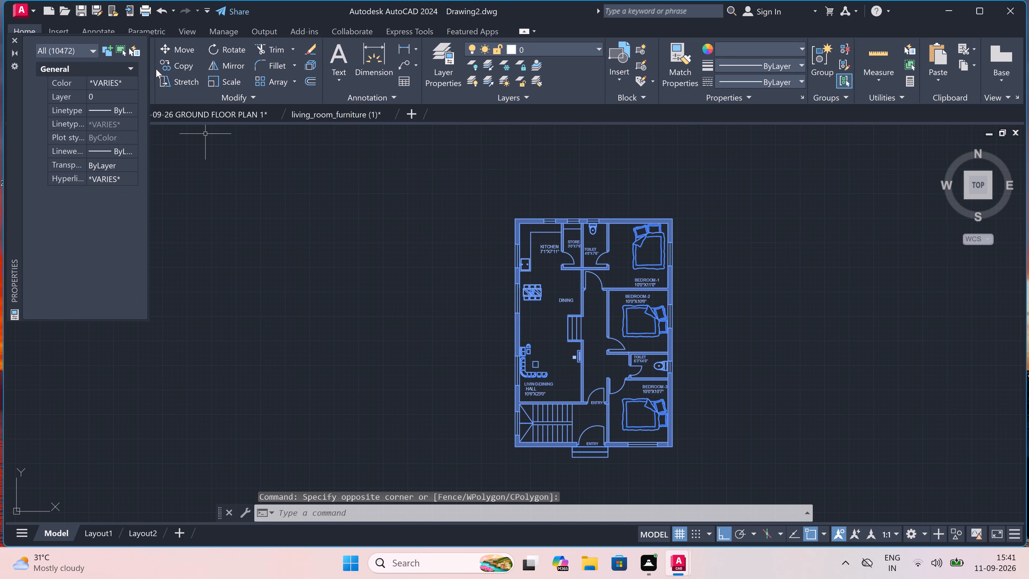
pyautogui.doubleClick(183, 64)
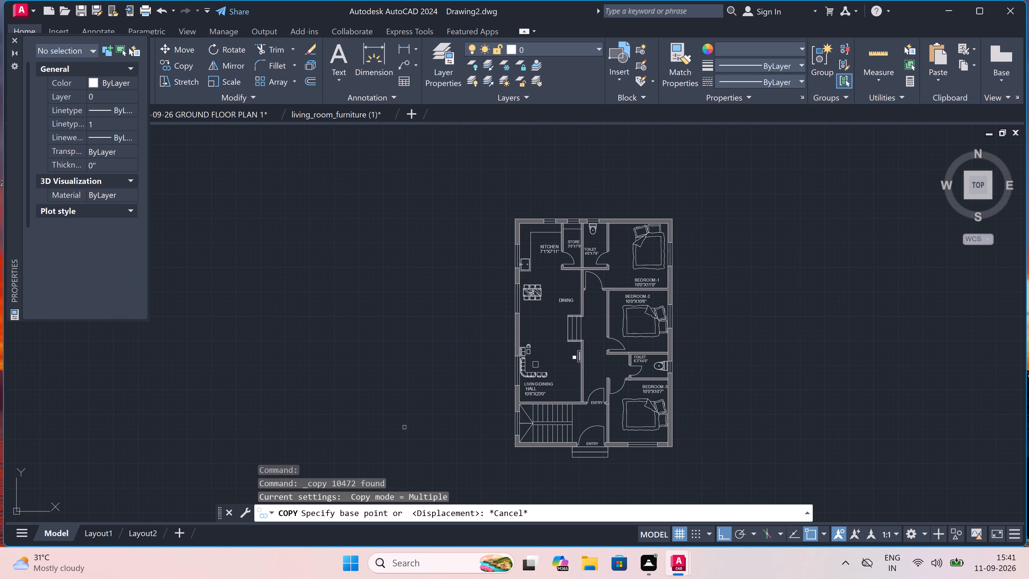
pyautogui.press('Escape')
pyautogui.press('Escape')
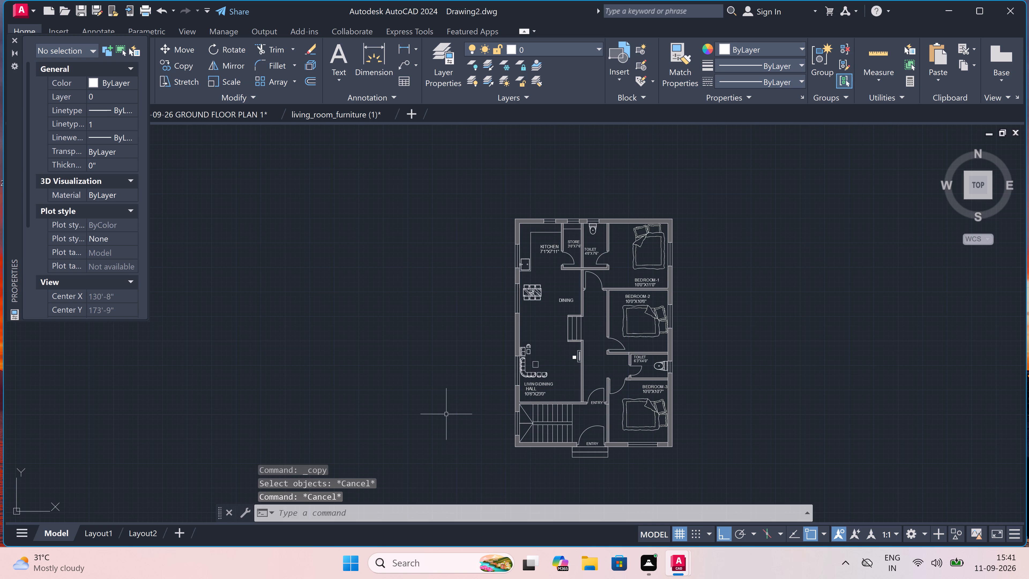
# Copy the entire floor plan horizontally with Ortho on, placing the duplicate about 38'-10" to the east of the original.
pyautogui.moveTo(783, 173); pyautogui.dragTo(770, 195)
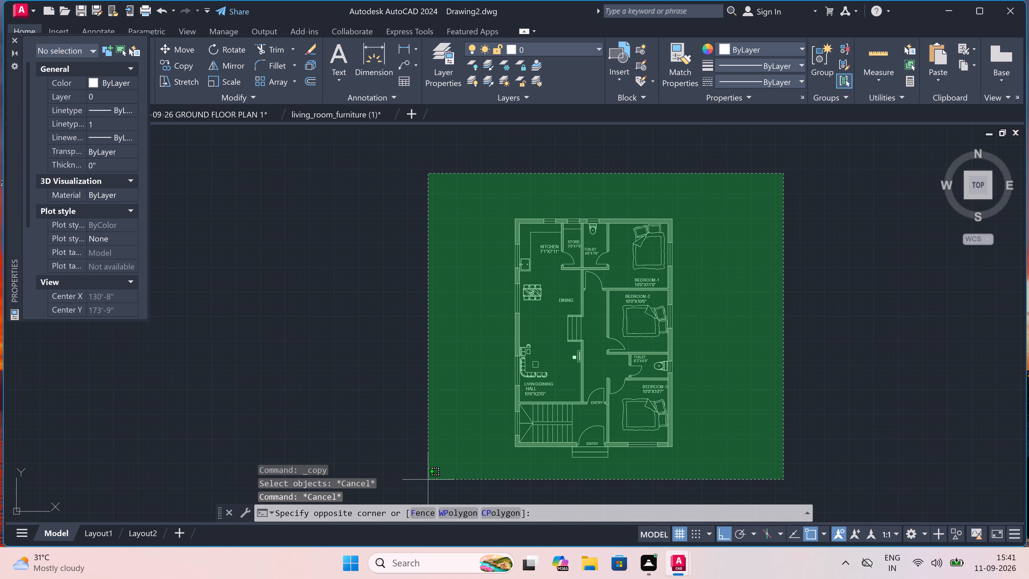
pyautogui.click(397, 478)
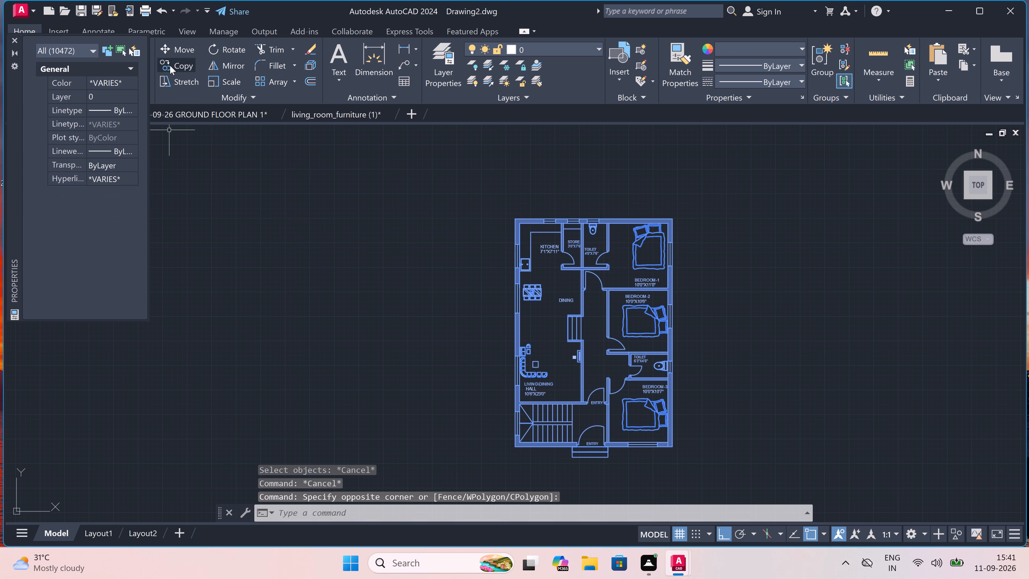
pyautogui.click(187, 66)
pyautogui.scroll(-3, 256, 233)
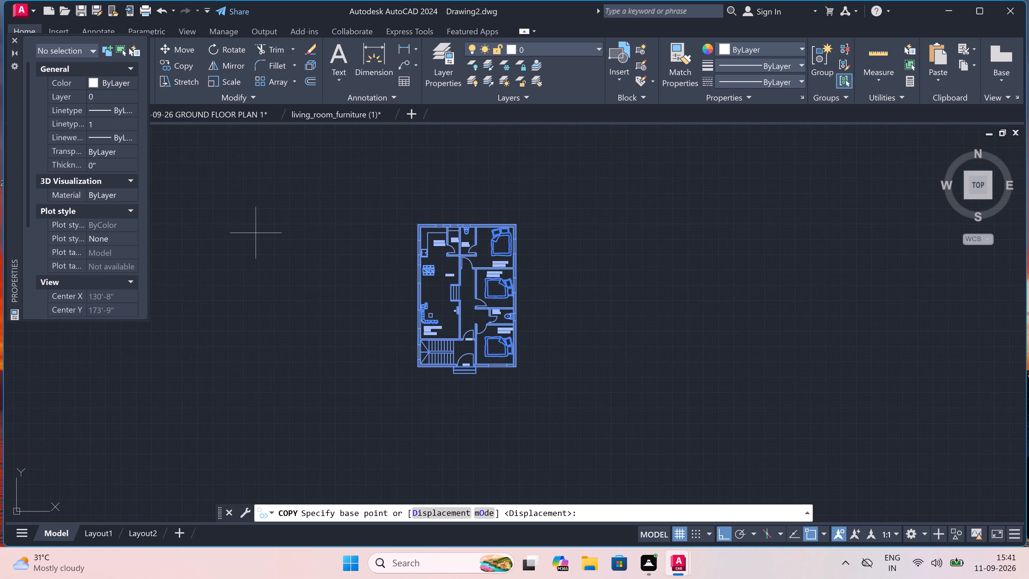
pyautogui.scroll(-1, 256, 233)
pyautogui.scroll(3, 295, 248)
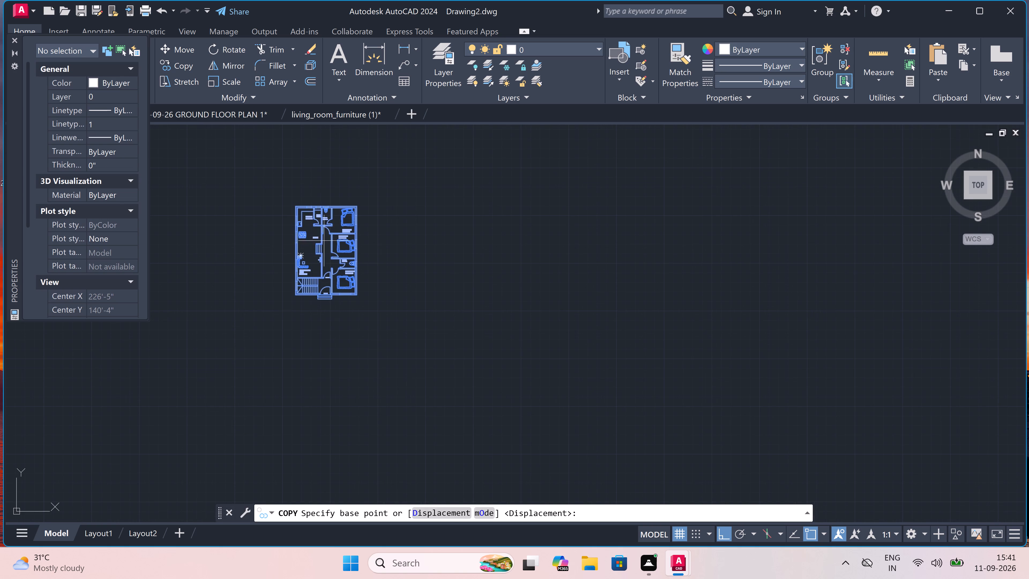
pyautogui.click(324, 240)
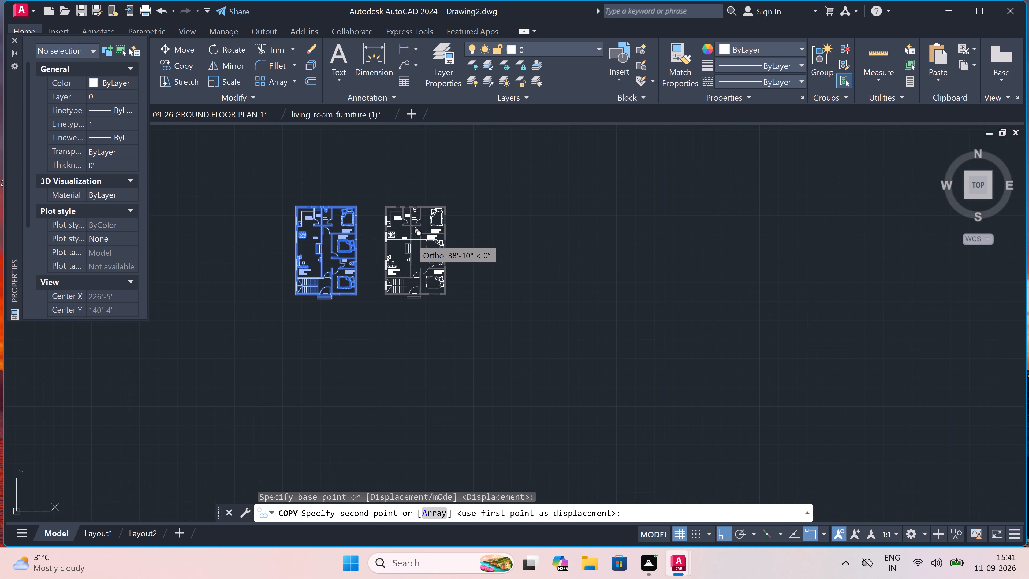
pyautogui.doubleClick(412, 240)
pyautogui.press('Escape')
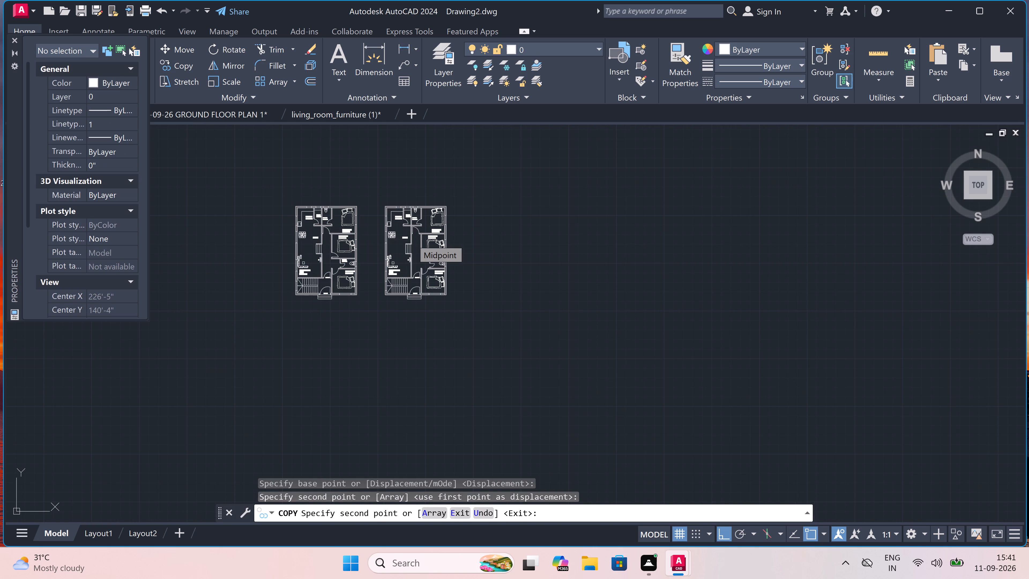
# In the copied plan, delete the KITCHEN, STORE and adjoining TOILET labels, that toilet's WC, and the dining table with its six chairs.
pyautogui.scroll(3, 413, 225)
pyautogui.scroll(3, 390, 193)
pyautogui.scroll(2, 386, 218)
pyautogui.scroll(-2, 392, 237)
pyautogui.scroll(2, 396, 276)
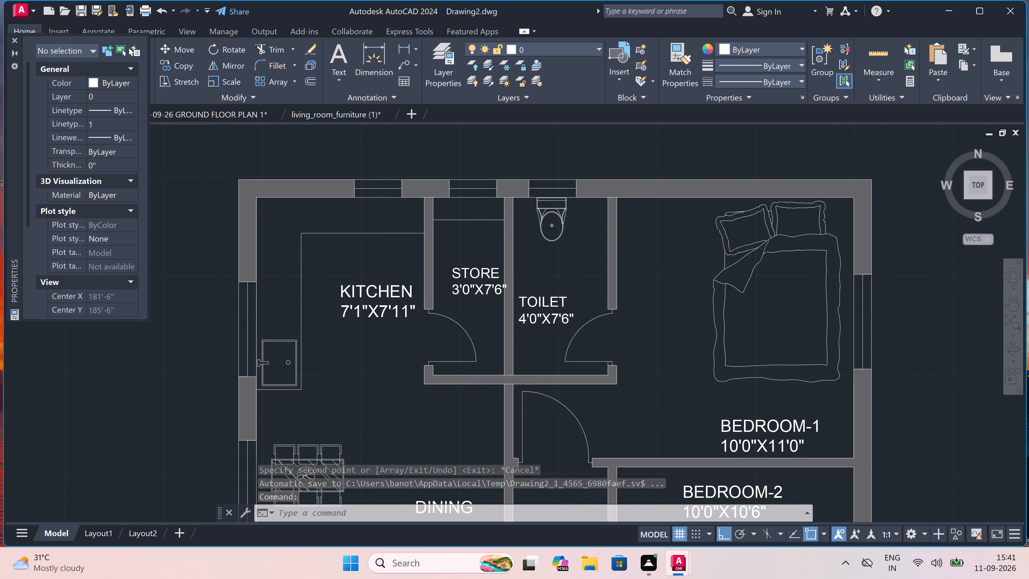
pyautogui.click(396, 278)
pyautogui.moveTo(396, 282); pyautogui.dragTo(391, 298)
pyautogui.click(359, 329)
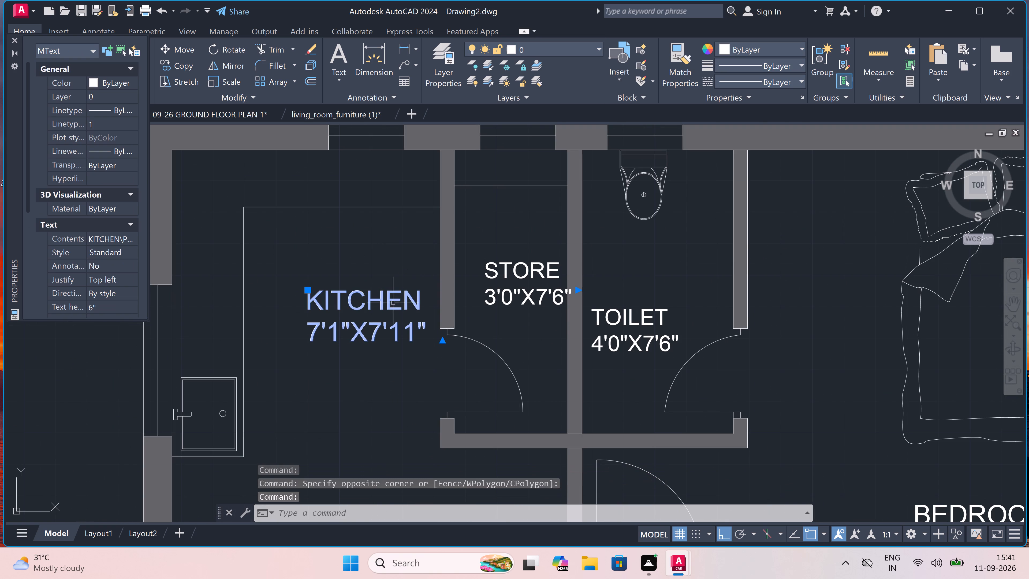
pyautogui.click(534, 276)
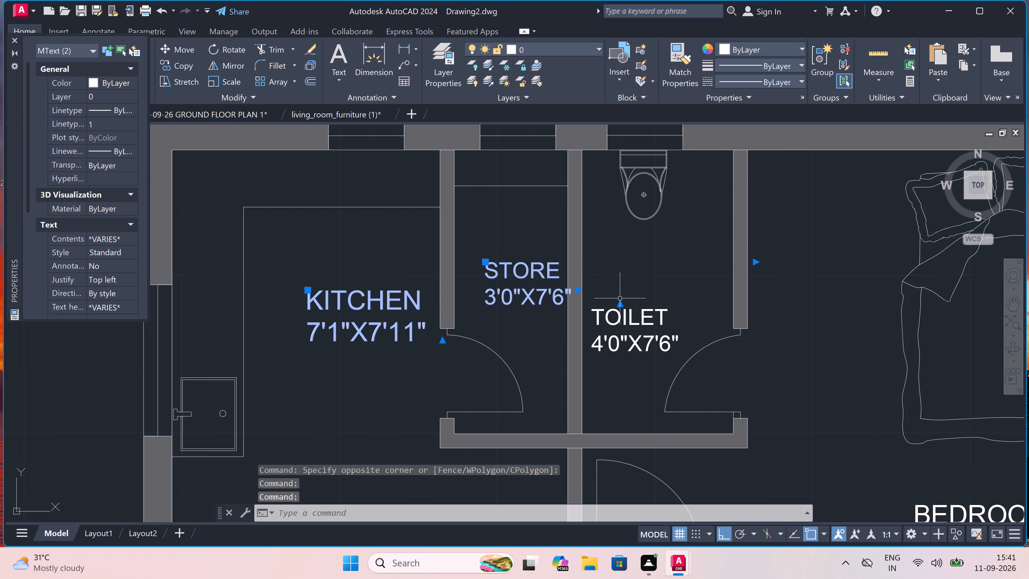
pyautogui.click(620, 319)
pyautogui.click(631, 178)
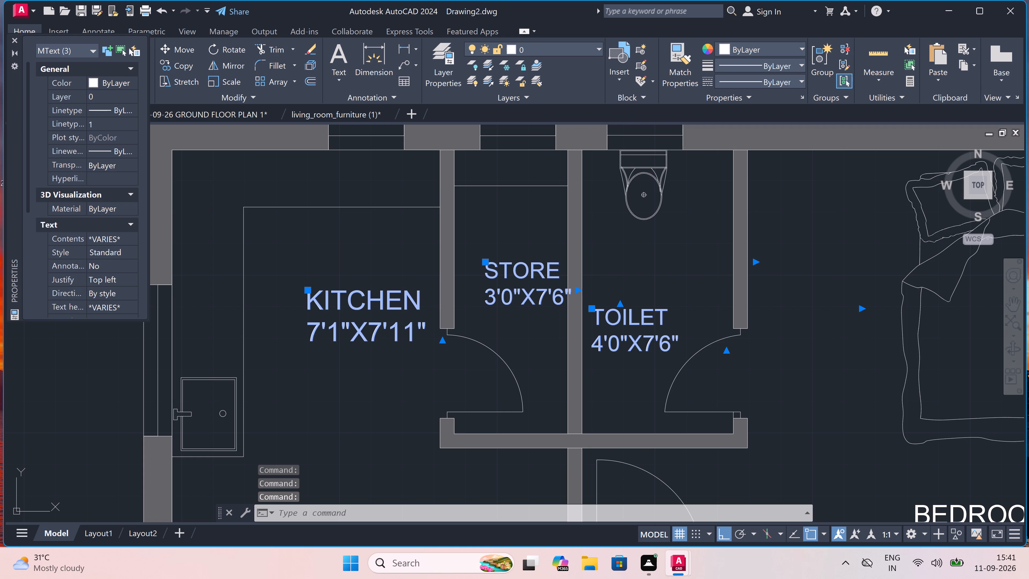
pyautogui.scroll(-4, 631, 184)
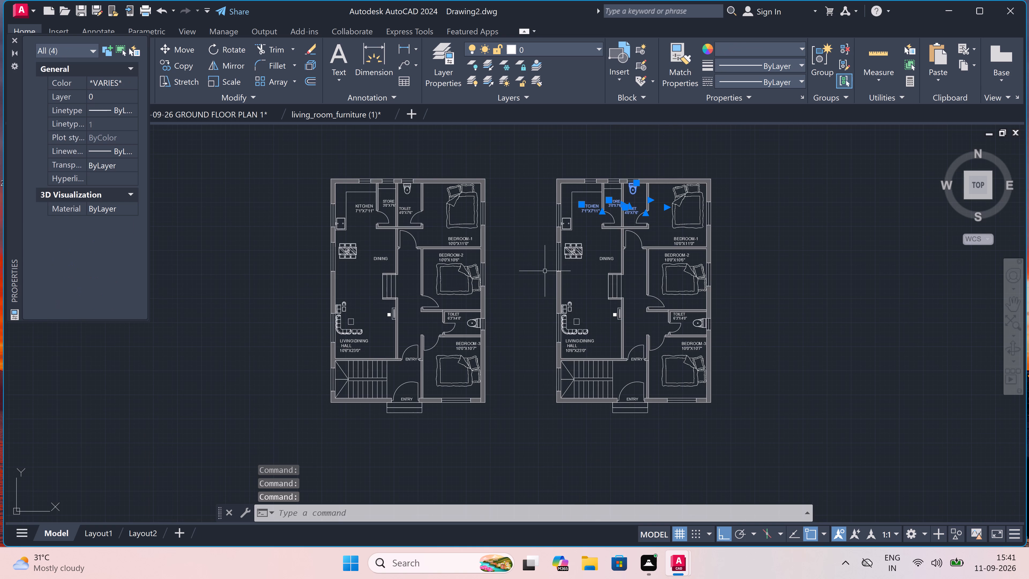
pyautogui.scroll(3, 560, 256)
pyautogui.scroll(2, 584, 240)
pyautogui.click(584, 240)
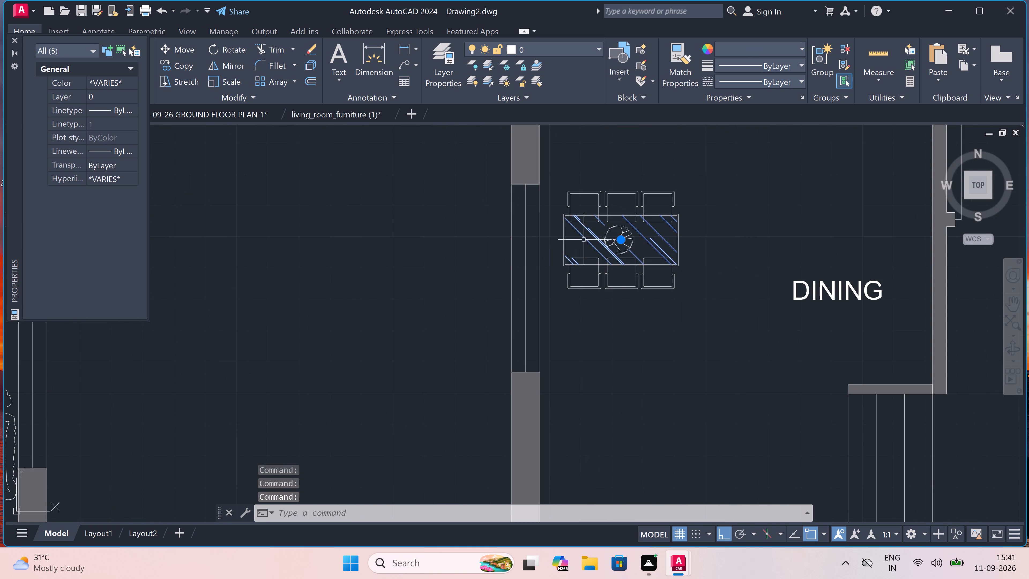
pyautogui.moveTo(723, 168); pyautogui.dragTo(715, 182)
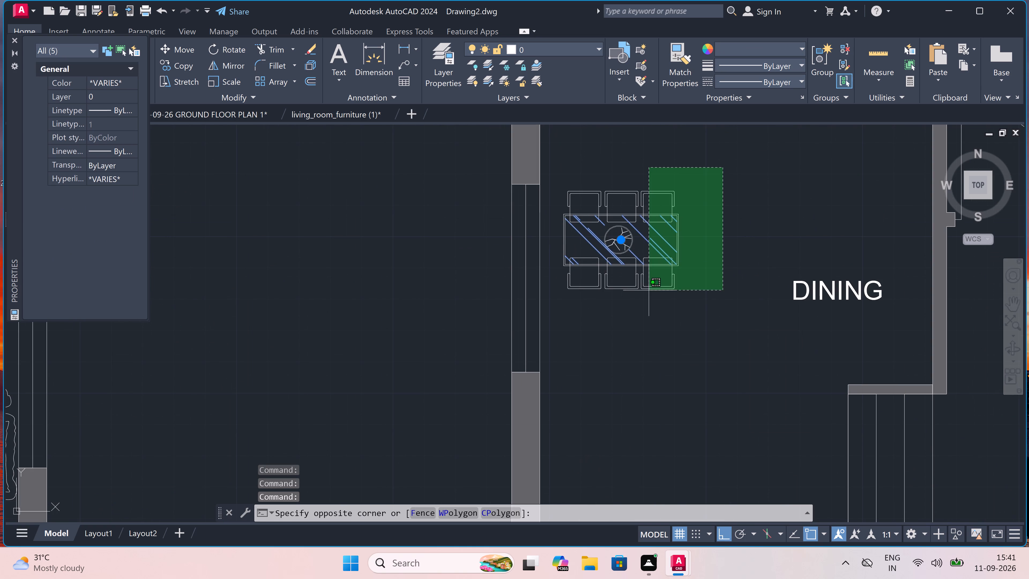
pyautogui.click(554, 329)
pyautogui.press('Delete')
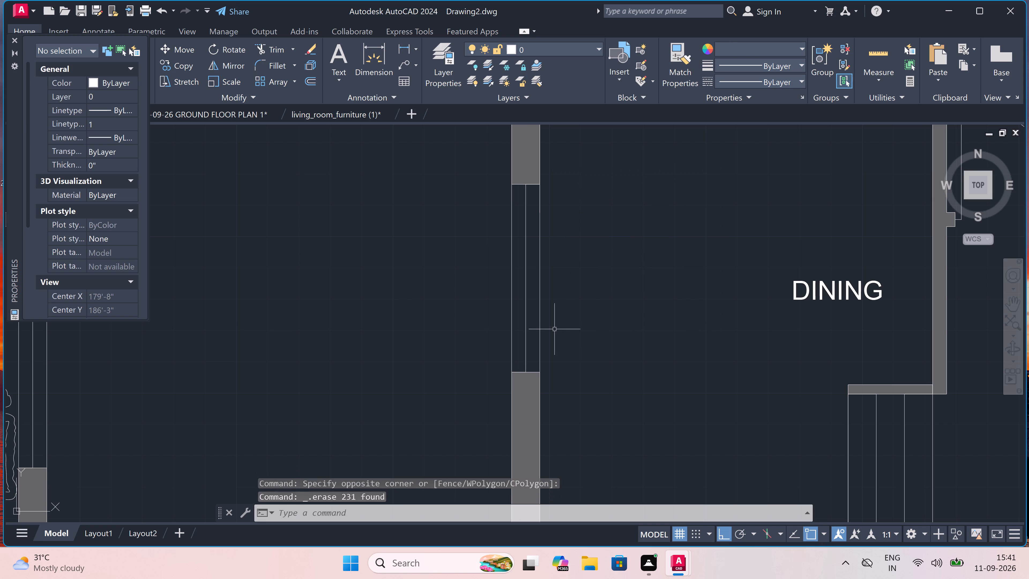
# Delete the DINING, BEDROOM-1, BEDROOM-2 and 6'3"X4'0" TOILET labels from the copied plan, together with that toilet's WC.
pyautogui.scroll(-3, 552, 329)
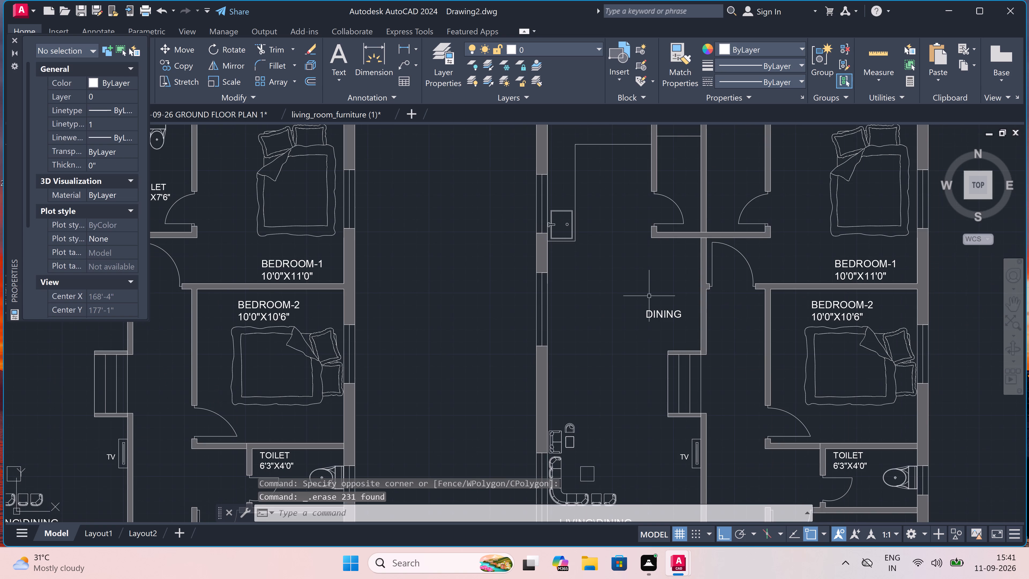
pyautogui.click(661, 314)
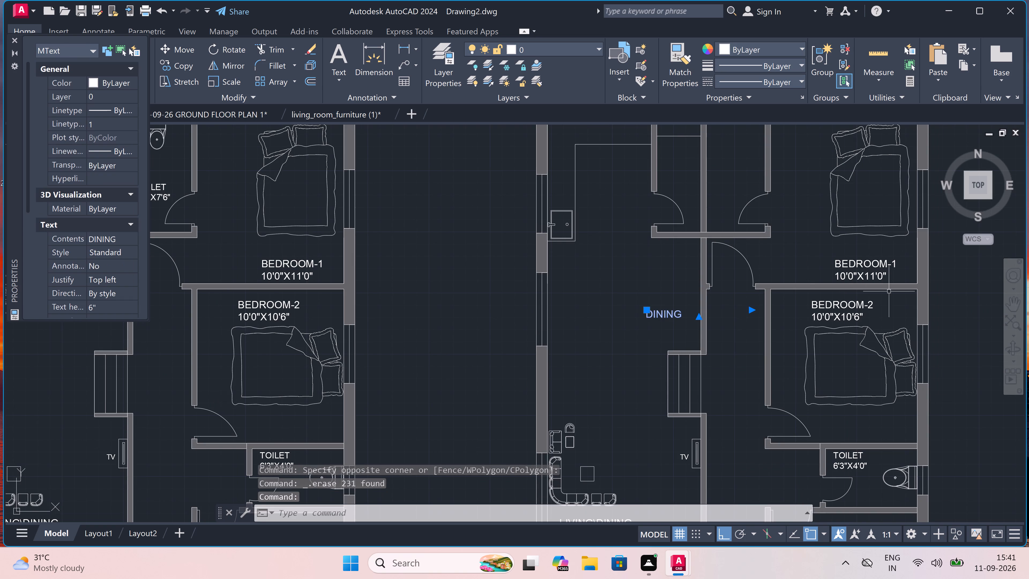
pyautogui.click(841, 303)
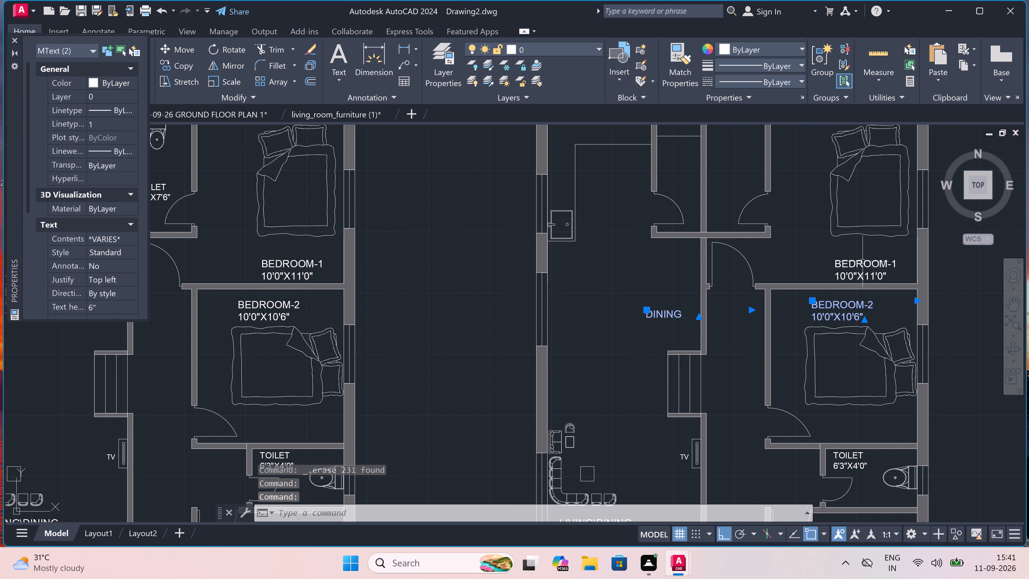
pyautogui.click(863, 260)
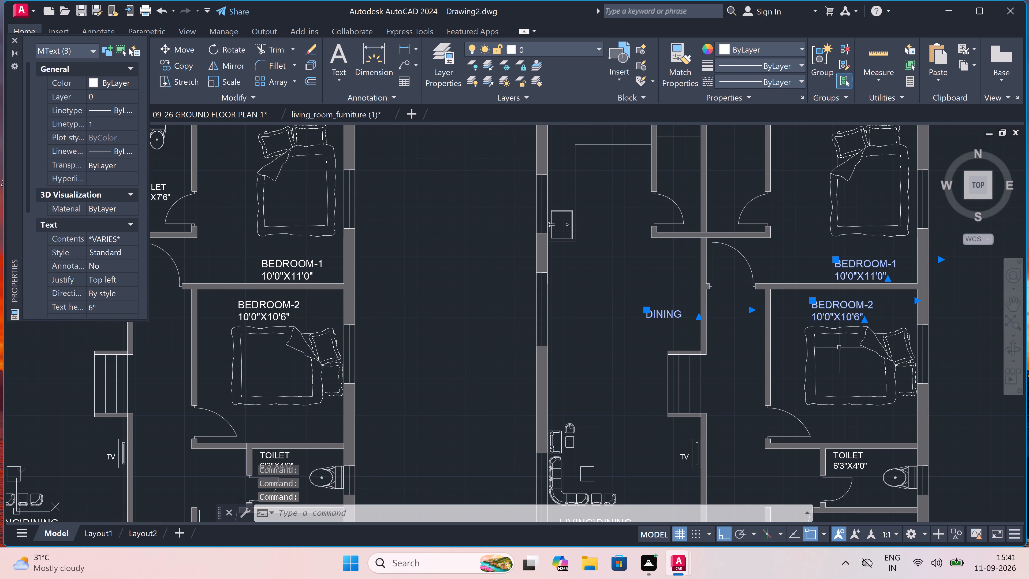
pyautogui.scroll(-3, 840, 347)
pyautogui.scroll(5, 846, 388)
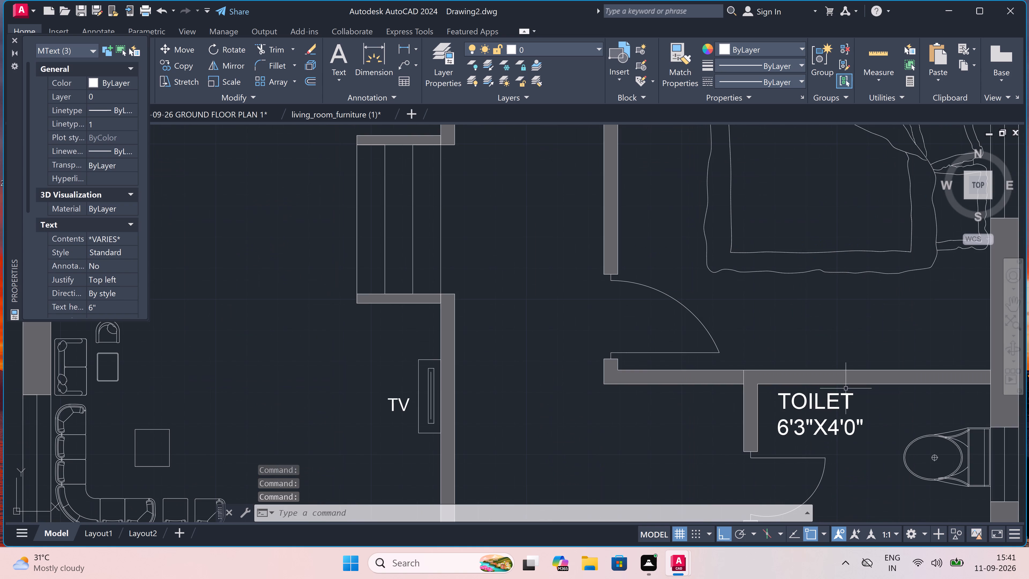
pyautogui.click(830, 396)
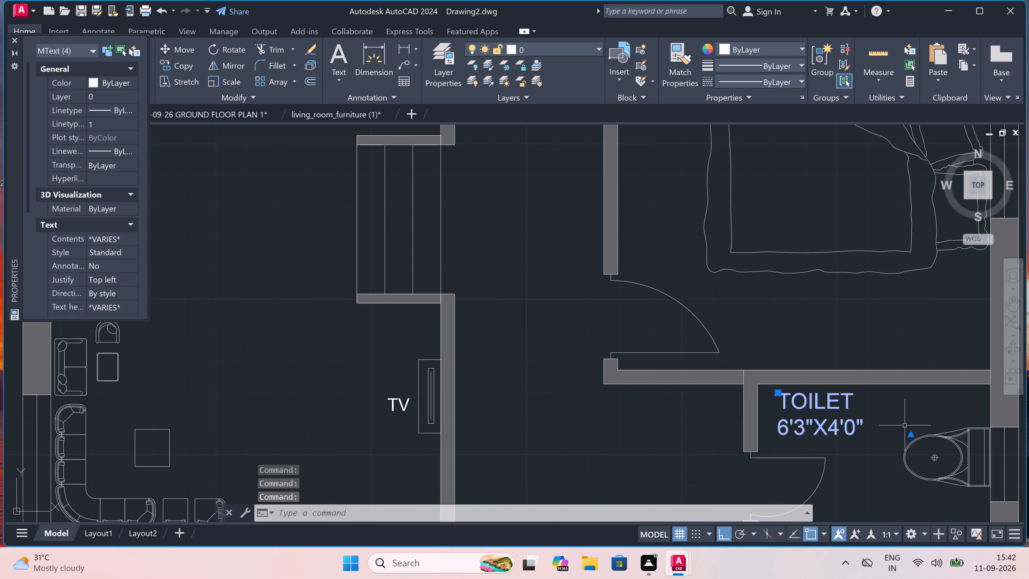
pyautogui.click(949, 441)
pyautogui.press('Delete')
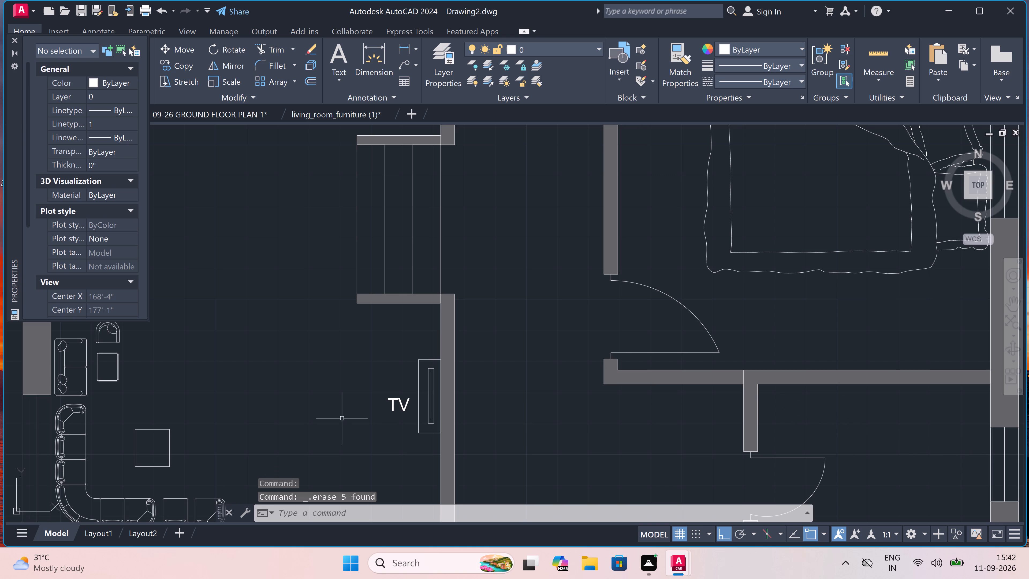
# Delete the TV unit on the living hall wall of the copied plan, including its TV label and the leftover vertical line.
pyautogui.click(429, 353)
pyautogui.click(376, 445)
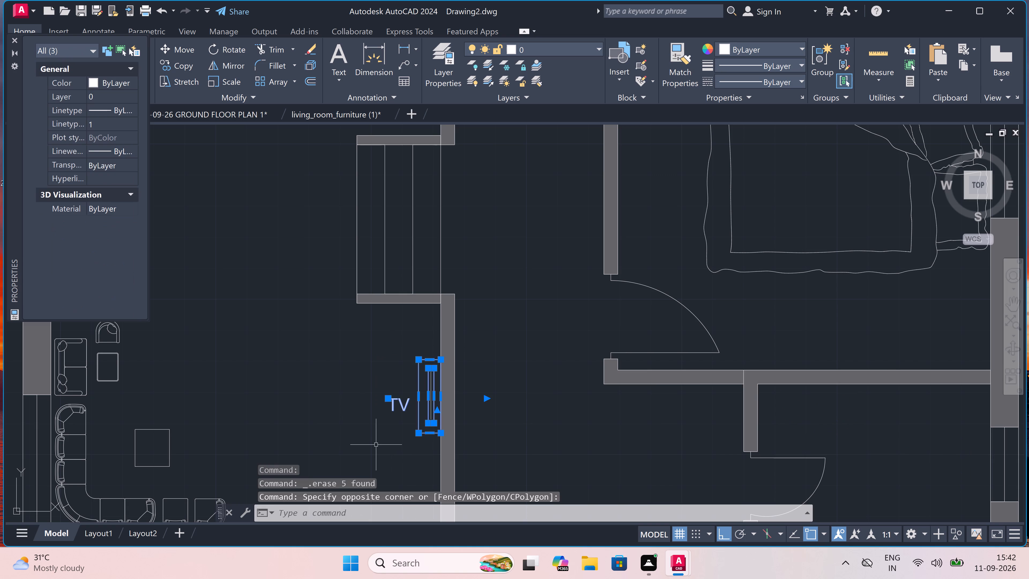
pyautogui.press('Delete')
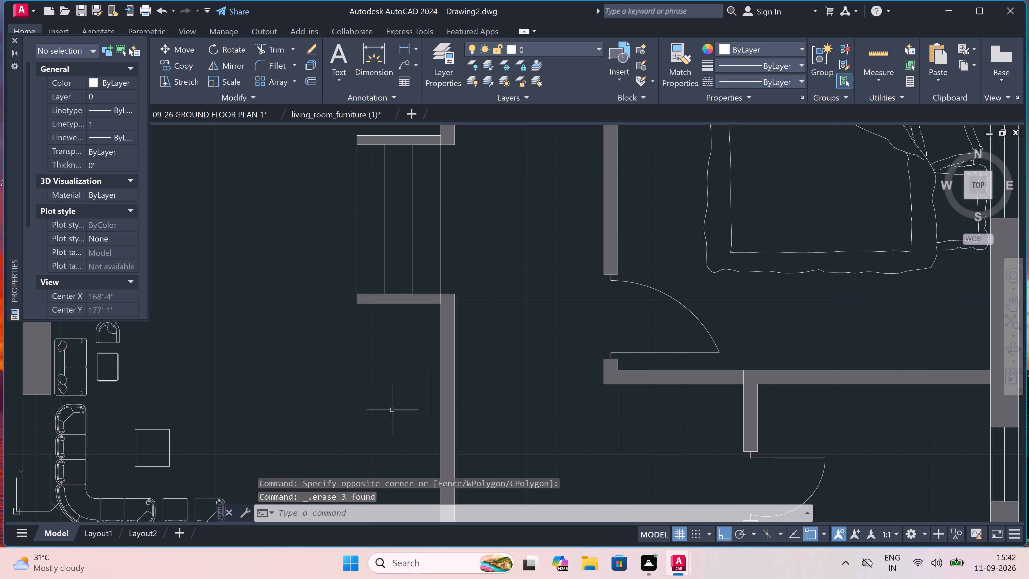
pyautogui.scroll(2, 424, 391)
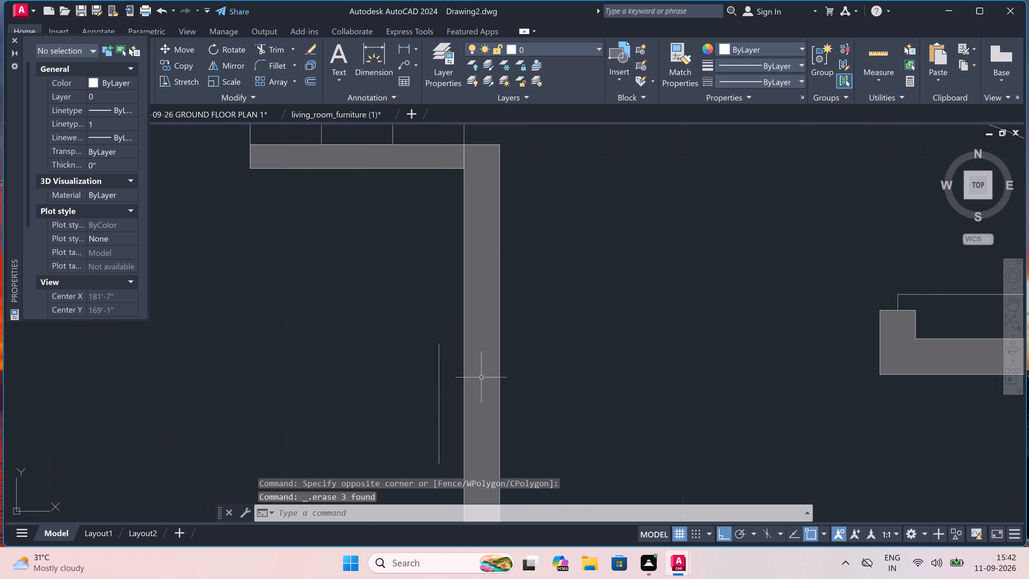
pyautogui.moveTo(456, 376); pyautogui.dragTo(452, 376)
pyautogui.click(381, 391)
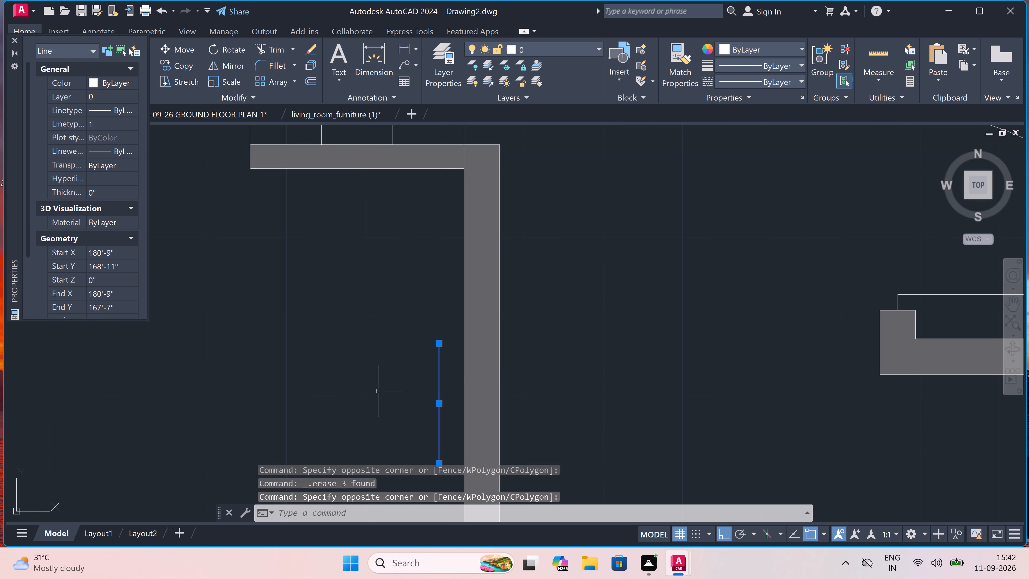
pyautogui.press('Delete')
# Delete the sofas, armchair, tables and LIVING\DINING HALL label from the living hall of the copied plan.
pyautogui.scroll(-8, 378, 383)
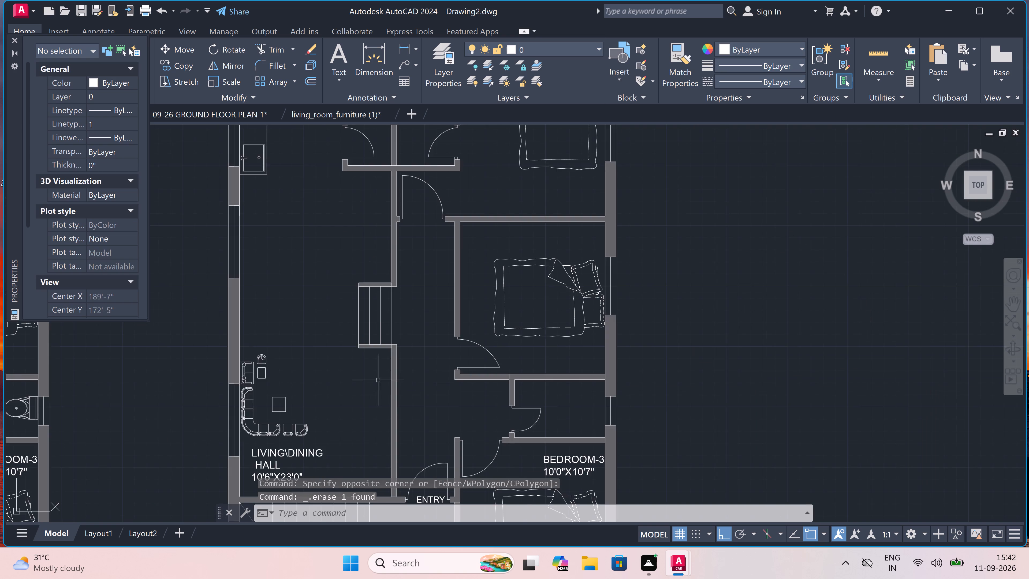
pyautogui.scroll(-3, 378, 380)
pyautogui.scroll(3, 301, 390)
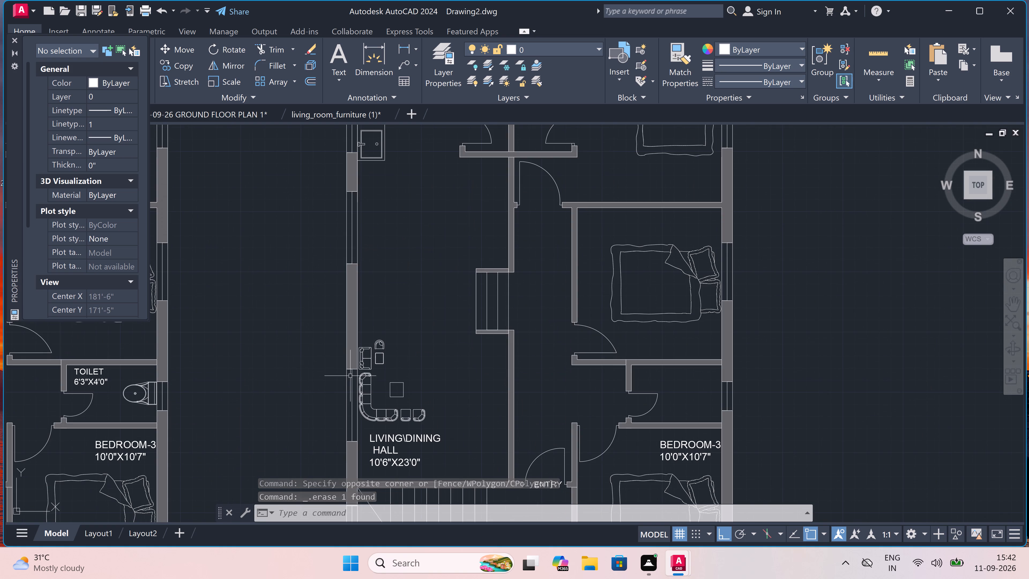
pyautogui.scroll(2, 352, 374)
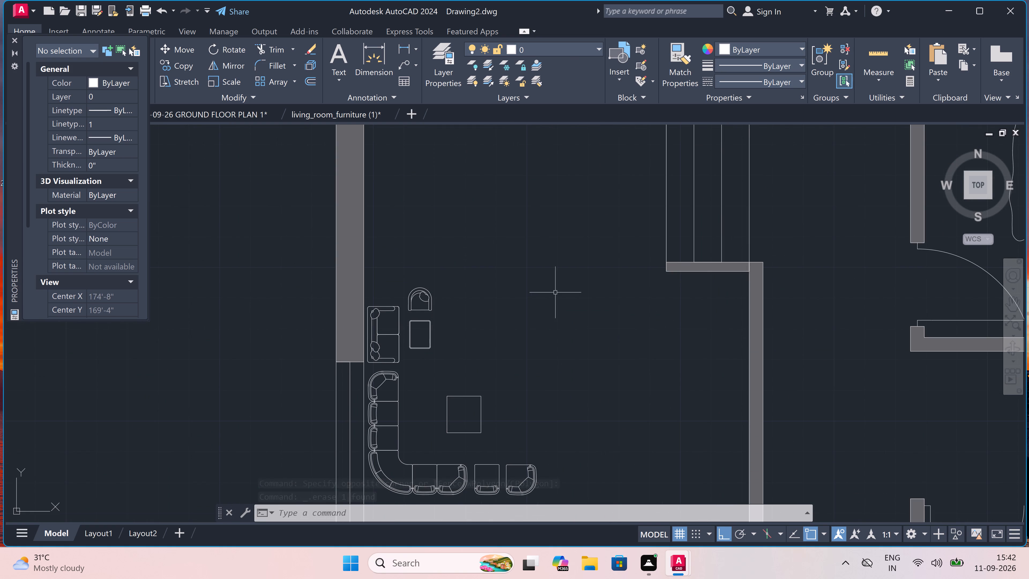
pyautogui.moveTo(574, 274); pyautogui.dragTo(532, 343)
pyautogui.scroll(-4, 443, 469)
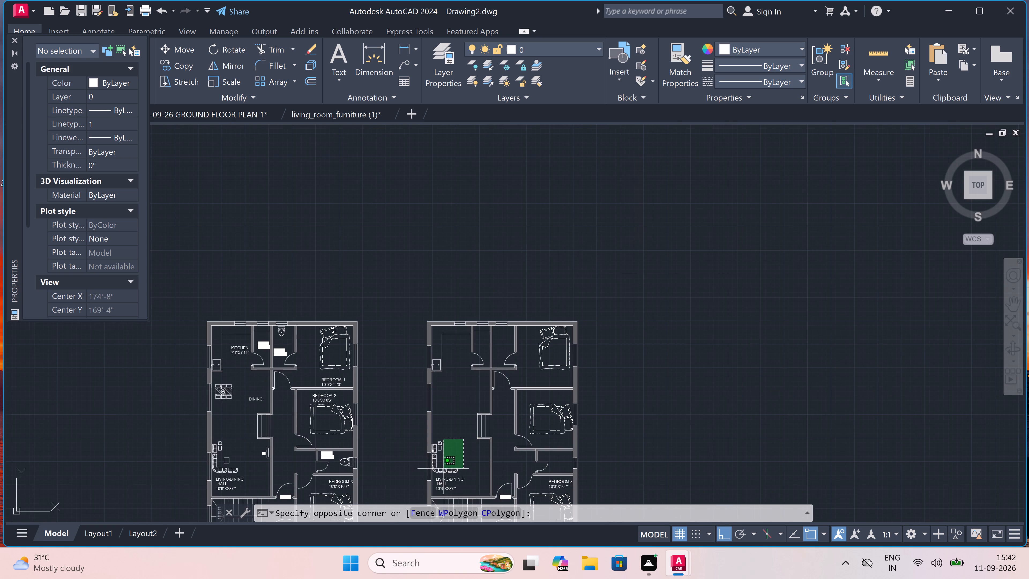
pyautogui.scroll(3, 435, 497)
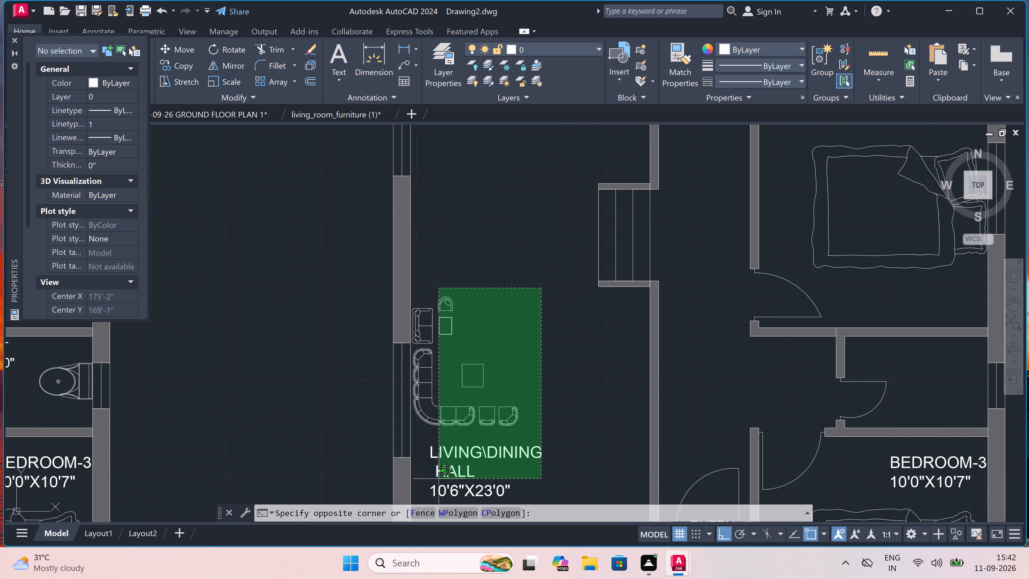
pyautogui.scroll(1, 431, 499)
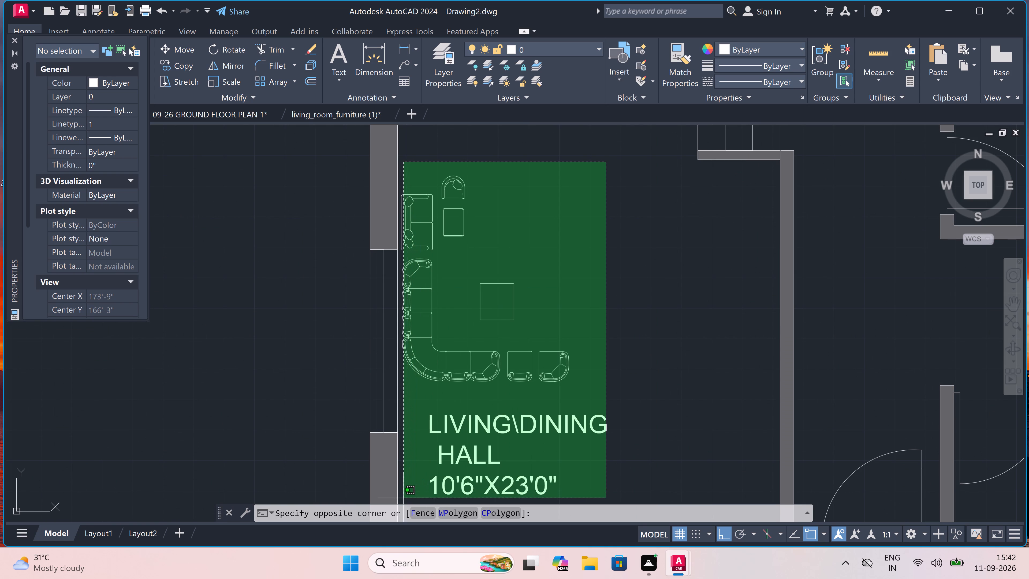
pyautogui.click(403, 498)
pyautogui.press('Delete')
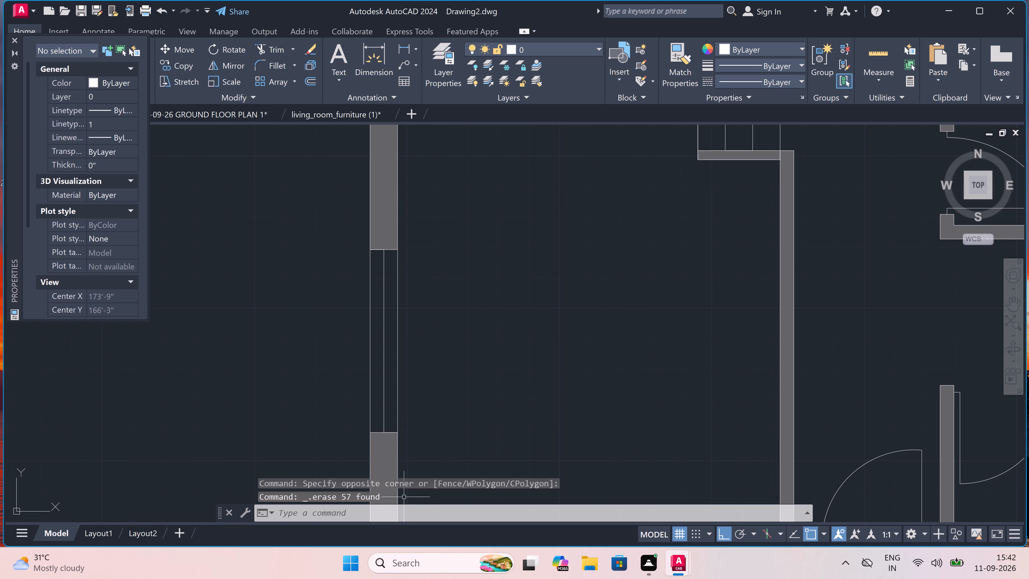
# Delete both ENTRY labels at the two entrance doors beside the staircase in the copied plan.
pyautogui.scroll(-5, 429, 356)
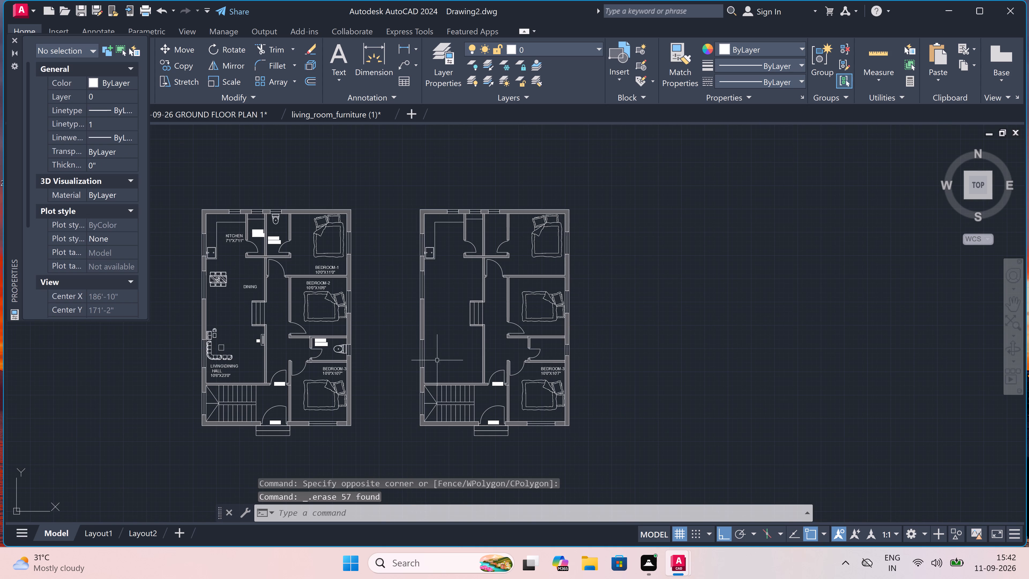
pyautogui.scroll(3, 499, 391)
pyautogui.click(488, 375)
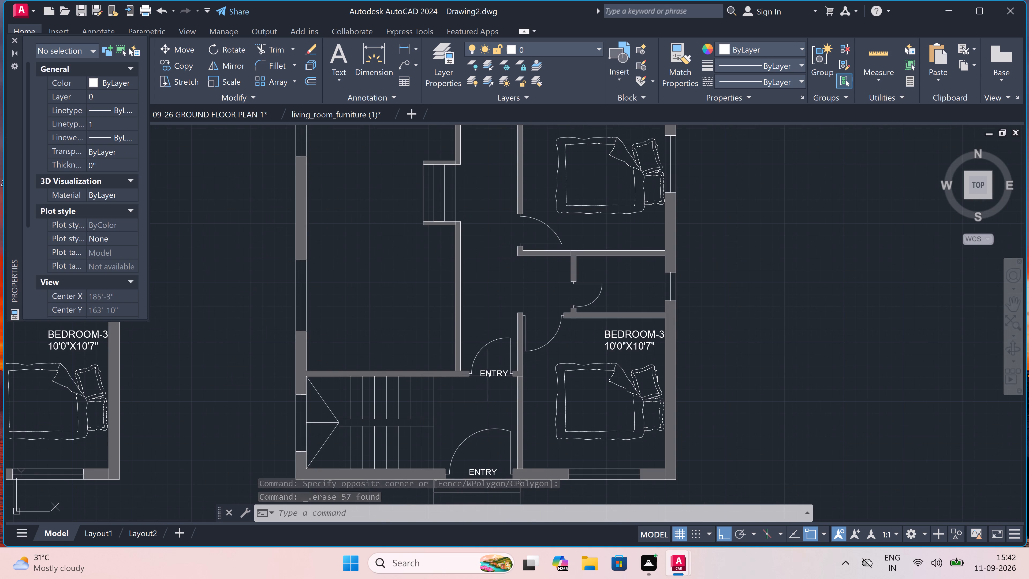
pyautogui.click(469, 472)
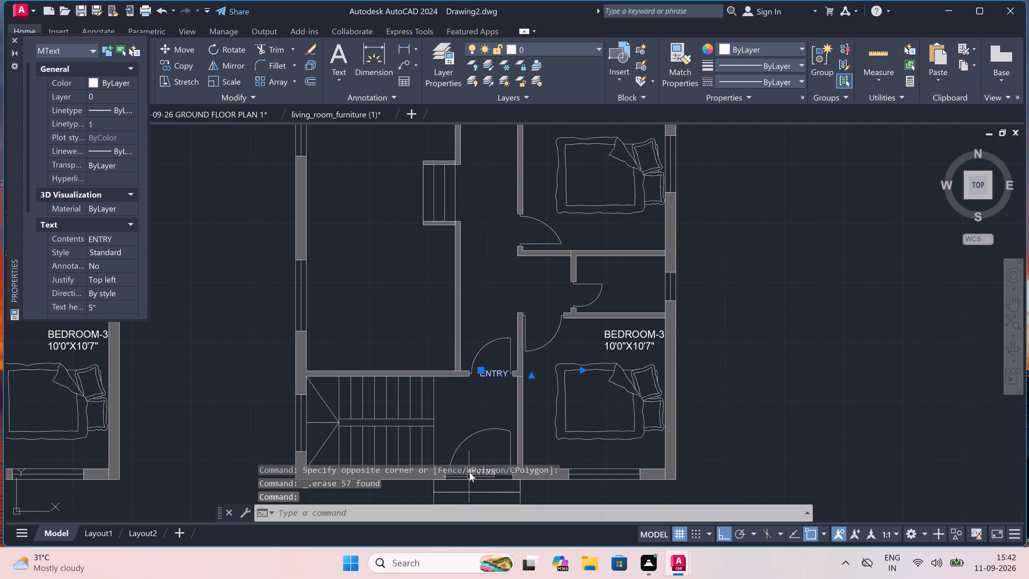
pyautogui.scroll(-5, 481, 402)
pyautogui.scroll(2, 481, 413)
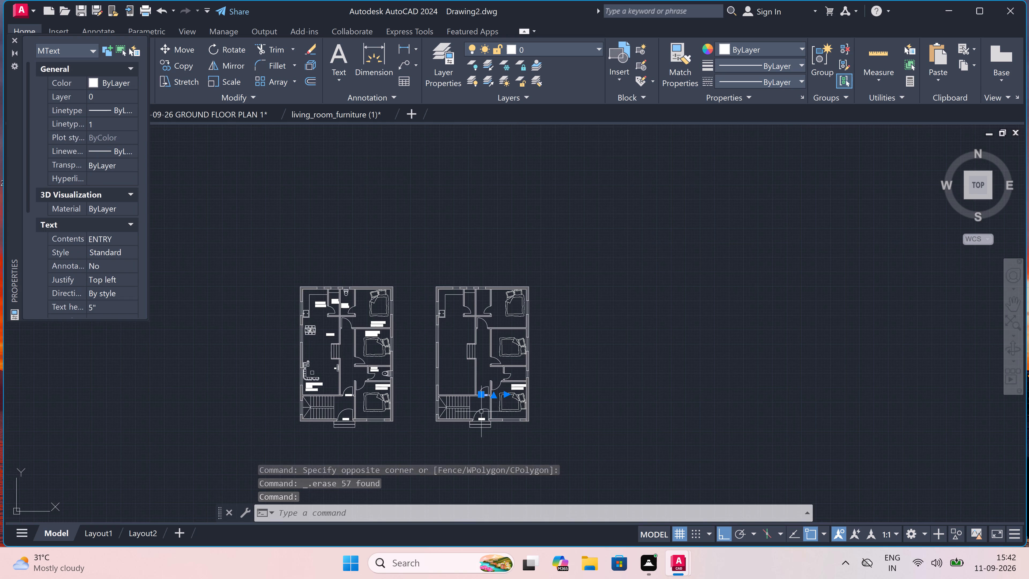
pyautogui.scroll(4, 481, 413)
pyautogui.scroll(-3, 477, 432)
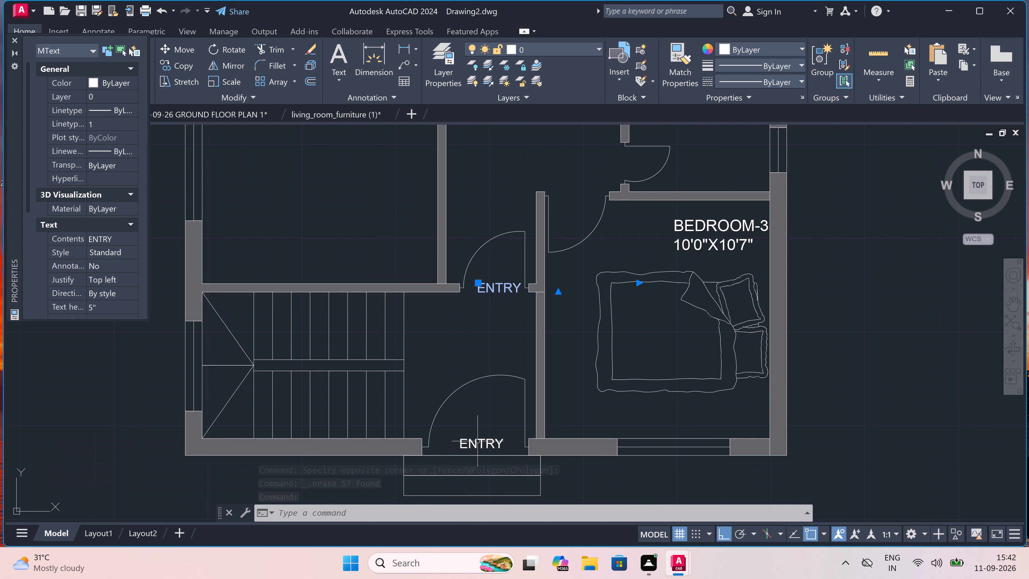
pyautogui.scroll(2, 476, 446)
pyautogui.click(475, 446)
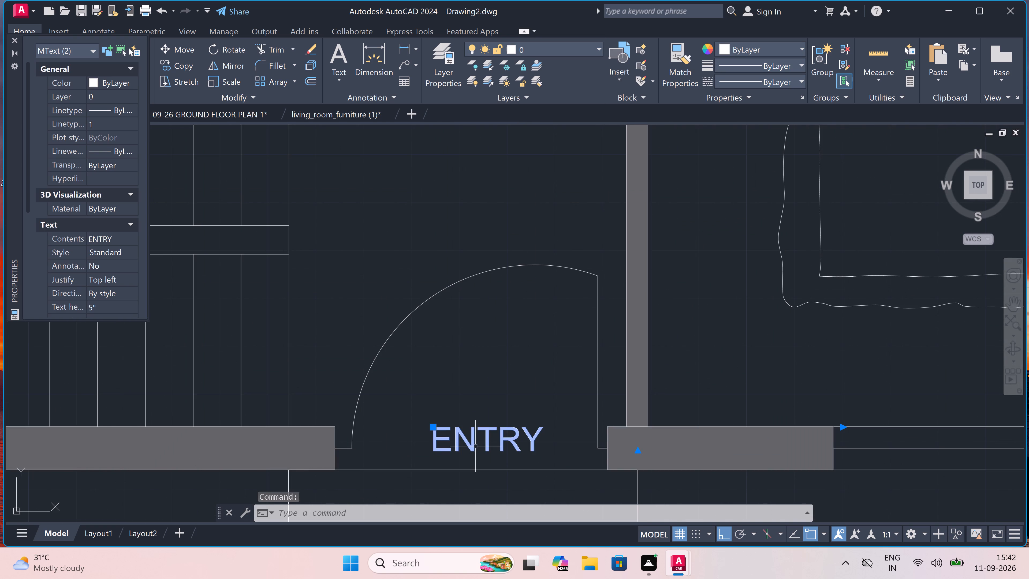
pyautogui.press('Delete')
# Delete the bed with its pillows from BEDROOM-3 of the copied plan.
pyautogui.scroll(-3, 471, 446)
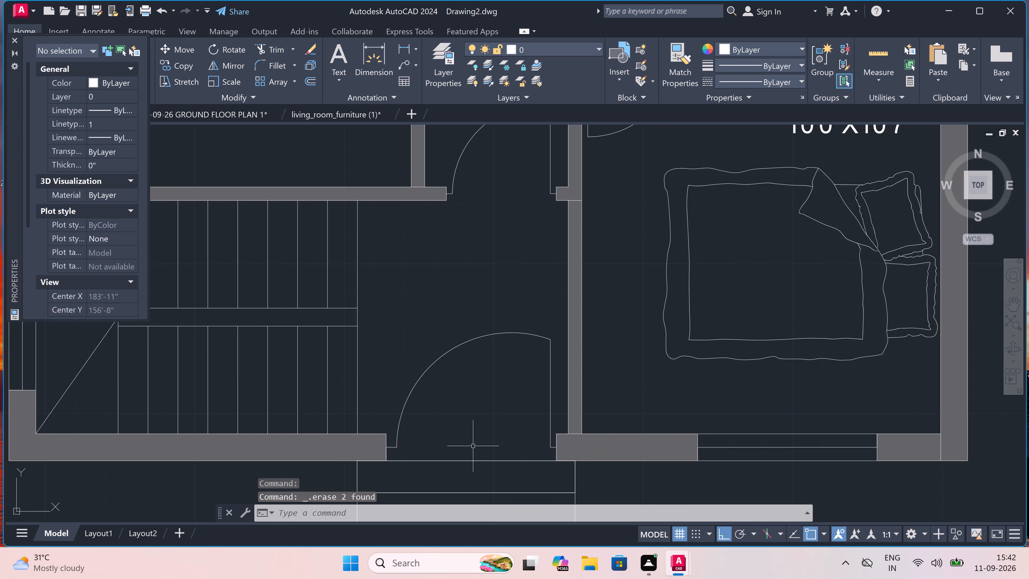
pyautogui.scroll(-3, 473, 446)
pyautogui.scroll(1, 588, 394)
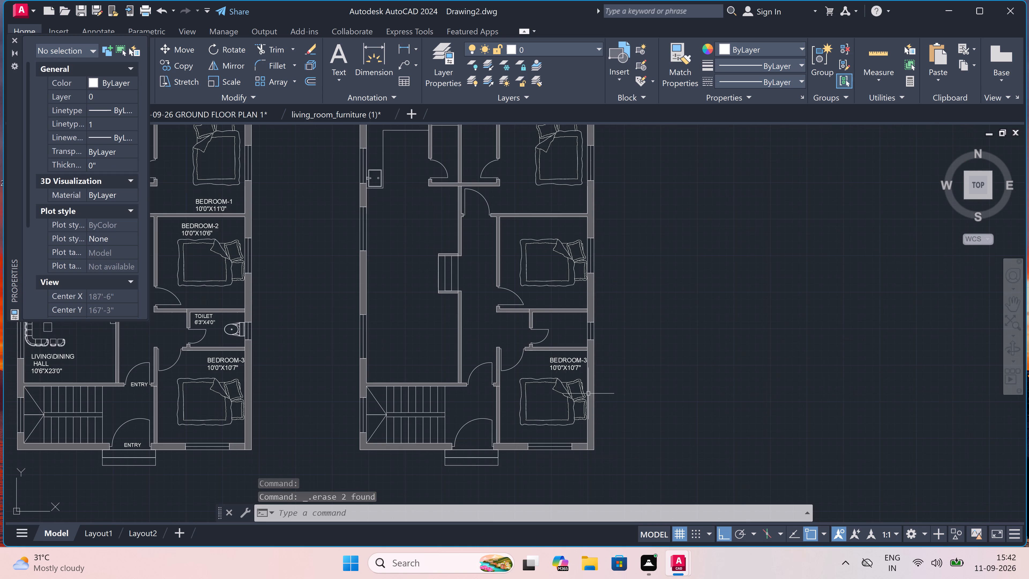
pyautogui.scroll(2, 588, 394)
pyautogui.scroll(2, 585, 363)
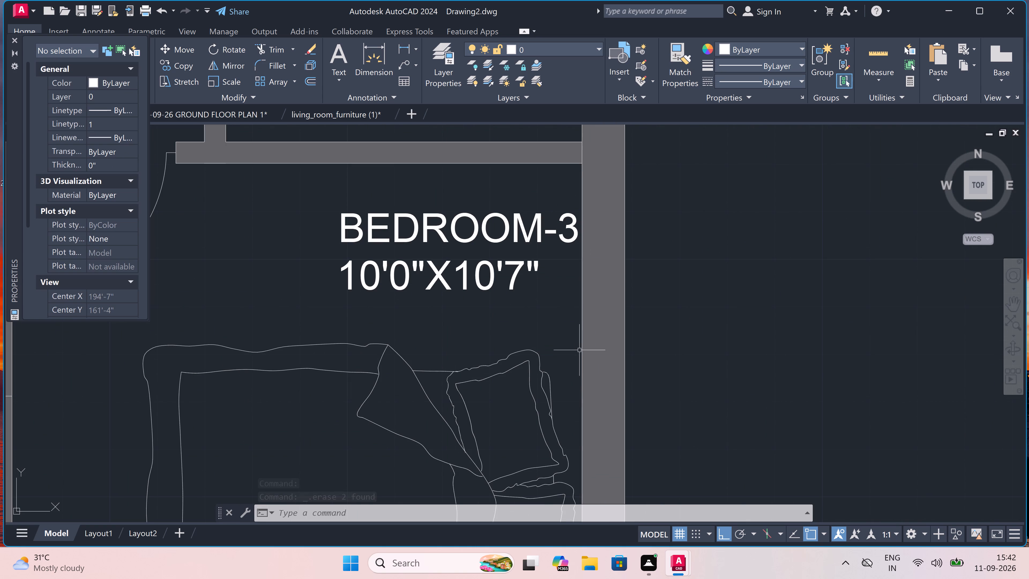
pyautogui.moveTo(575, 339); pyautogui.dragTo(573, 343)
pyautogui.scroll(-3, 493, 433)
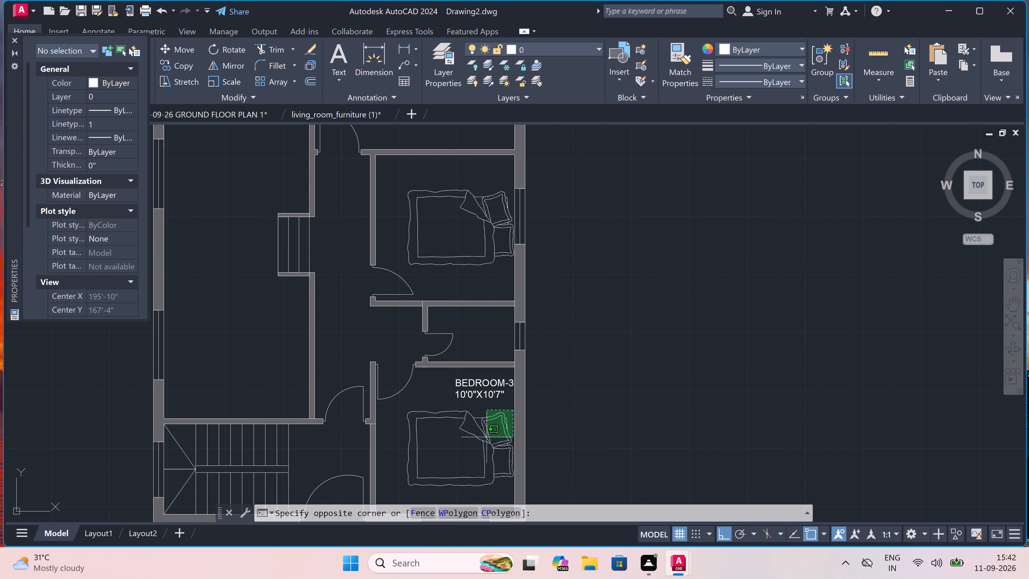
pyautogui.click(390, 485)
pyautogui.press('Delete')
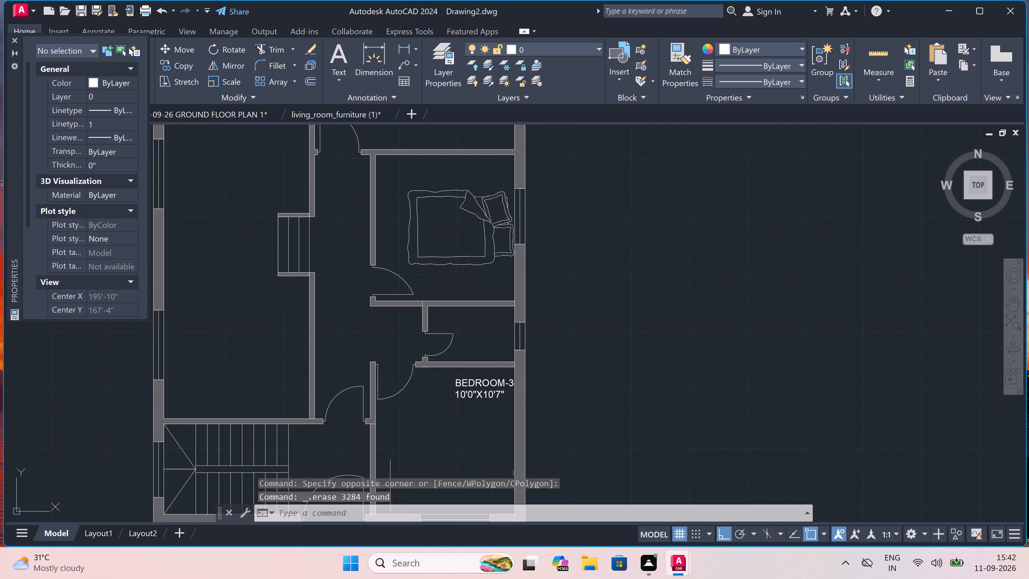
# Delete the BEDROOM-3 label together with the bed in the middle bedroom of the copied plan.
pyautogui.click(494, 385)
pyautogui.scroll(-4, 493, 385)
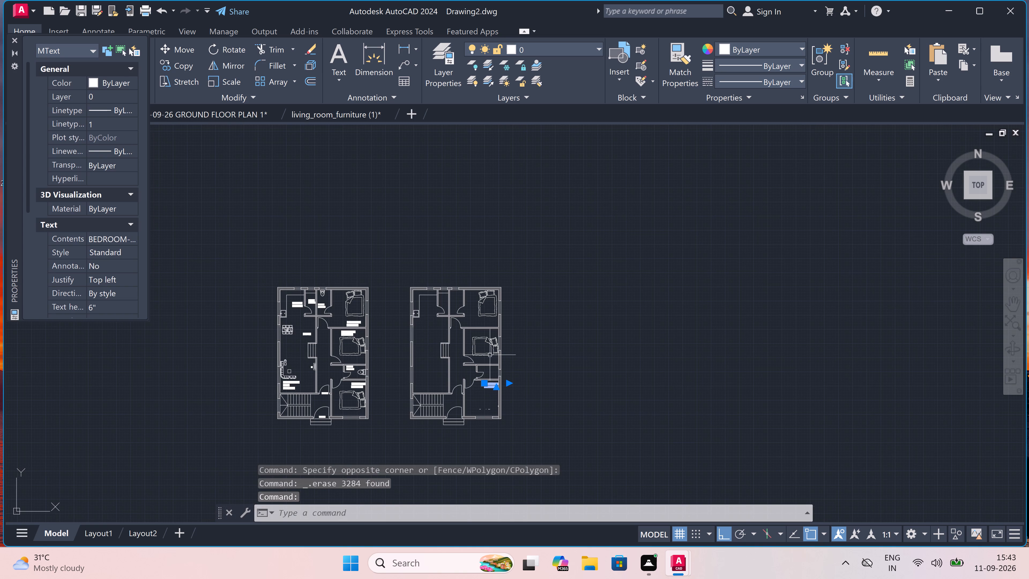
pyautogui.scroll(3, 486, 332)
pyautogui.scroll(1, 514, 359)
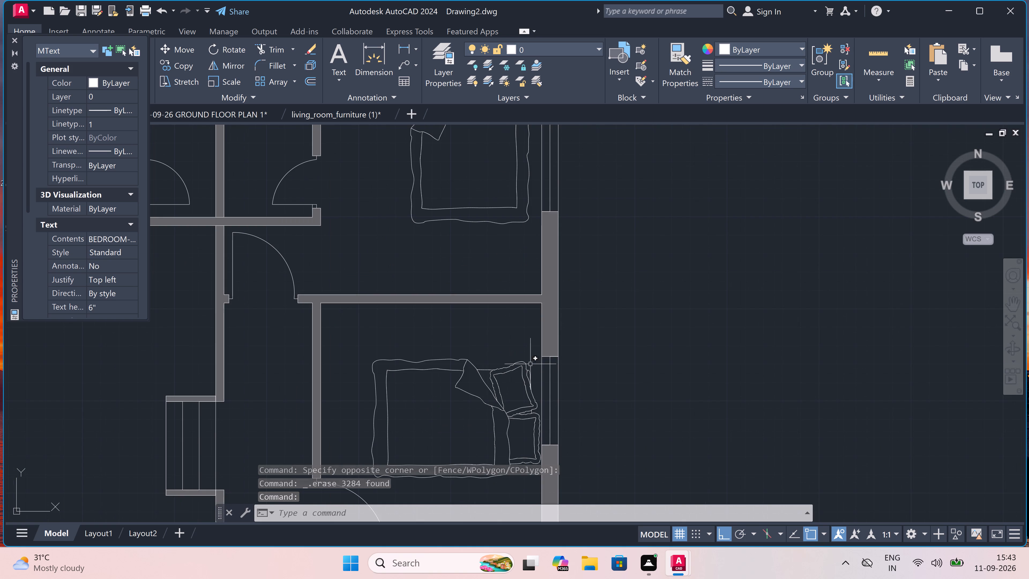
pyautogui.click(538, 363)
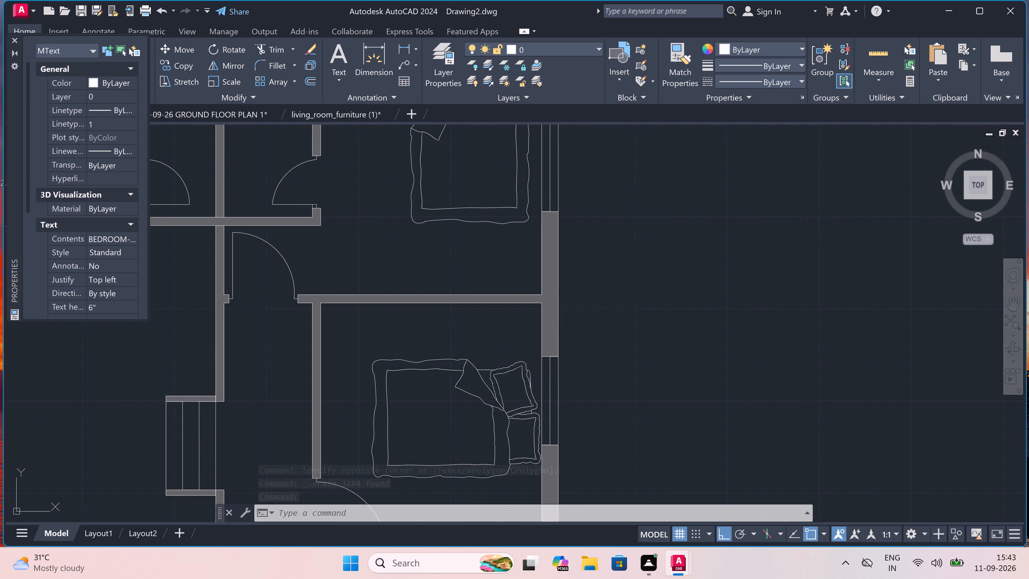
pyautogui.scroll(-2, 356, 410)
pyautogui.scroll(2, 358, 436)
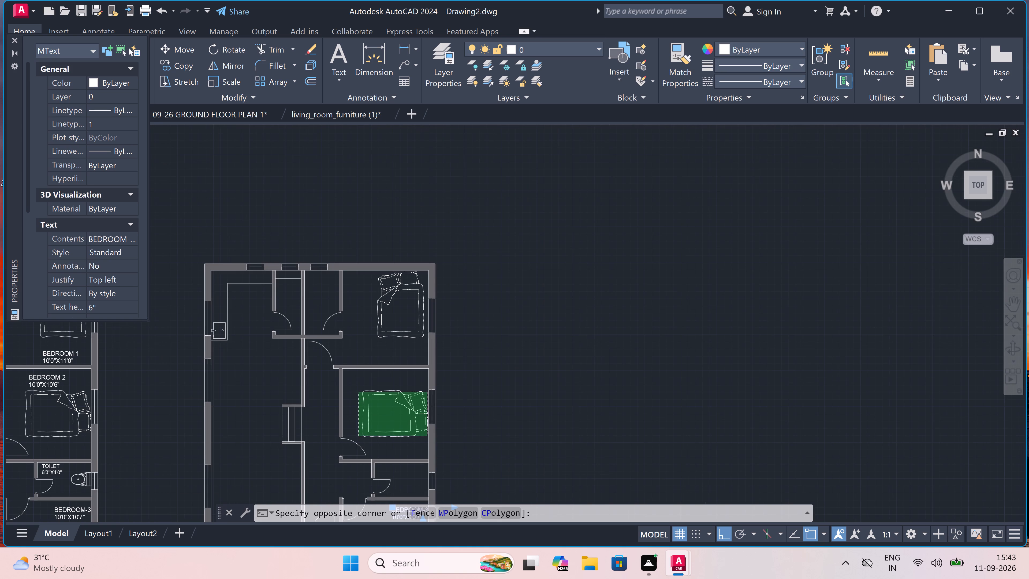
pyautogui.click(363, 442)
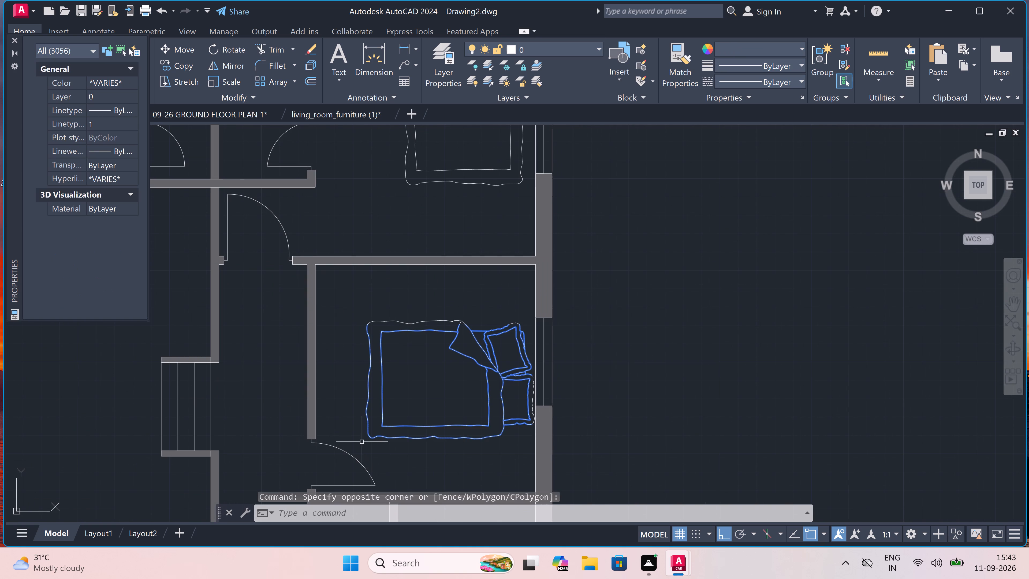
pyautogui.press('Delete')
# Delete the leftover wavy vertical bed outline beside the middle bedroom's window in the copied plan.
pyautogui.scroll(1, 492, 426)
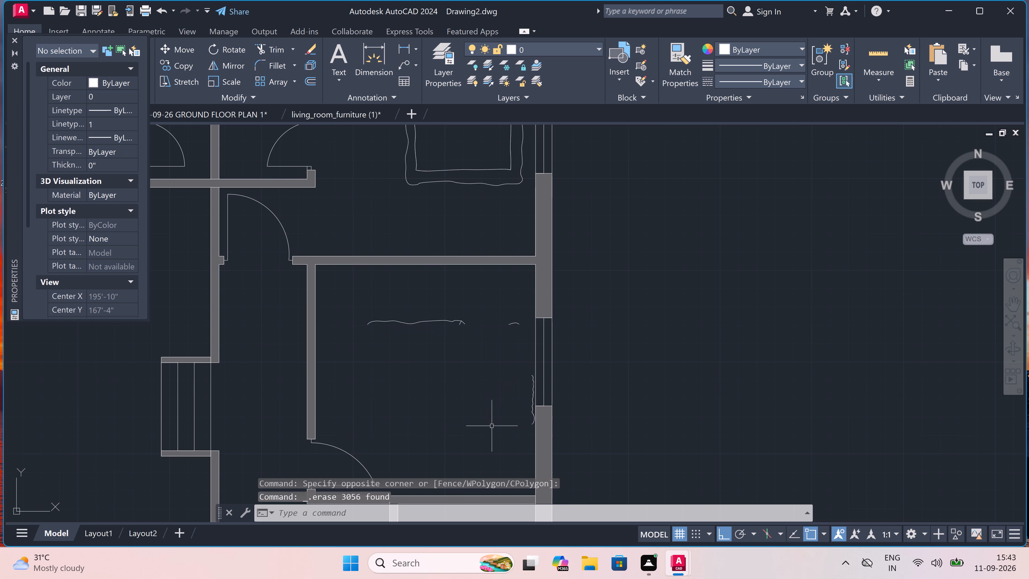
pyautogui.scroll(1, 494, 424)
pyautogui.scroll(3, 583, 376)
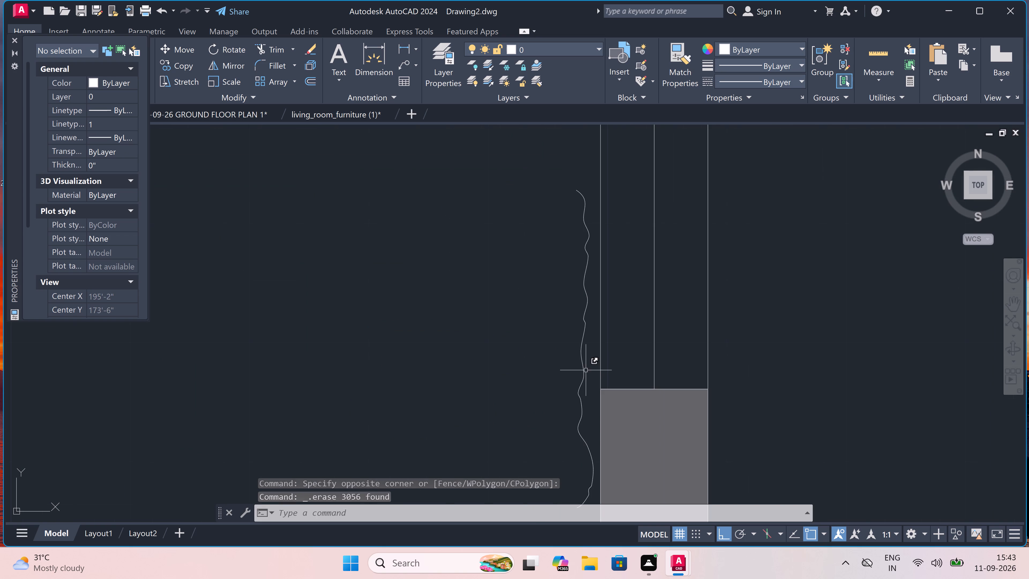
pyautogui.doubleClick(586, 370)
pyautogui.click(468, 415)
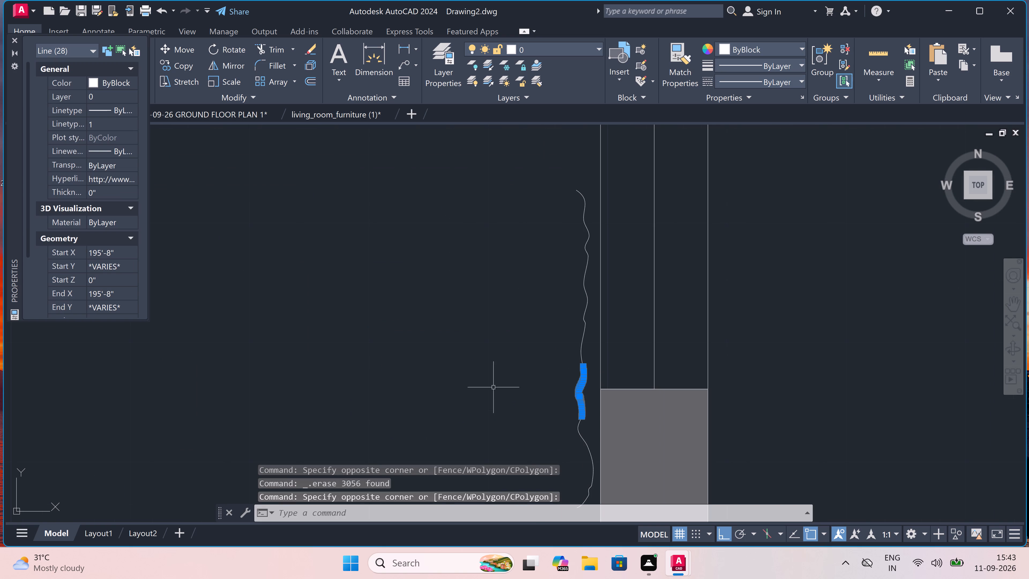
pyautogui.click(594, 179)
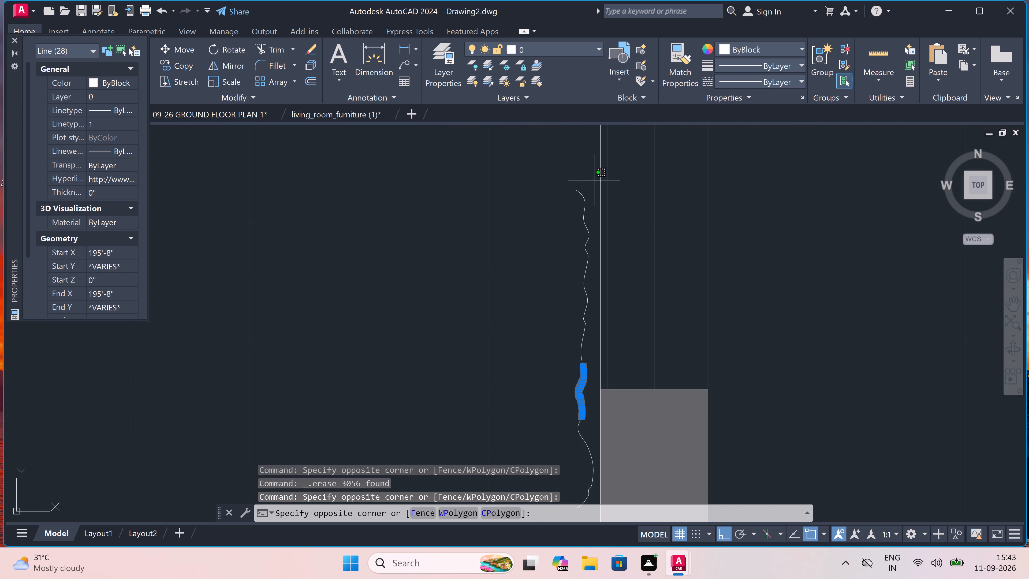
pyautogui.scroll(-2, 540, 369)
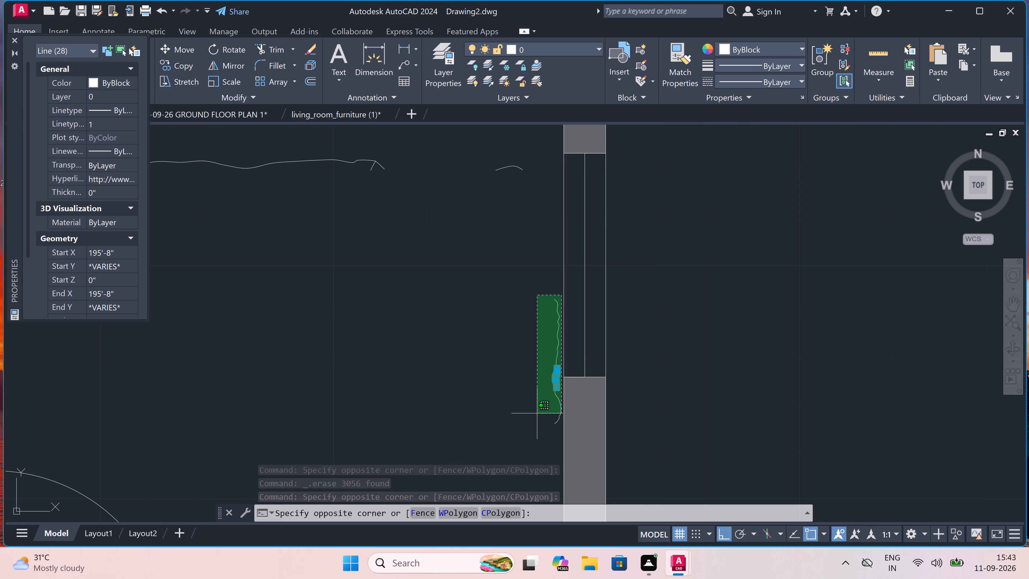
pyautogui.scroll(2, 539, 449)
pyautogui.click(523, 430)
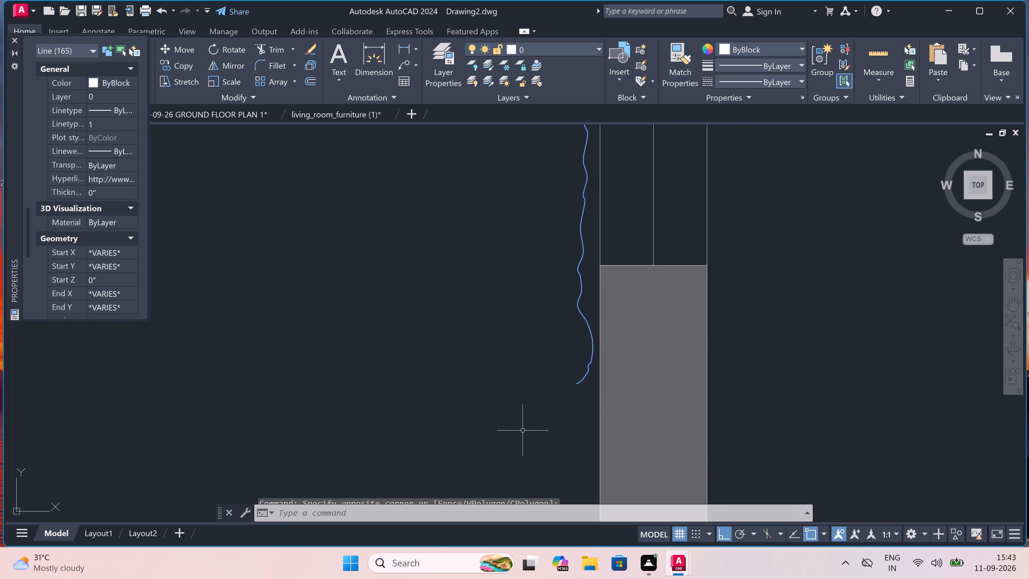
pyautogui.press('Delete')
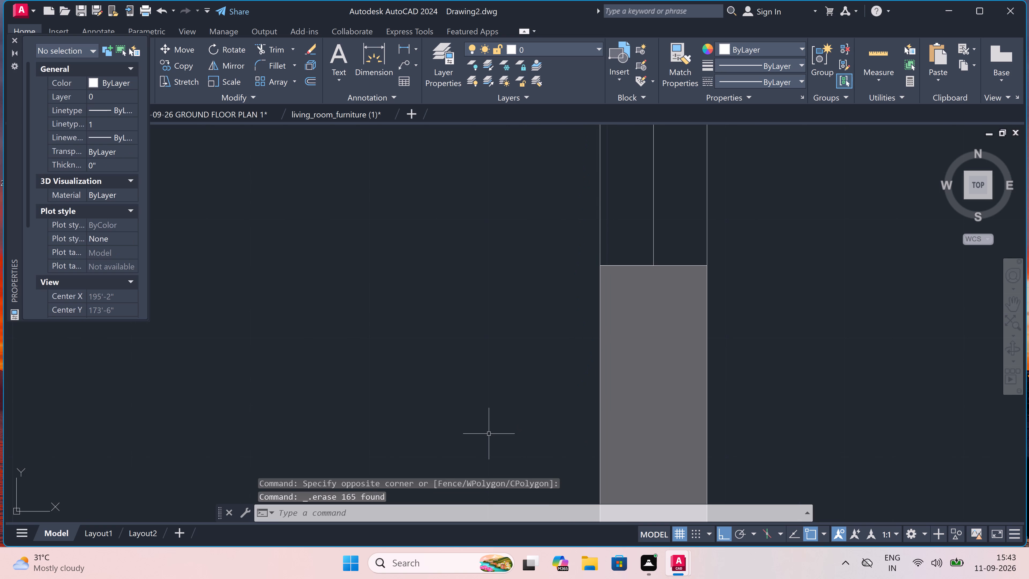
# Delete the remaining wavy horizontal bed outline fragments in the middle bedroom of the copied plan.
pyautogui.scroll(-6, 493, 332)
pyautogui.scroll(2, 483, 271)
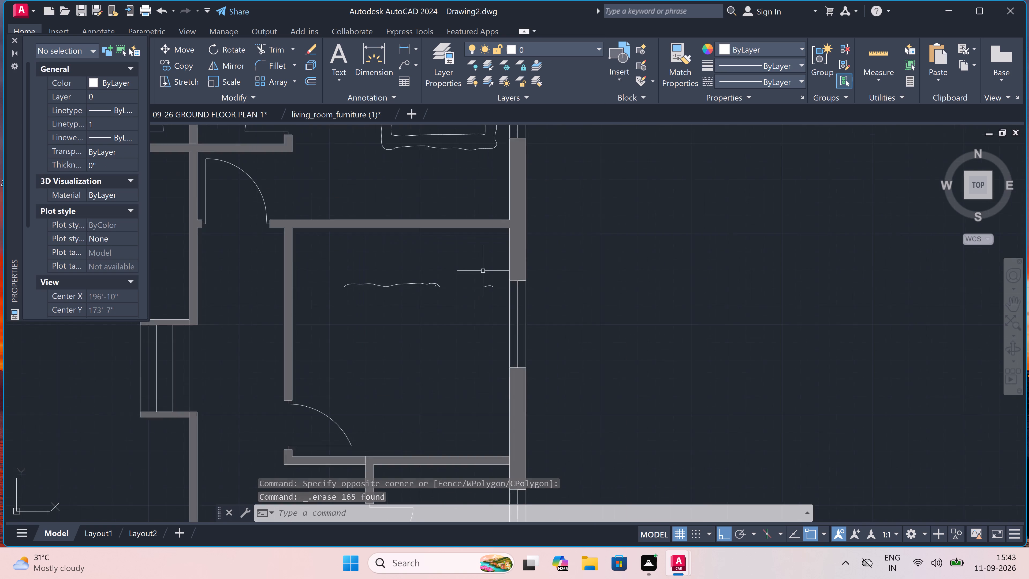
pyautogui.moveTo(502, 279); pyautogui.dragTo(499, 285)
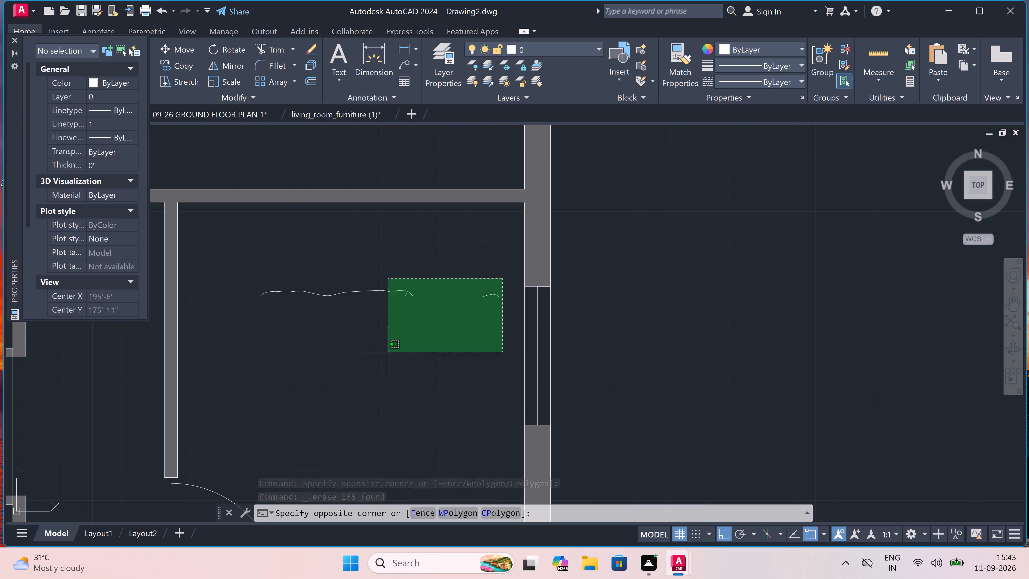
pyautogui.click(210, 355)
pyautogui.press('Delete')
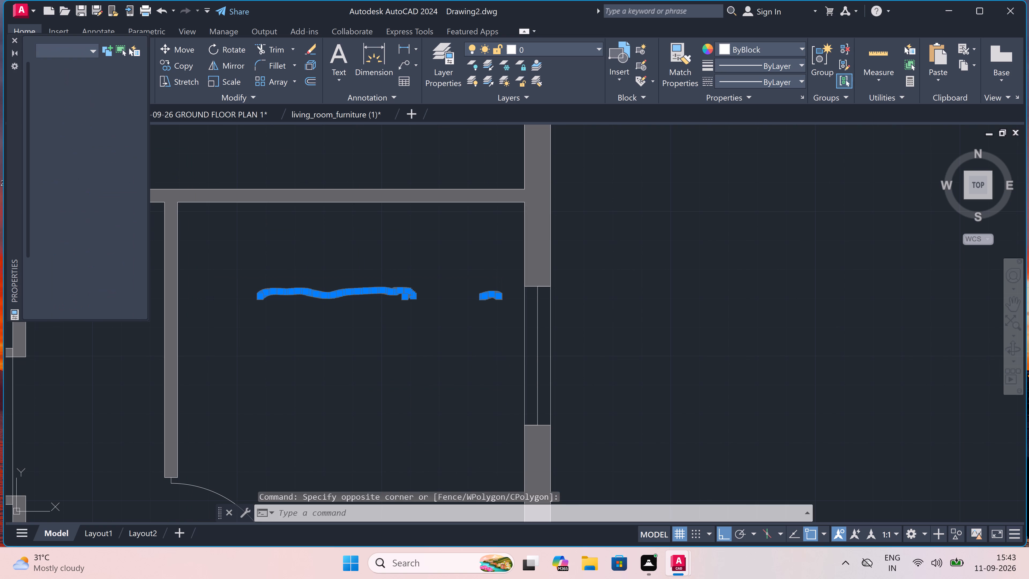
# Delete the bed with its pillows from the top corner bedroom of the copied plan.
pyautogui.scroll(-5, 244, 321)
pyautogui.scroll(-3, 266, 329)
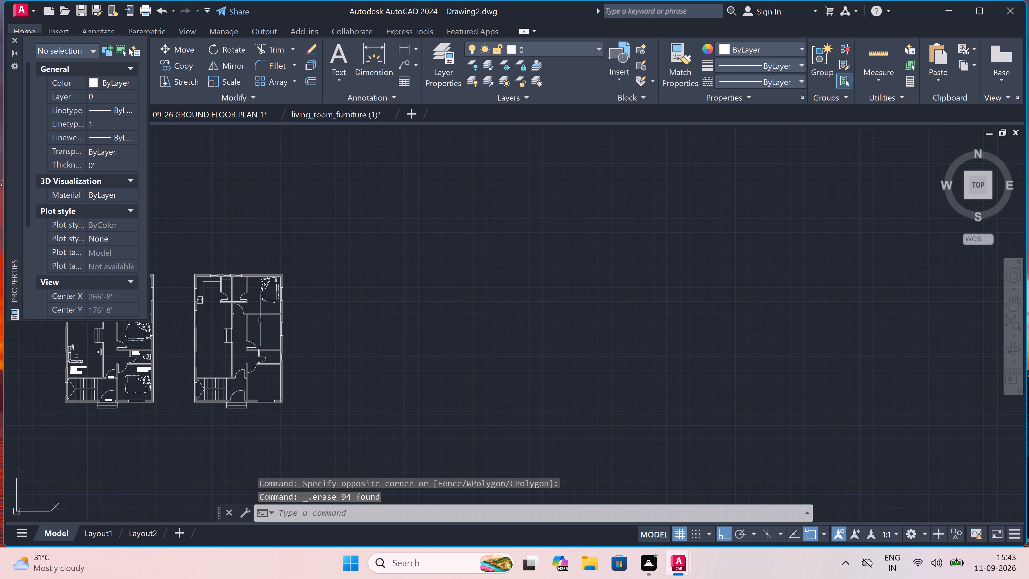
pyautogui.scroll(5, 271, 269)
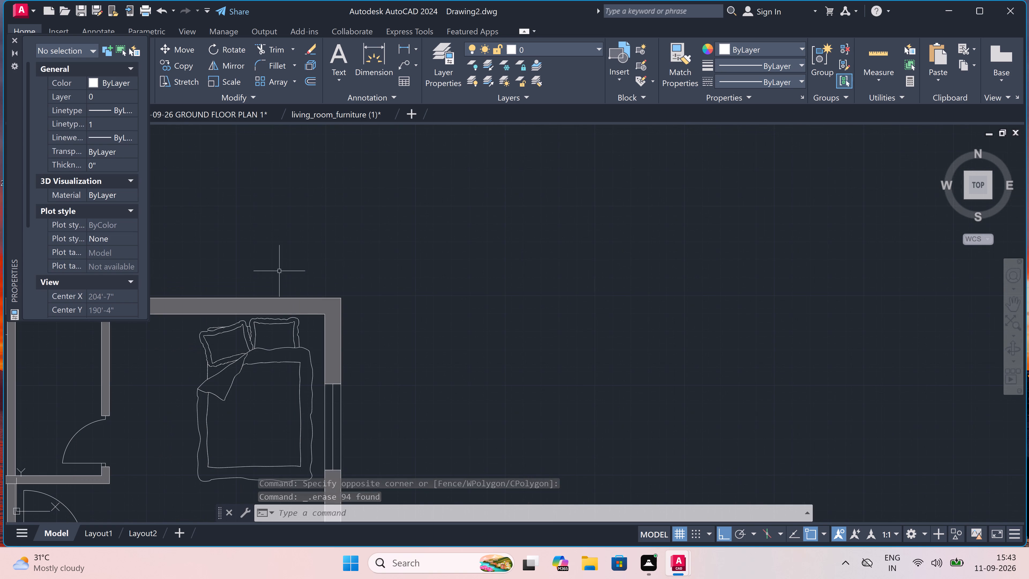
pyautogui.scroll(4, 301, 317)
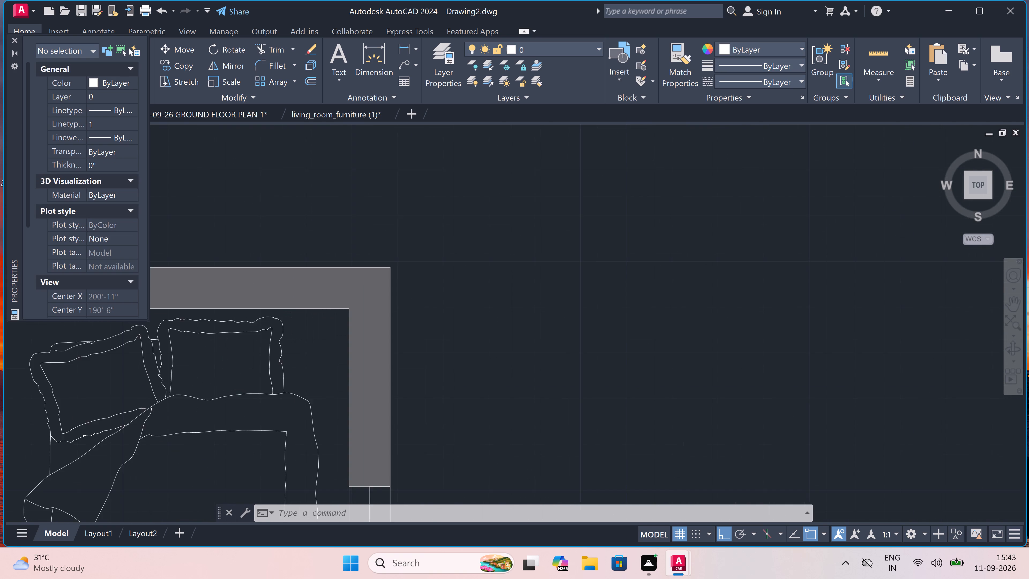
pyautogui.moveTo(333, 305); pyautogui.dragTo(301, 340)
pyautogui.scroll(-3, 289, 348)
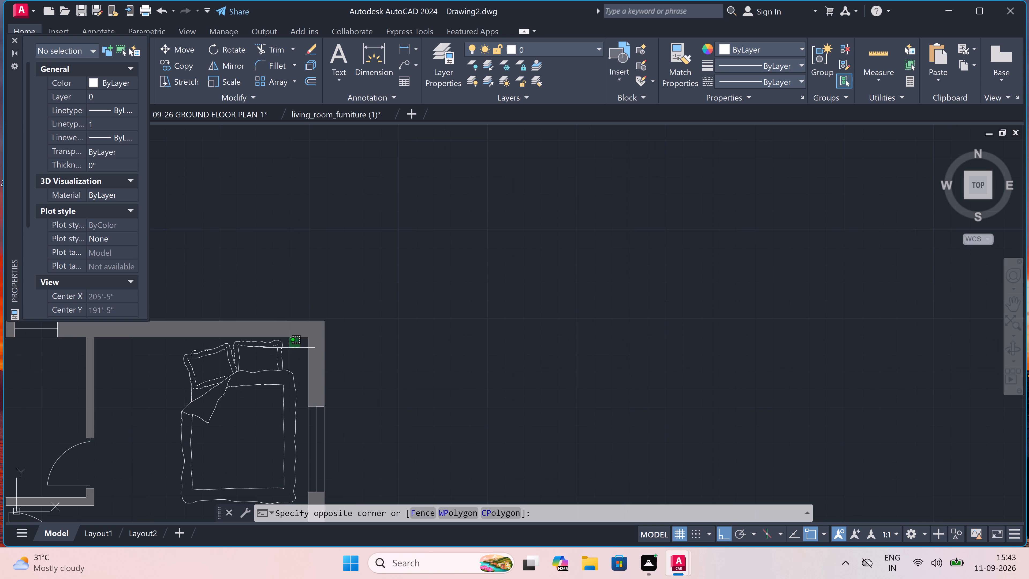
pyautogui.scroll(-3, 212, 443)
pyautogui.scroll(3, 177, 469)
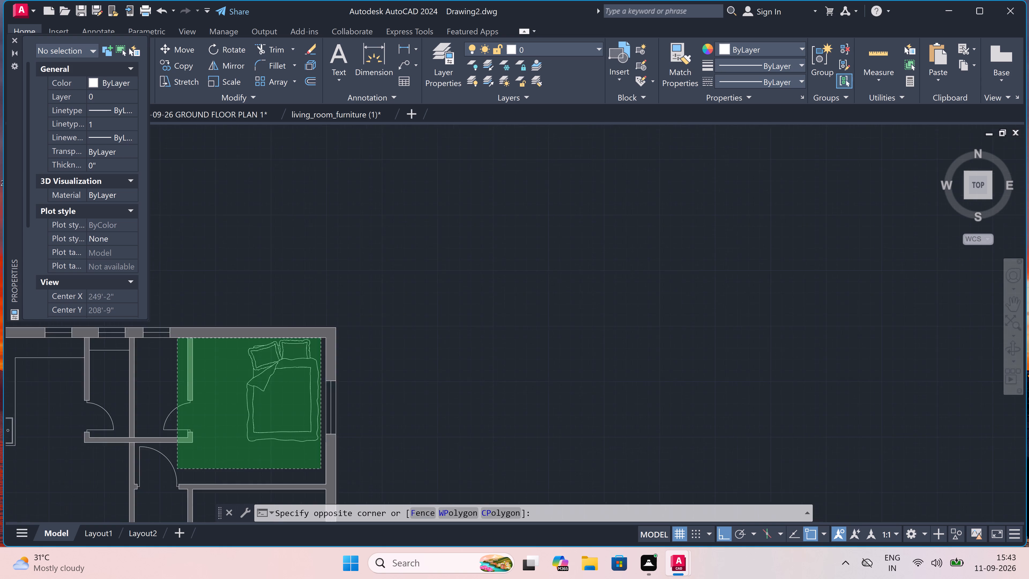
pyautogui.scroll(1, 218, 440)
pyautogui.click(237, 443)
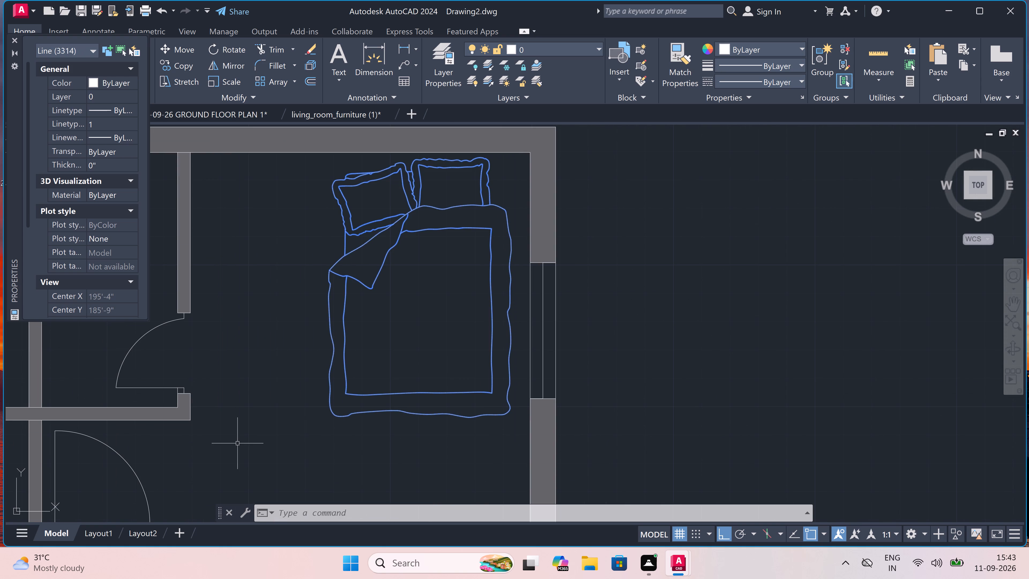
pyautogui.press('Delete')
# Delete the leftover horizontal bed outline fragments near the lower window of the copied plan's bottom bedroom.
pyautogui.scroll(-3, 271, 360)
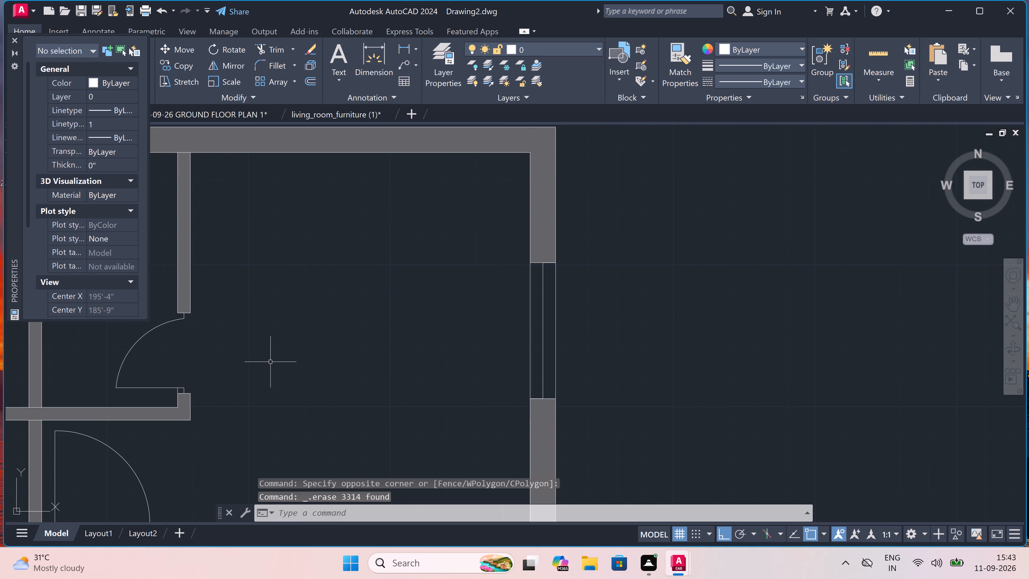
pyautogui.scroll(-4, 271, 360)
pyautogui.scroll(1, 222, 419)
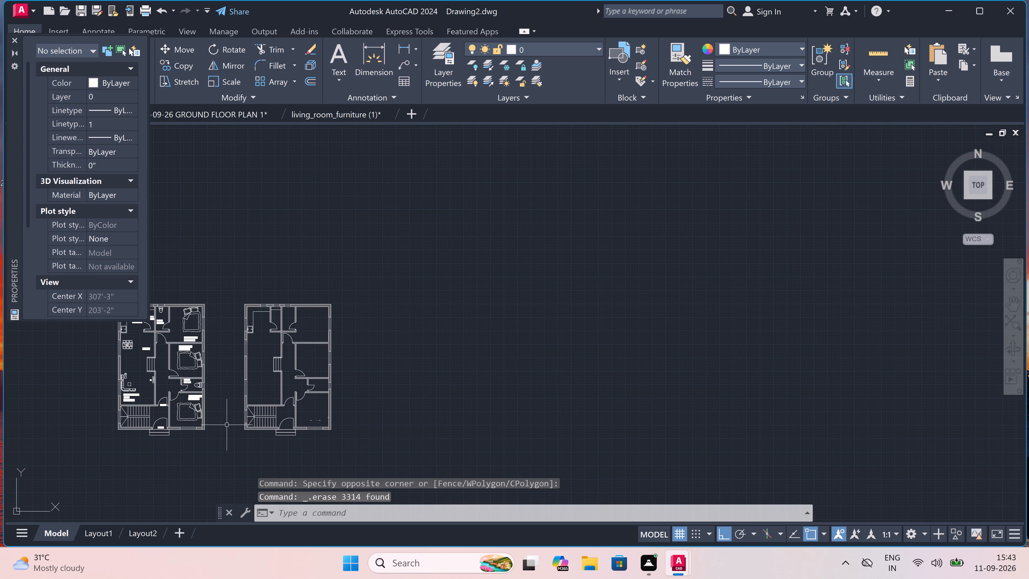
pyautogui.scroll(-2, 228, 427)
pyautogui.scroll(3, 258, 428)
pyautogui.scroll(2, 287, 409)
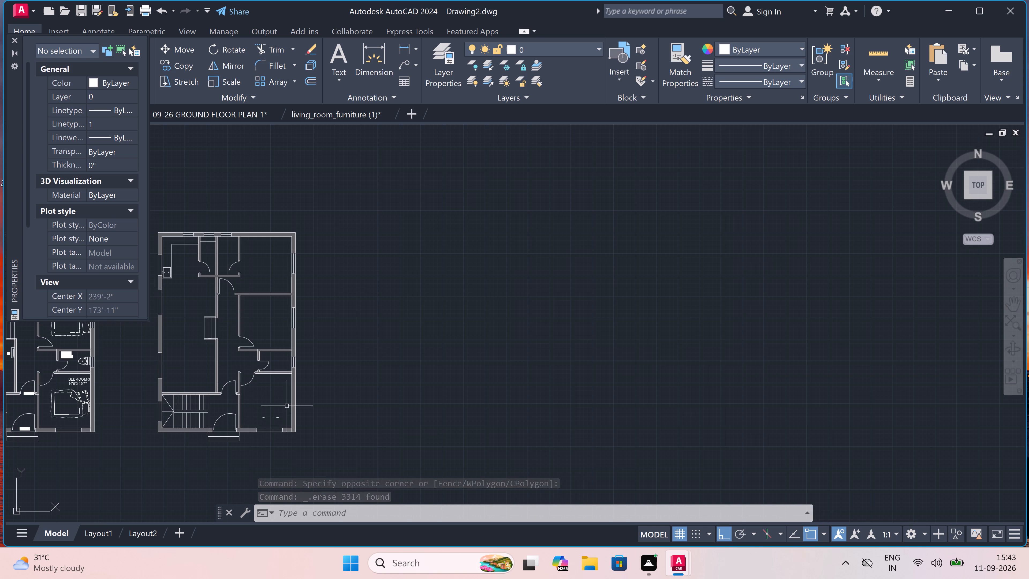
pyautogui.moveTo(286, 409); pyautogui.dragTo(277, 415)
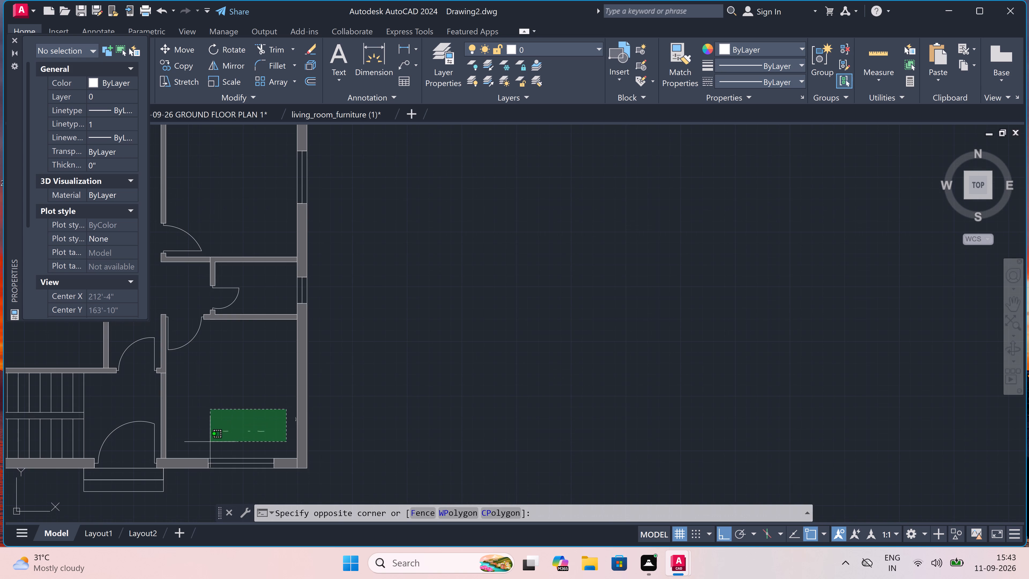
pyautogui.click(208, 445)
pyautogui.press('Delete')
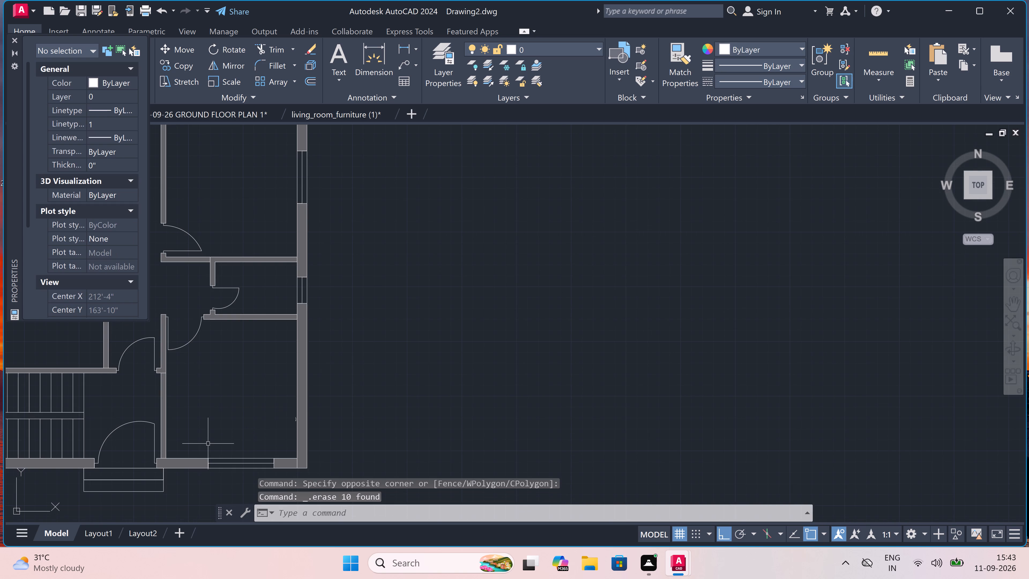
# Delete the remaining small curved bed fragments beside the outer side wall in the copied plan's bottom bedroom.
pyautogui.scroll(2, 262, 435)
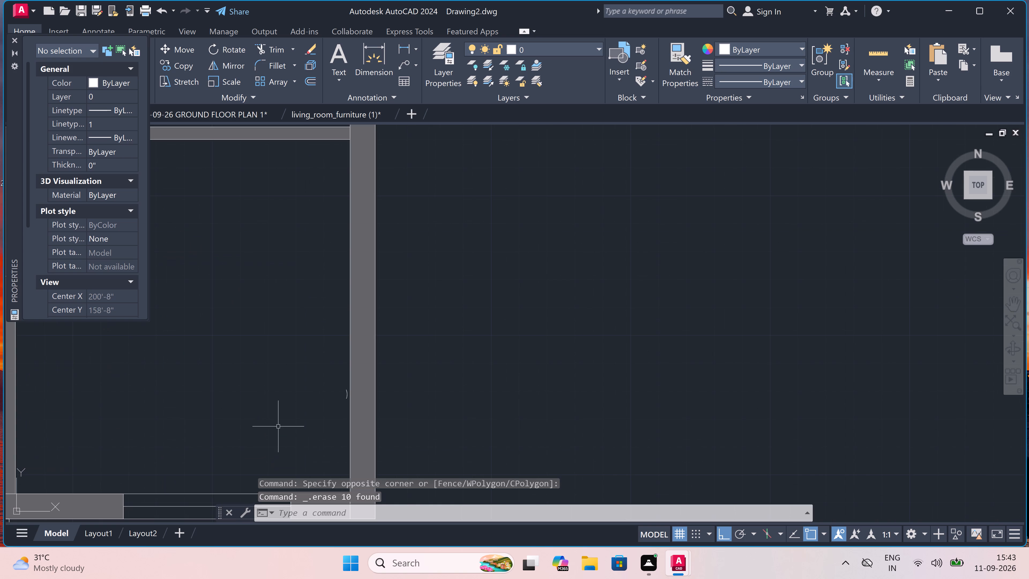
pyautogui.scroll(2, 380, 415)
pyautogui.scroll(2, 295, 382)
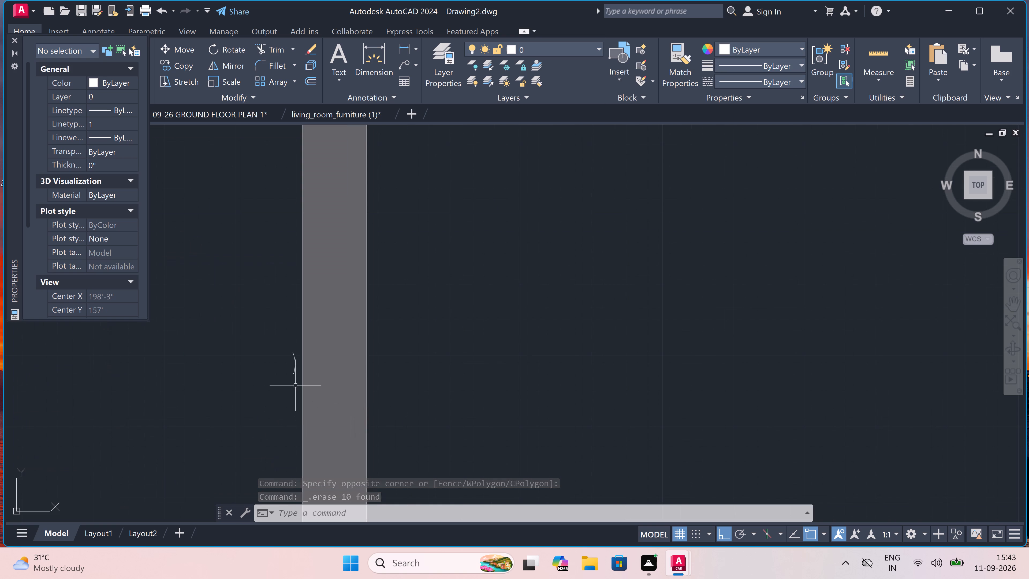
pyautogui.click(296, 333)
pyautogui.click(254, 357)
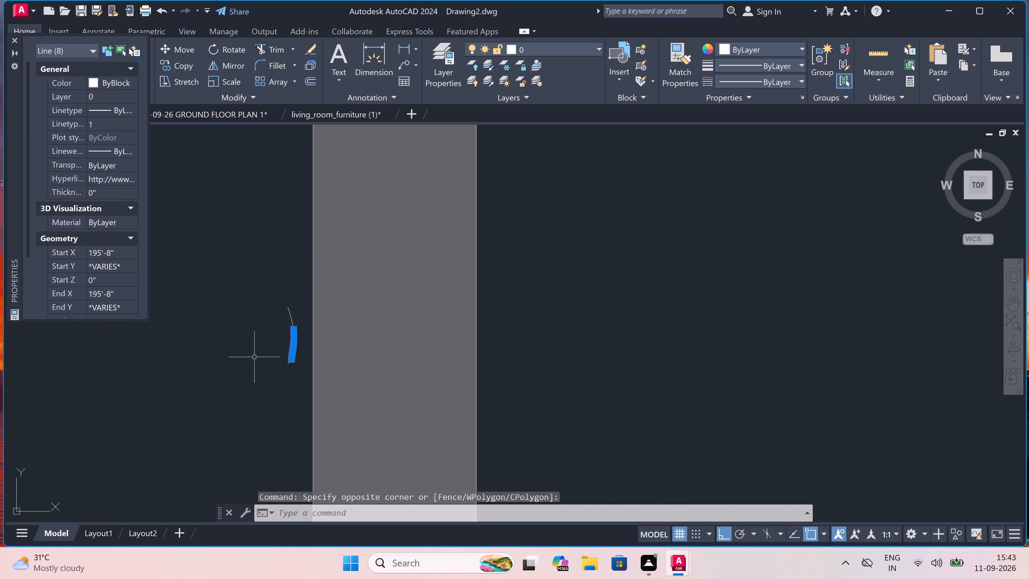
pyautogui.press('Delete')
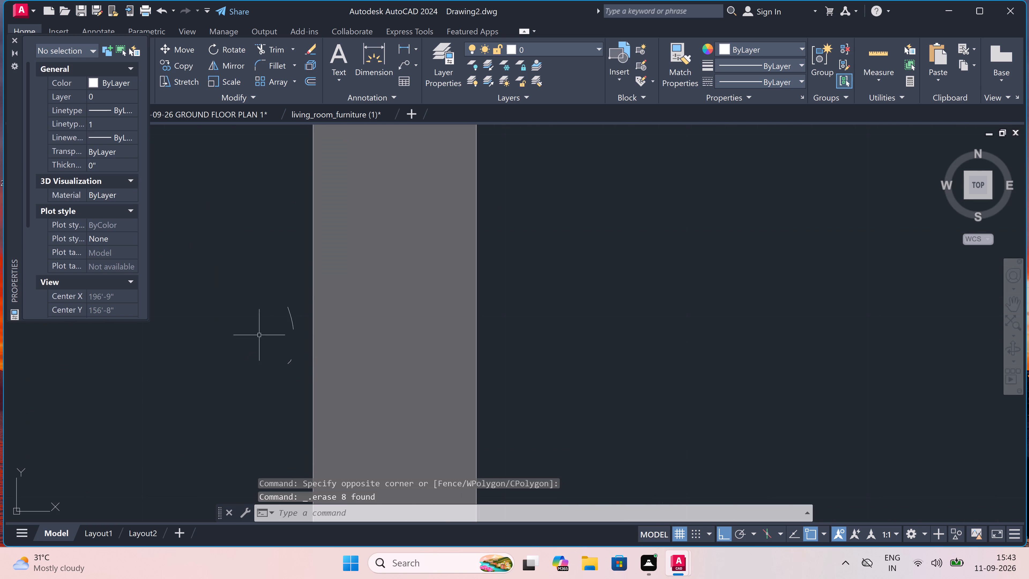
pyautogui.click(297, 281)
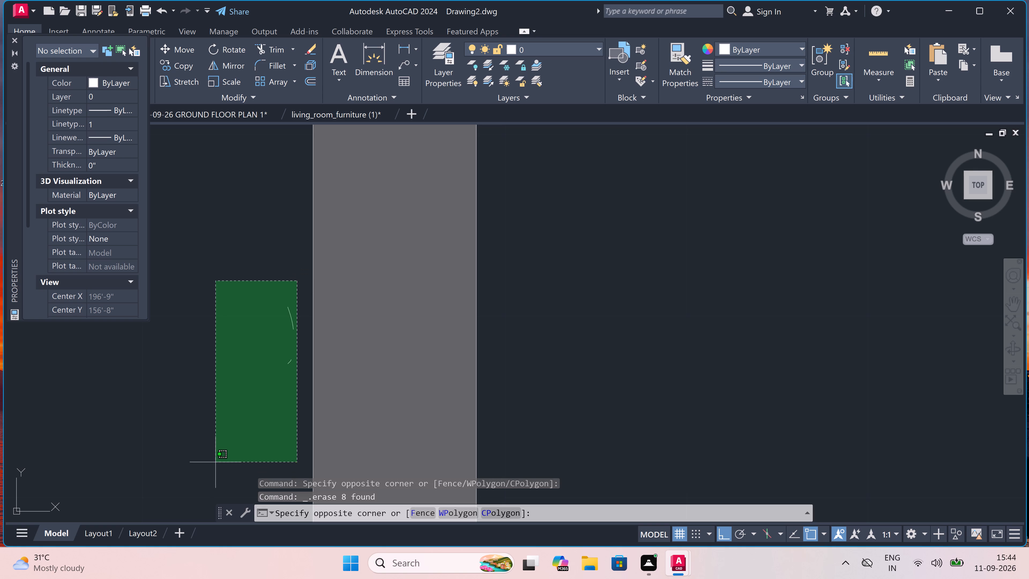
pyautogui.click(215, 437)
pyautogui.press('Delete')
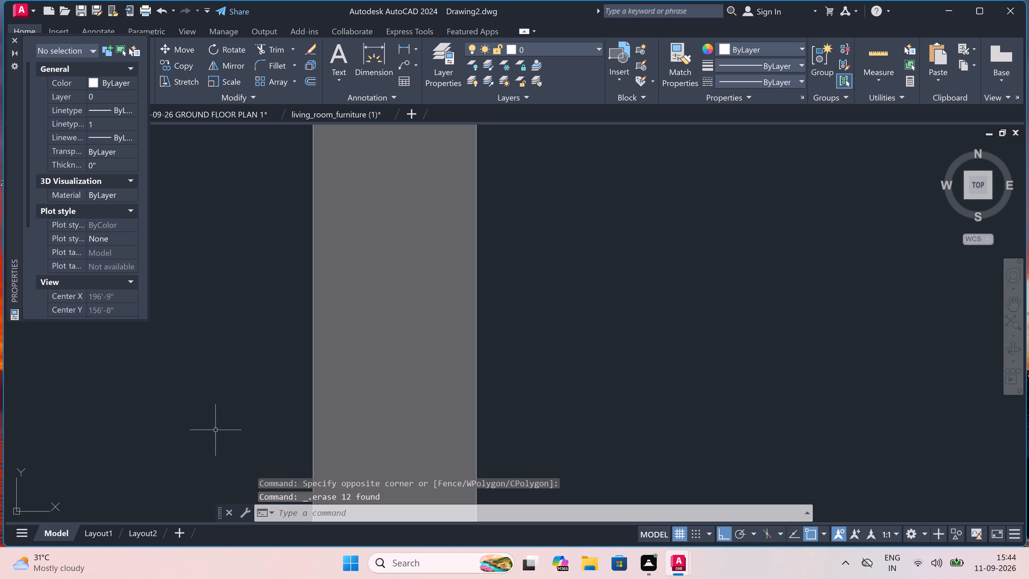
# Add the multiline text title GROUND FLOOR PLAN below the entrance steps of the furnished plan.
pyautogui.scroll(-16, 255, 377)
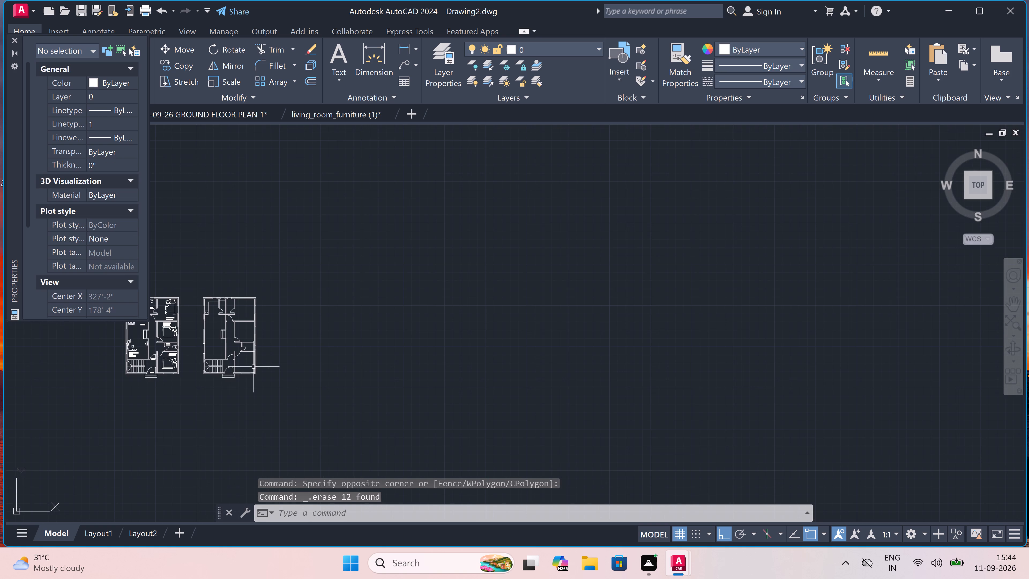
pyautogui.scroll(7, 122, 383)
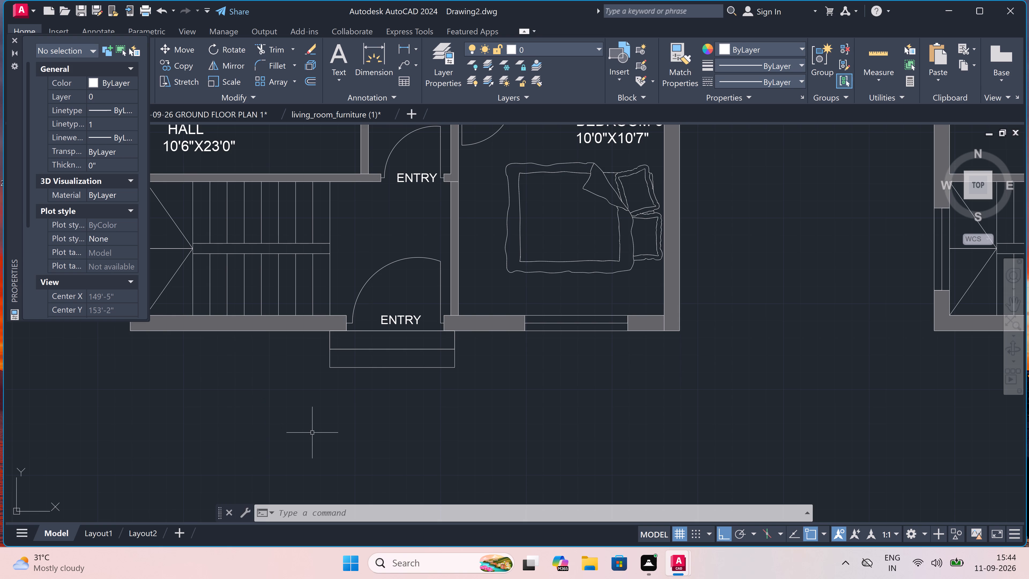
pyautogui.write('MT')
pyautogui.press('space')
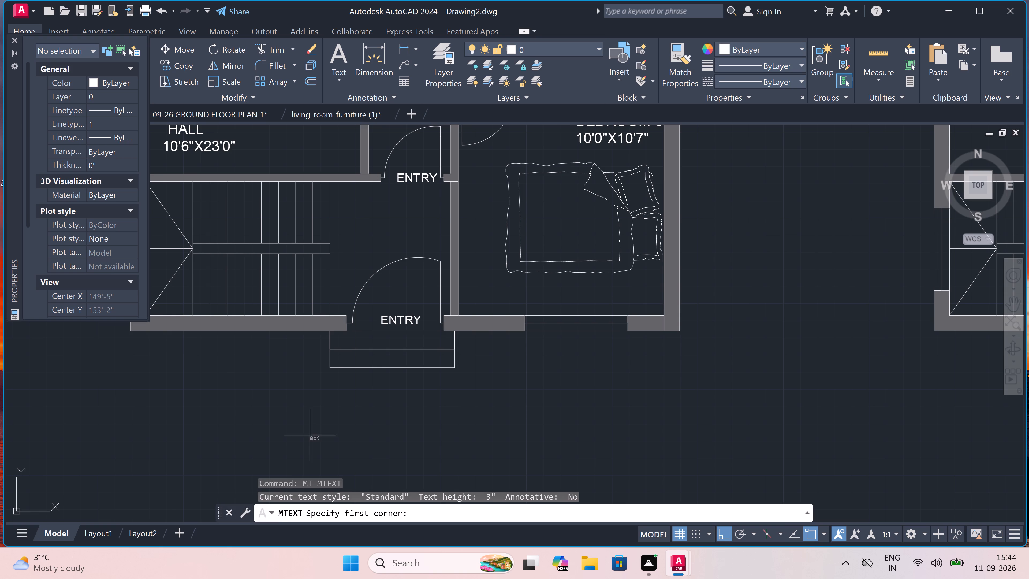
pyautogui.moveTo(233, 416); pyautogui.dragTo(240, 425)
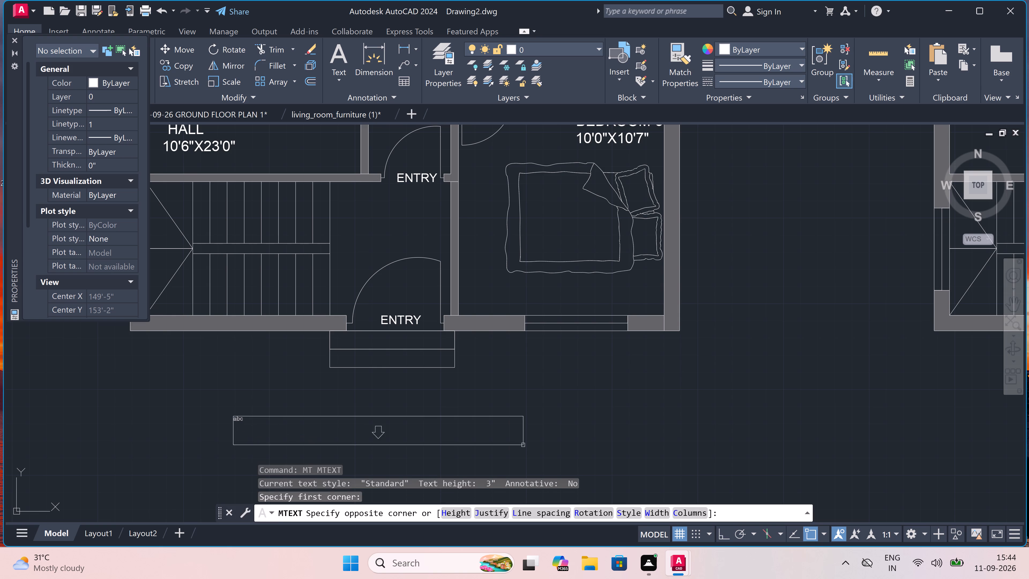
pyautogui.click(653, 447)
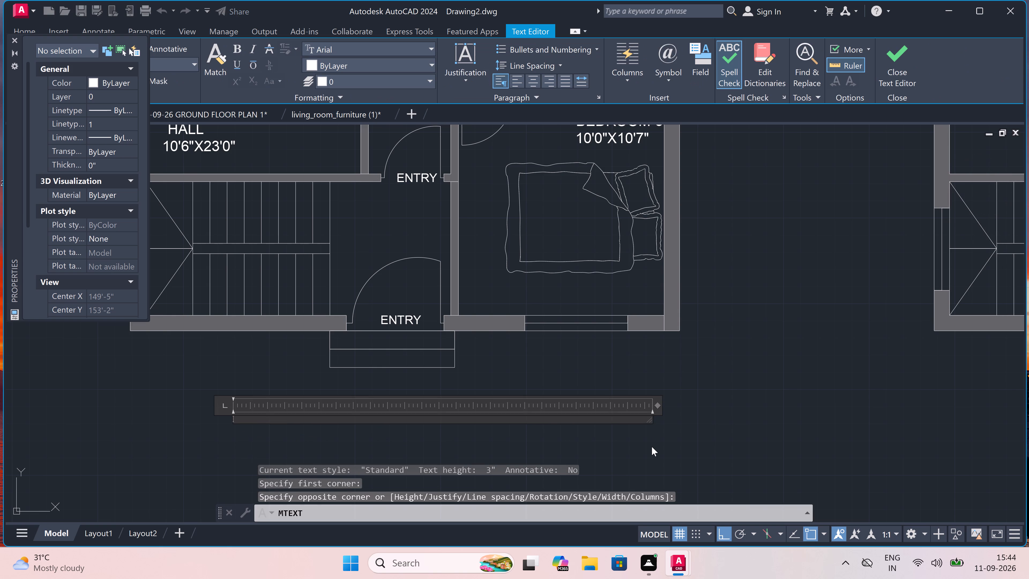
pyautogui.write('GR')
pyautogui.press('BackSpace')
pyautogui.press('r')
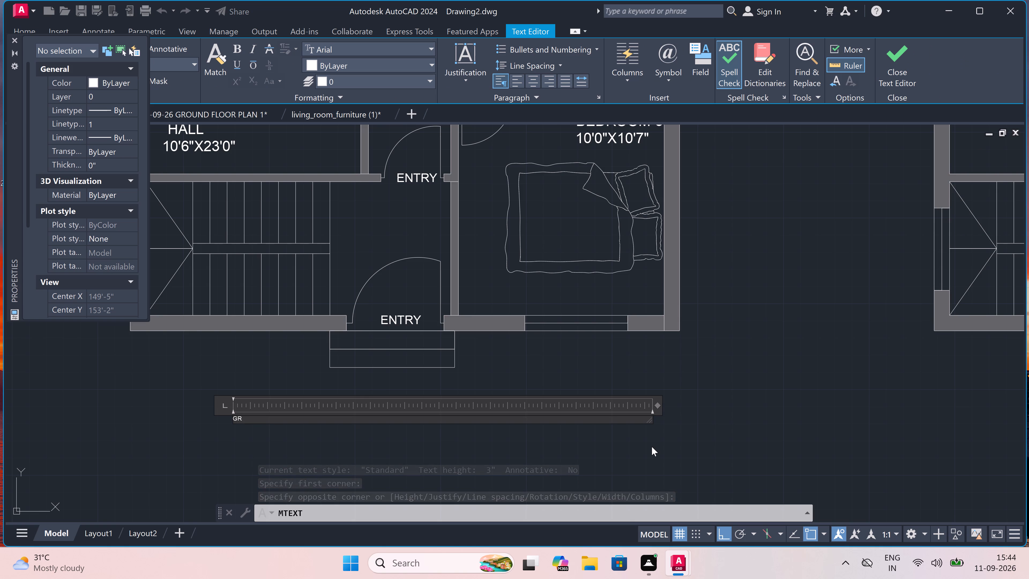
pyautogui.press('o')
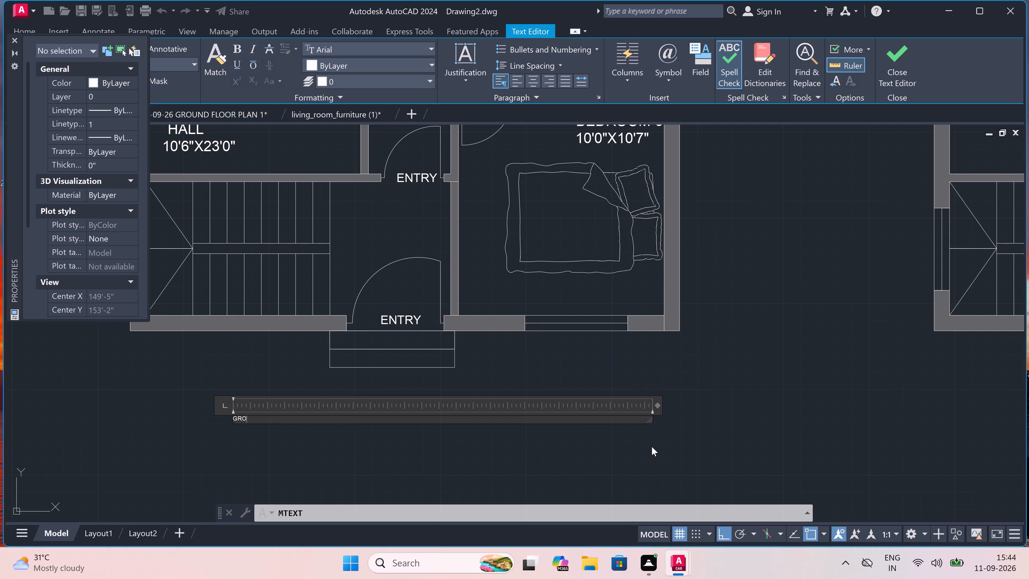
pyautogui.write('UND')
pyautogui.press('space')
pyautogui.write('FLOOR')
pyautogui.press('space')
pyautogui.scroll(3, 226, 439)
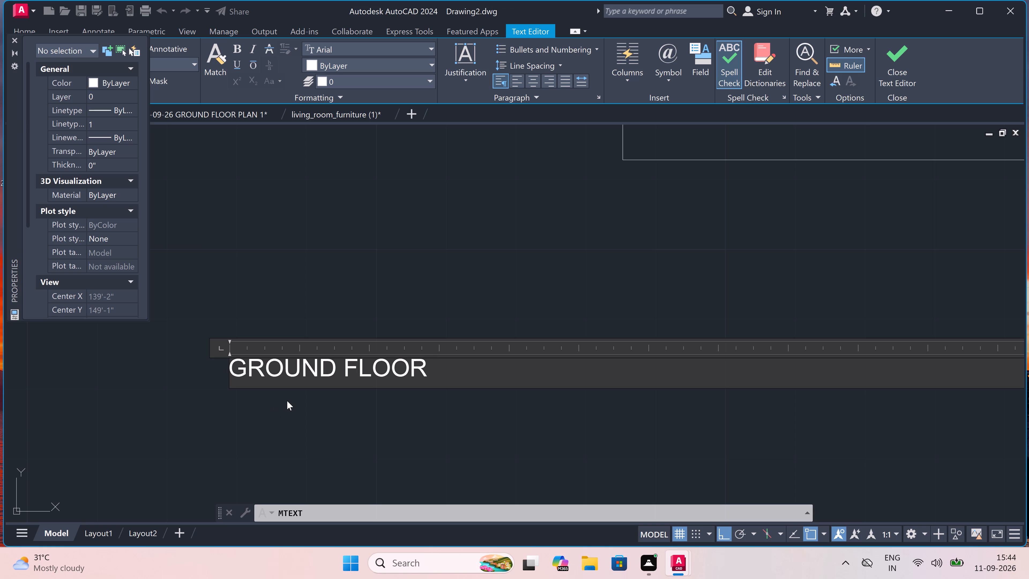
pyautogui.write('PLAN')
pyautogui.click(284, 403)
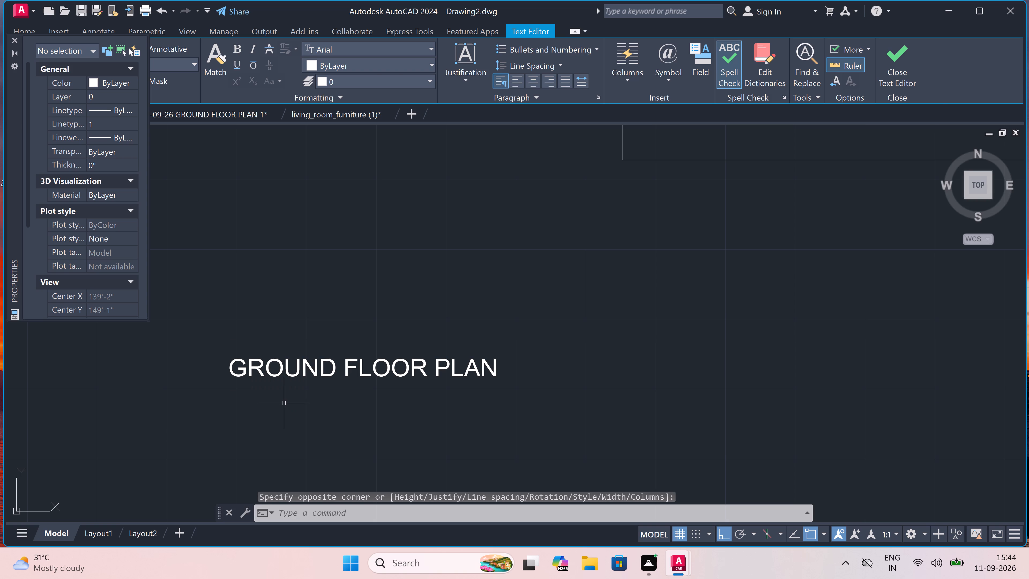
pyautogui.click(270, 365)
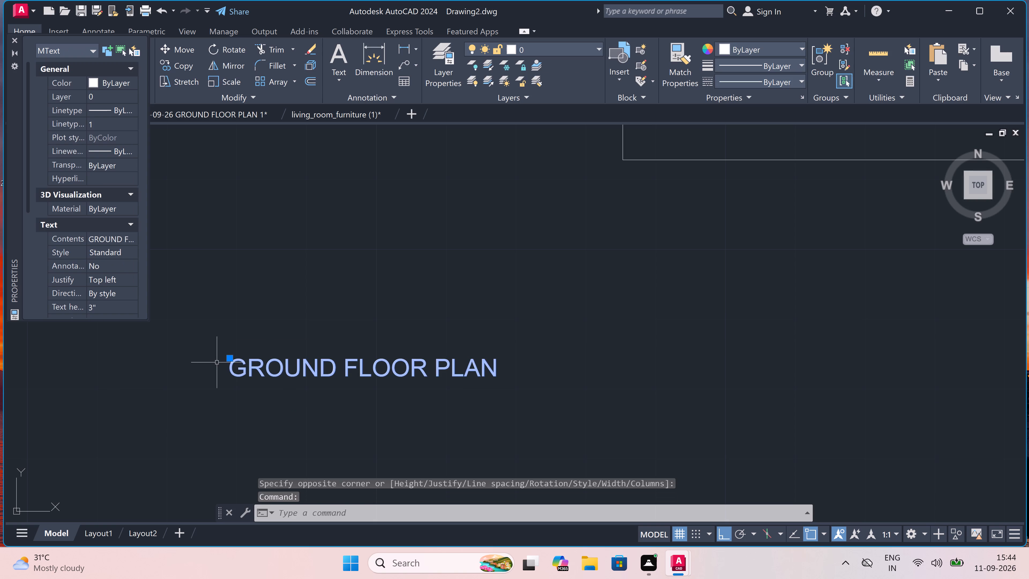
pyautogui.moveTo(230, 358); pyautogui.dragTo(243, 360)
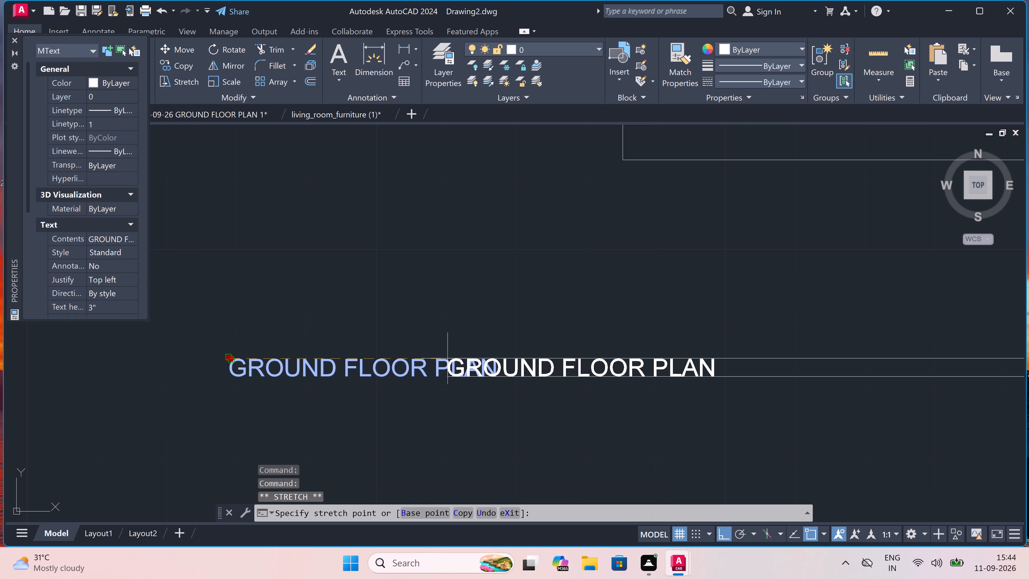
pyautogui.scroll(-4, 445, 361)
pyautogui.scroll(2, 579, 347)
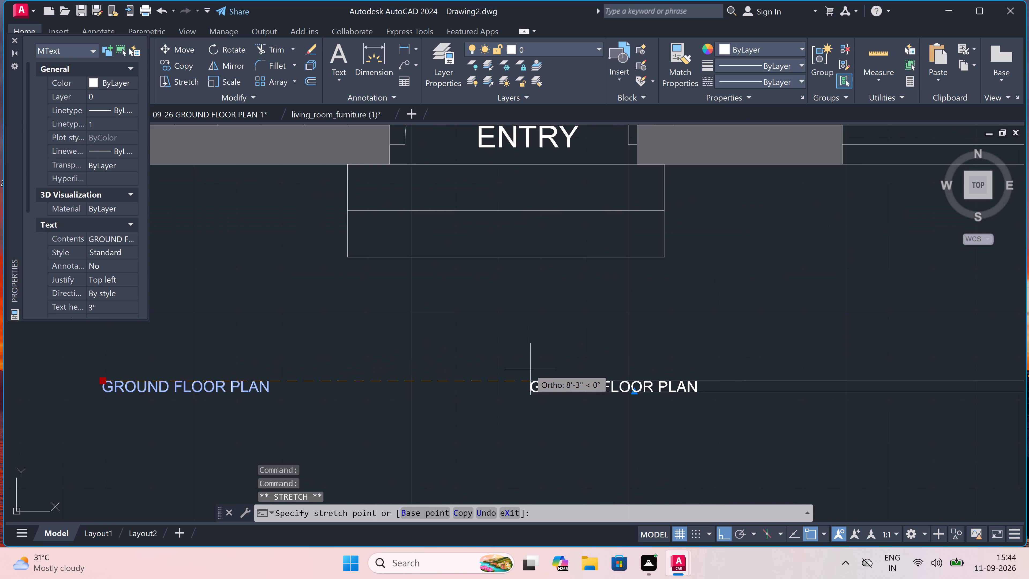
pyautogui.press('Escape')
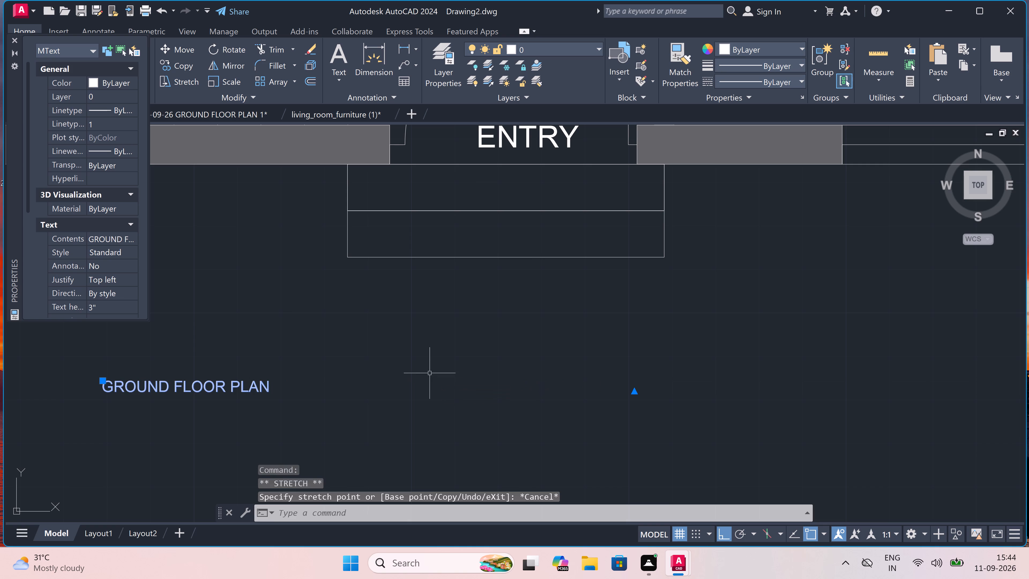
# Set the text height of the GROUND FLOOR PLAN title to 11".
pyautogui.click(105, 308)
pyautogui.press('BackSpace')
pyautogui.press('BackSpace')
pyautogui.press('BackSpace')
pyautogui.press('BackSpace')
pyautogui.write('11"')
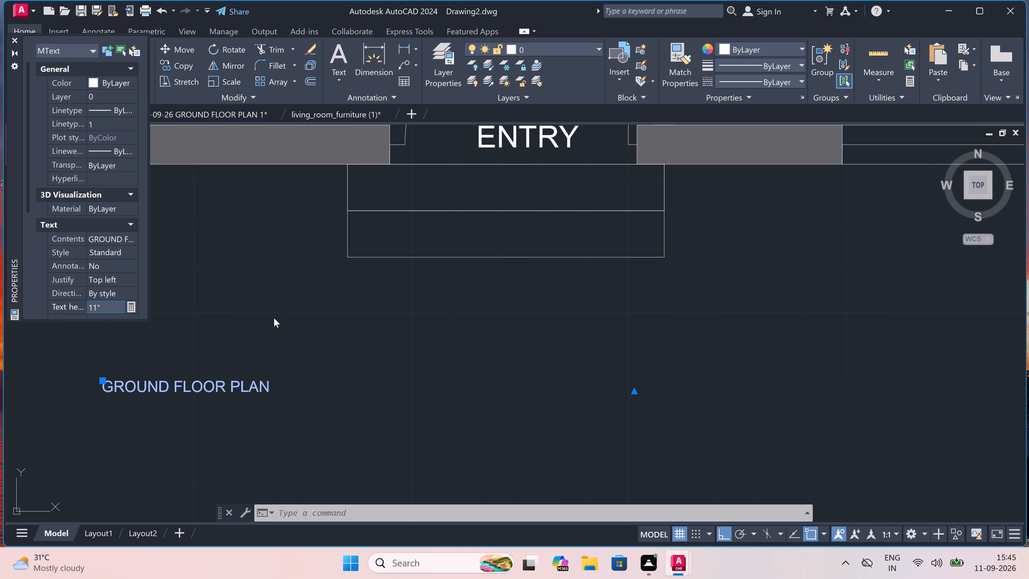
pyautogui.click(272, 318)
pyautogui.press('Escape')
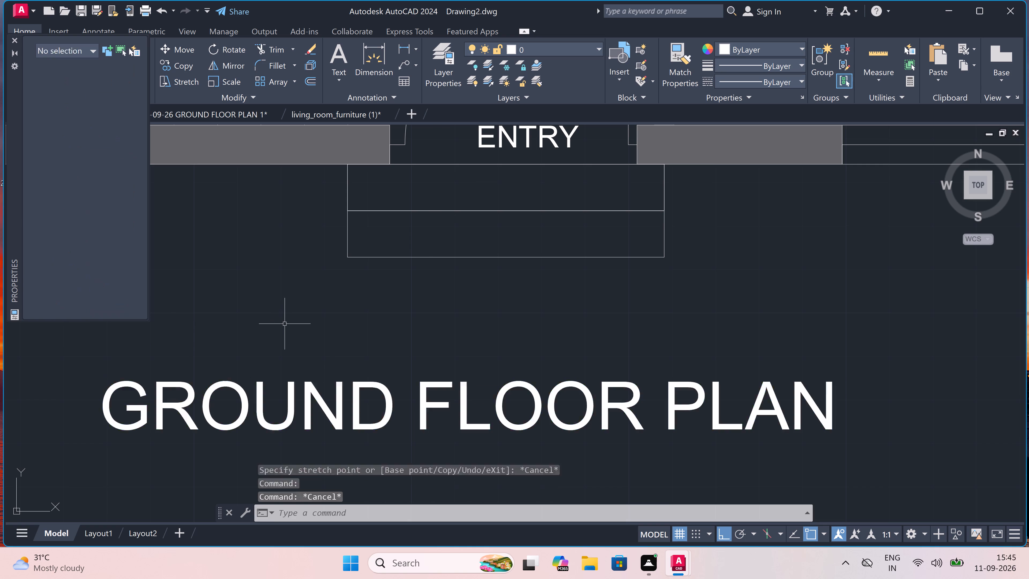
# Compare the furnished ground floor plan and its stripped copy, checking the entrance, staircase and lower wall areas.
pyautogui.scroll(-6, 287, 328)
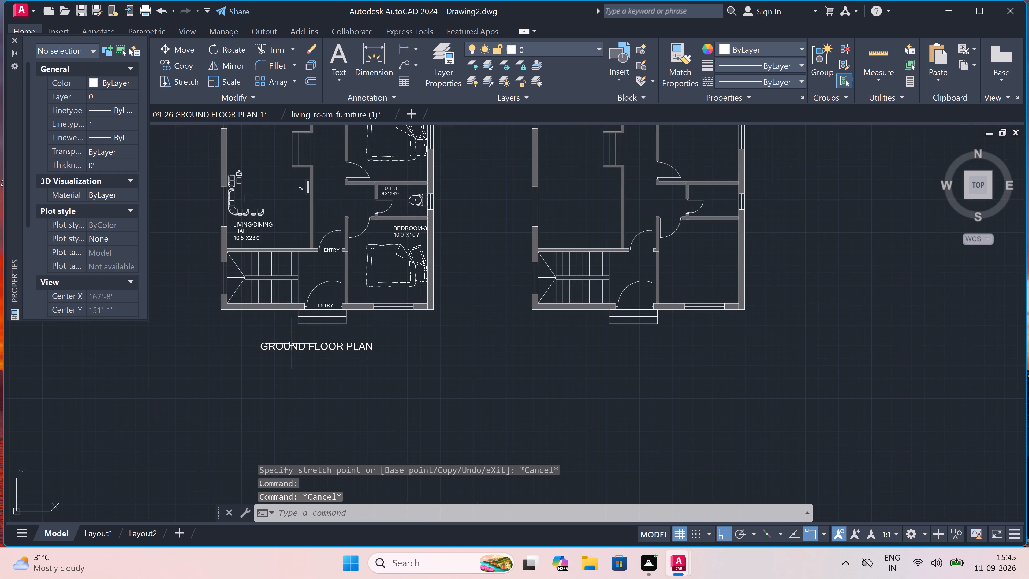
pyautogui.scroll(-2, 291, 344)
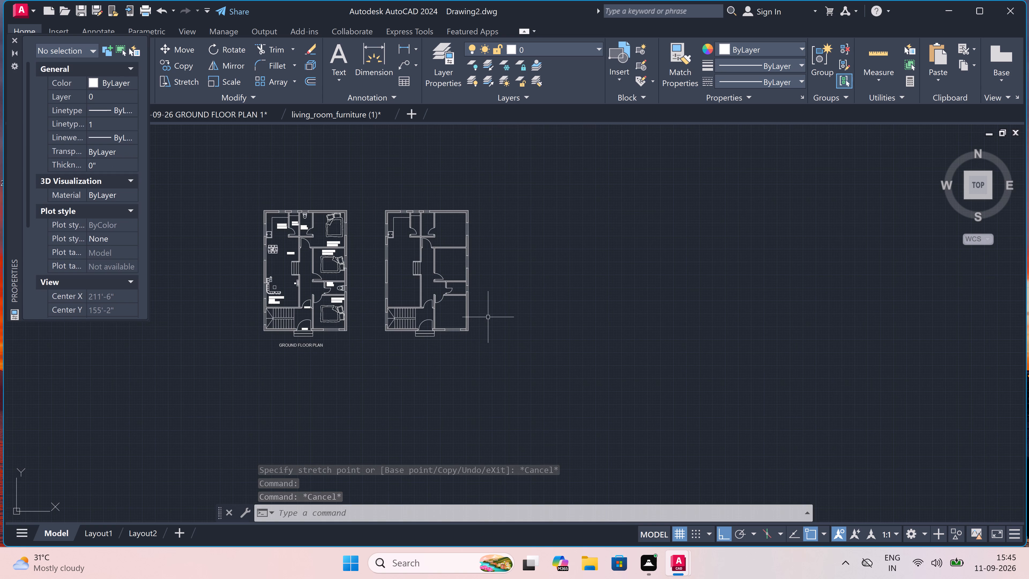
pyautogui.scroll(3, 440, 324)
pyautogui.scroll(-1, 441, 324)
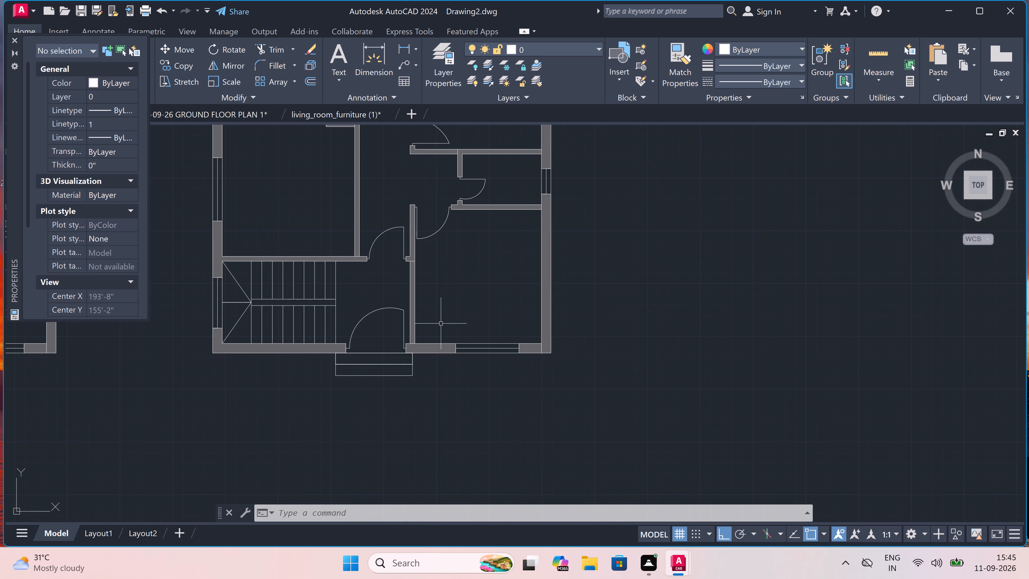
pyautogui.scroll(-2, 441, 324)
pyautogui.scroll(2, 491, 326)
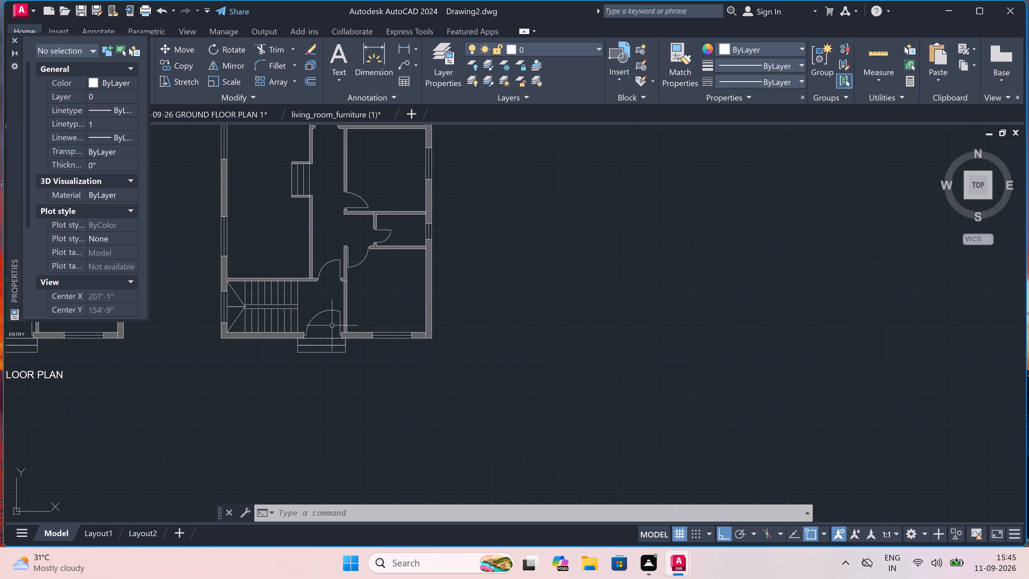
pyautogui.scroll(1, 316, 329)
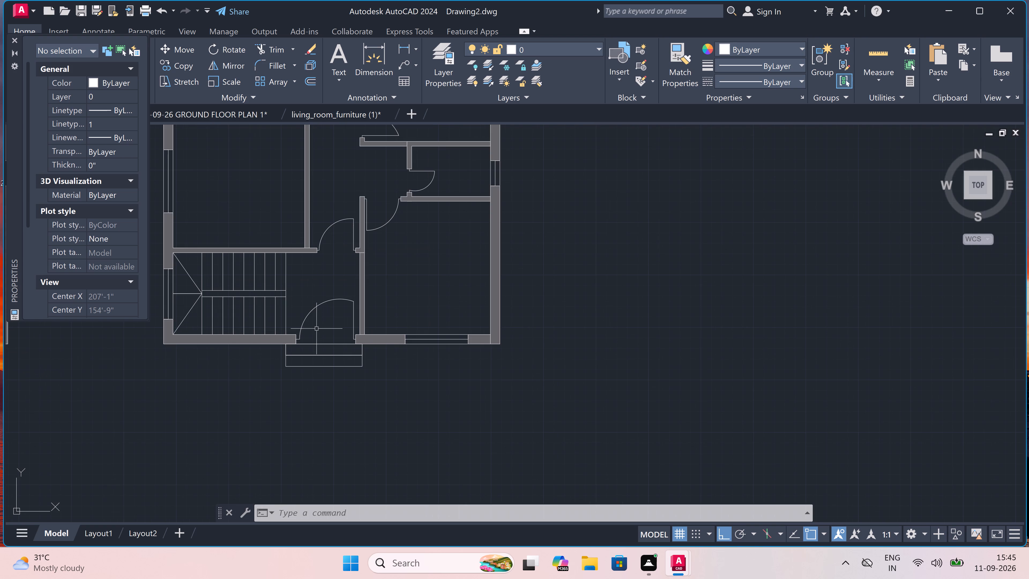
pyautogui.scroll(-5, 316, 329)
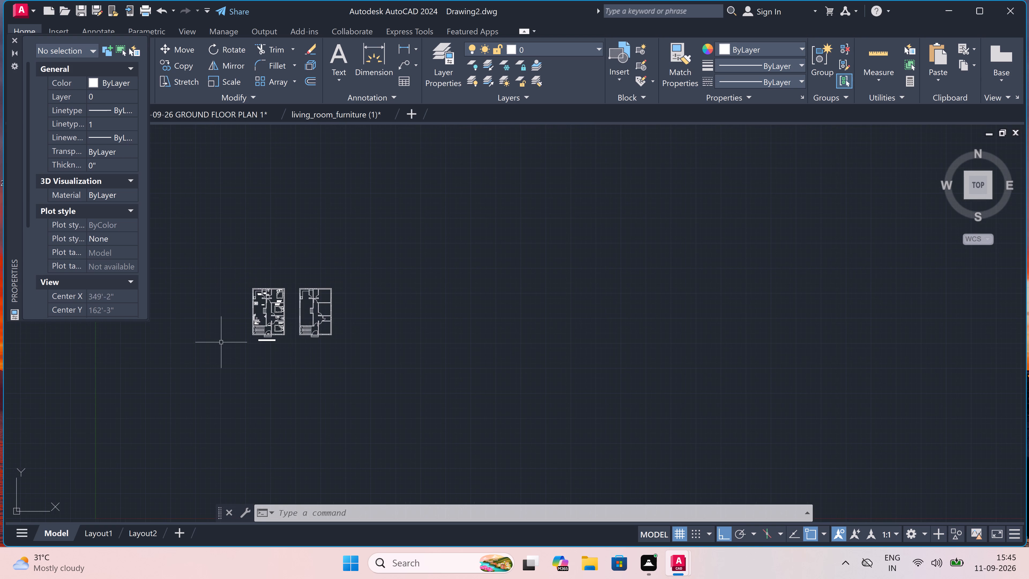
pyautogui.scroll(2, 259, 332)
pyautogui.scroll(2, 280, 325)
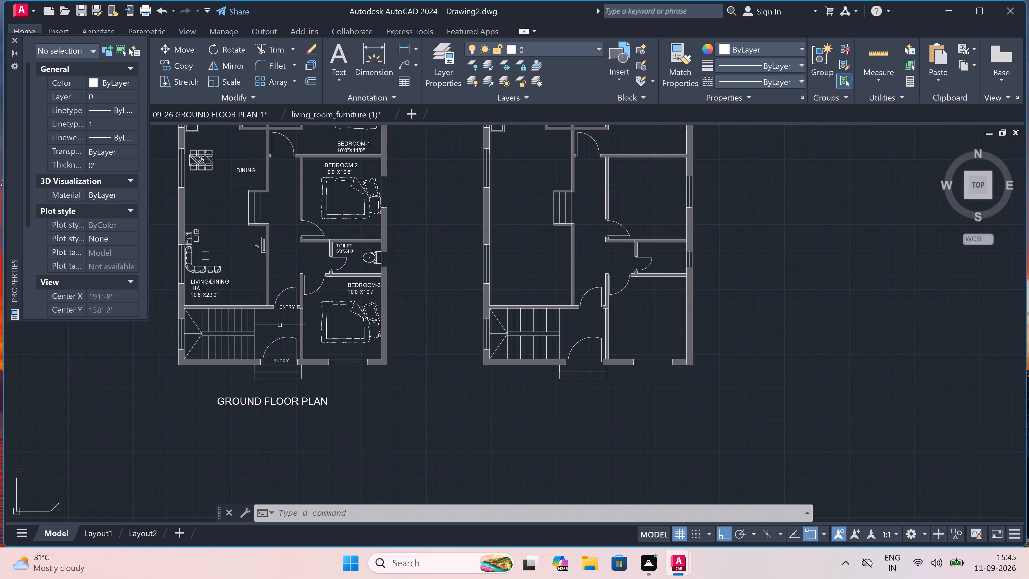
pyautogui.scroll(2, 280, 325)
pyautogui.scroll(-1, 280, 325)
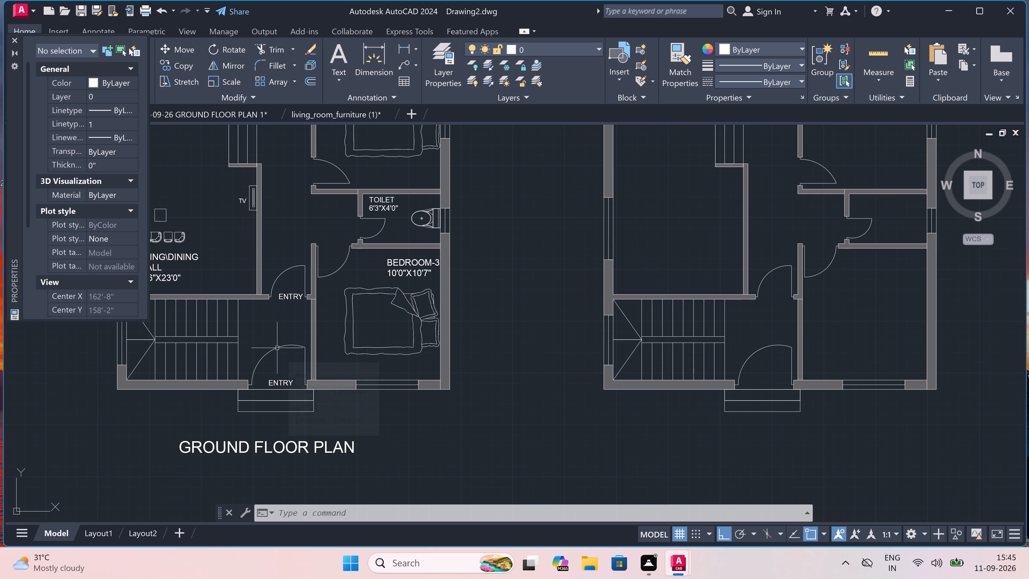
pyautogui.scroll(-1, 277, 349)
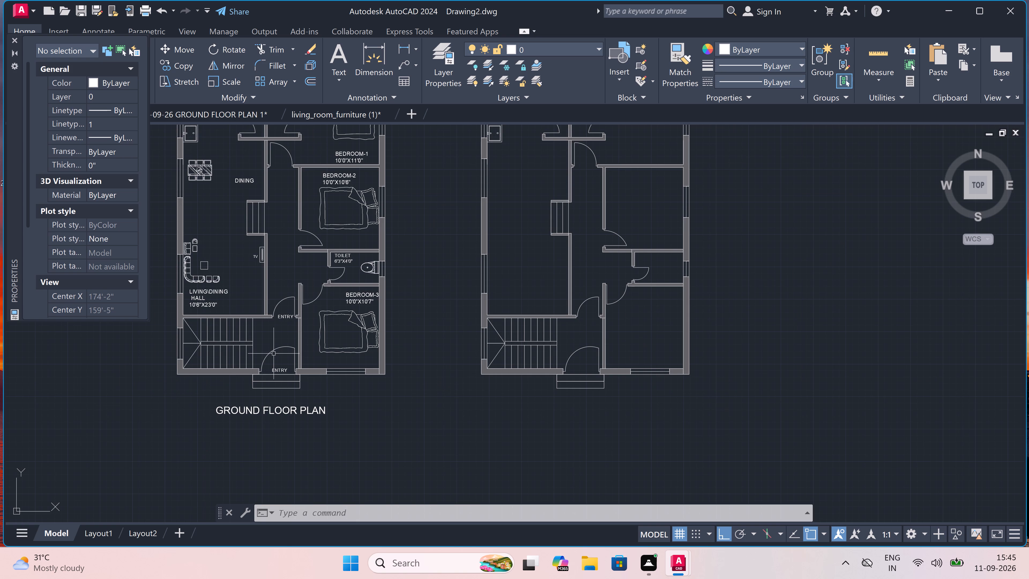
pyautogui.scroll(-4, 274, 354)
pyautogui.scroll(3, 311, 351)
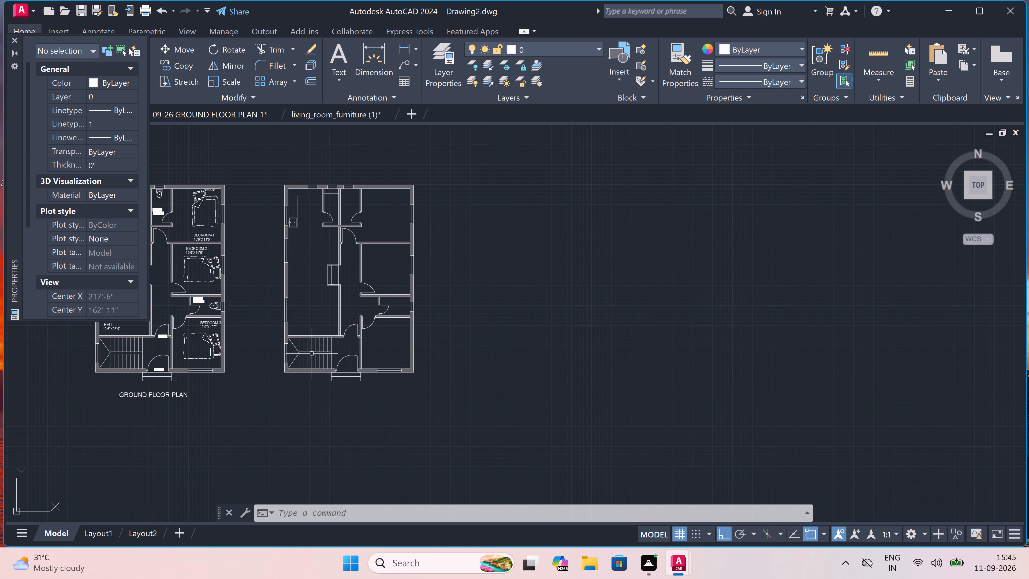
pyautogui.scroll(-2, 312, 354)
pyautogui.scroll(1, 313, 368)
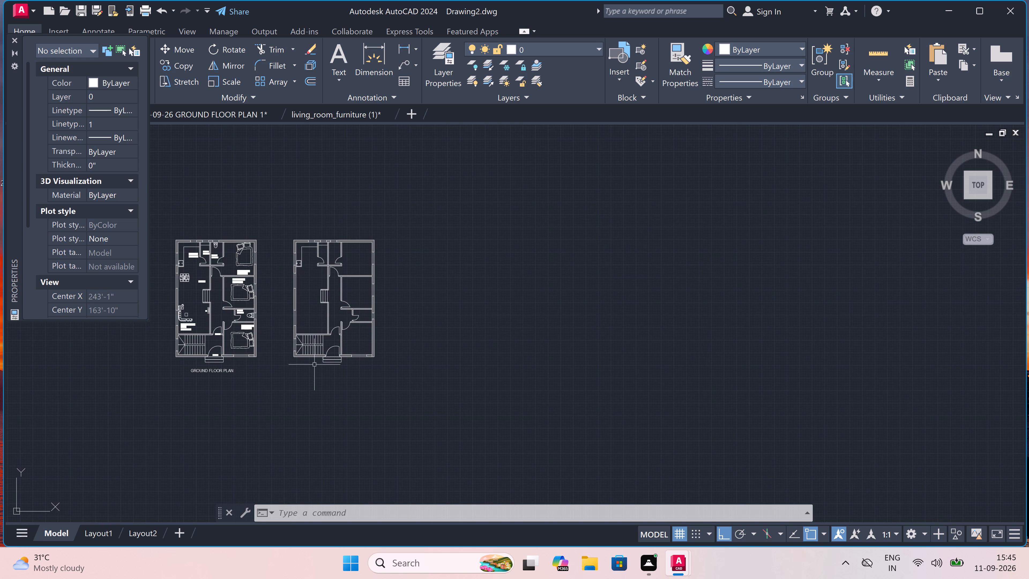
pyautogui.scroll(4, 316, 363)
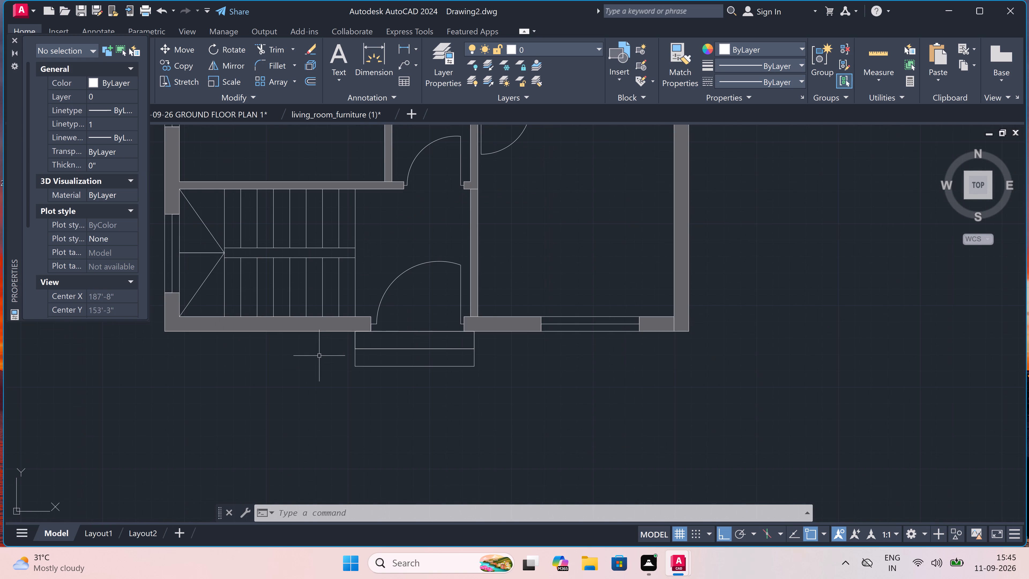
# Draw a vertical construction line through the outer bottom corner of the furnished plan's staircase wall.
pyautogui.press('z')
pyautogui.press('Escape')
pyautogui.write('XL')
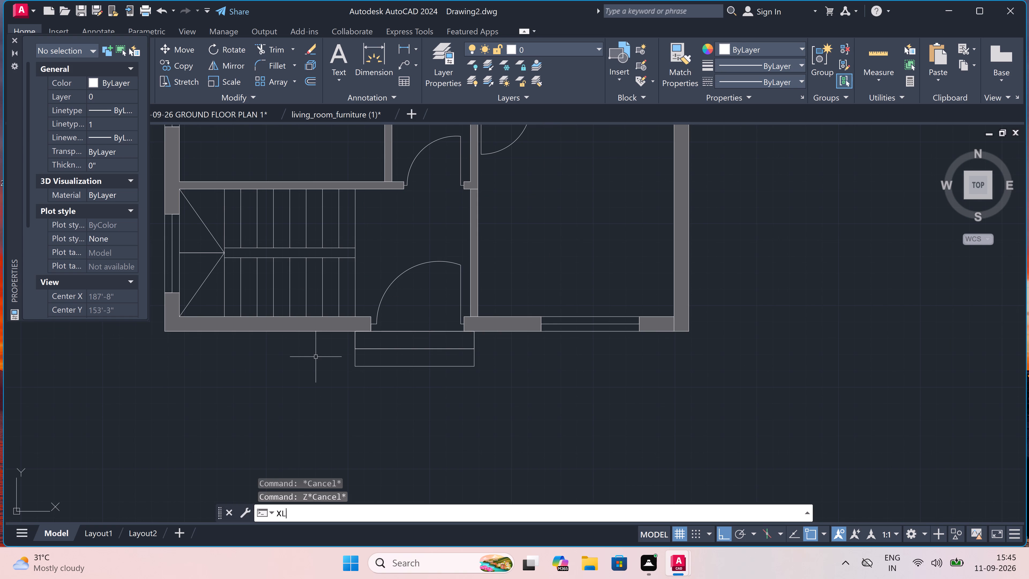
pyautogui.press('space')
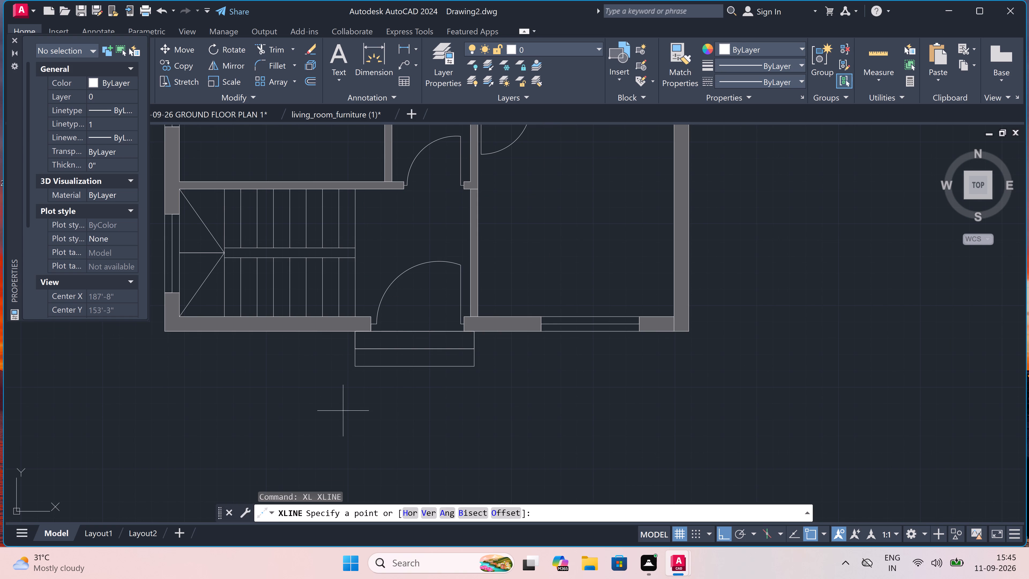
pyautogui.click(426, 515)
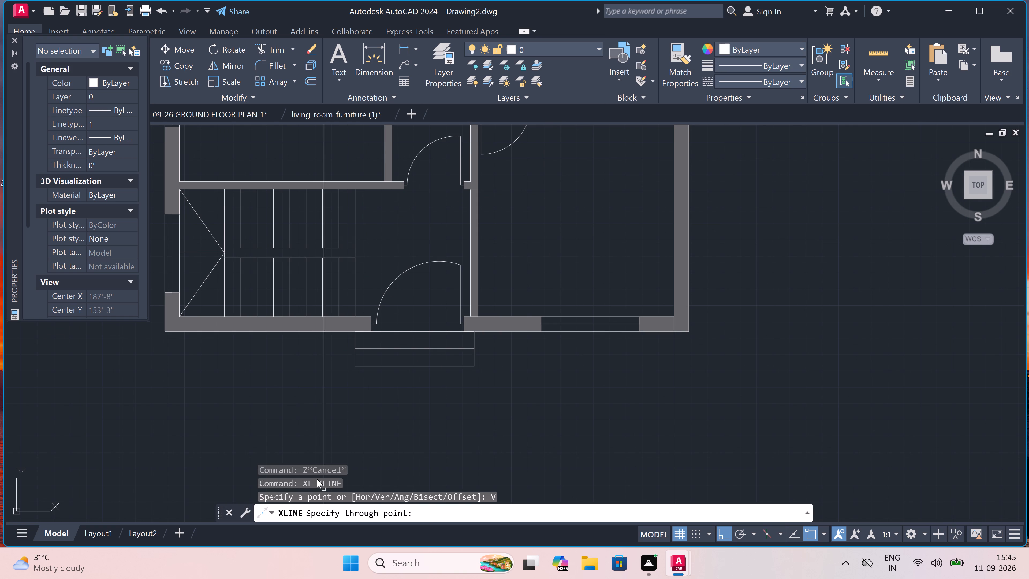
pyautogui.scroll(-3, 317, 479)
pyautogui.scroll(2, 121, 333)
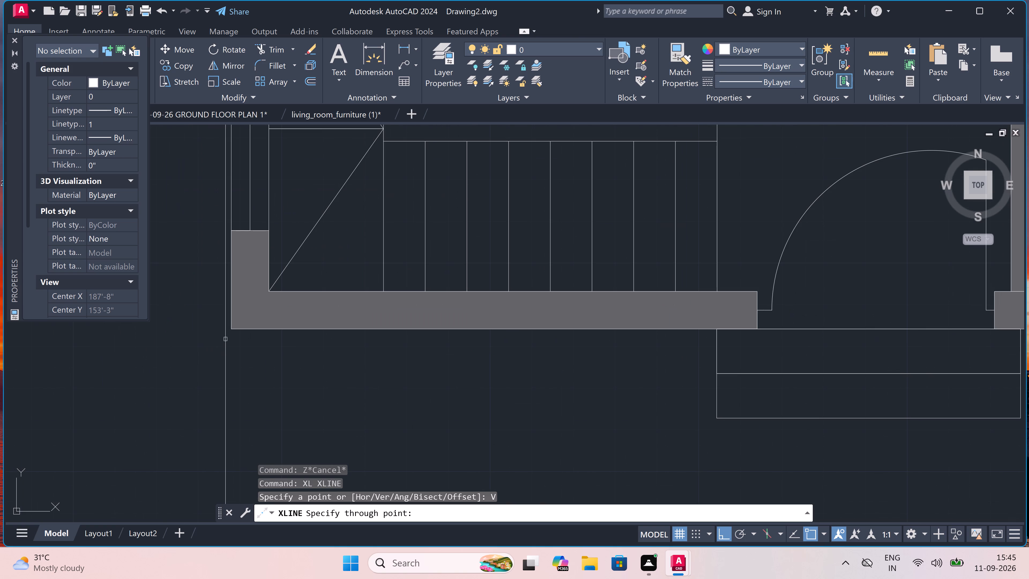
pyautogui.scroll(-9, 353, 338)
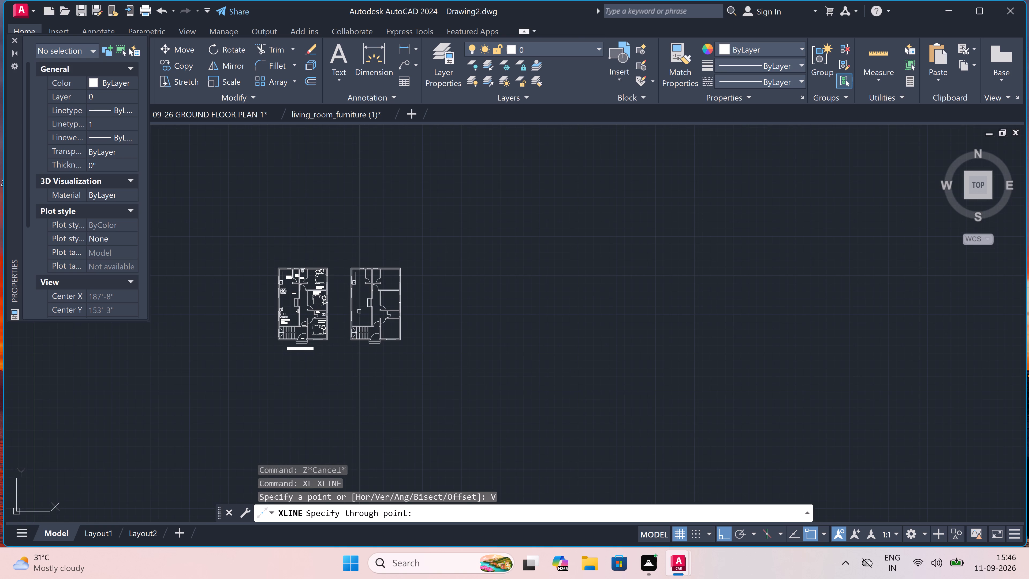
pyautogui.scroll(4, 374, 264)
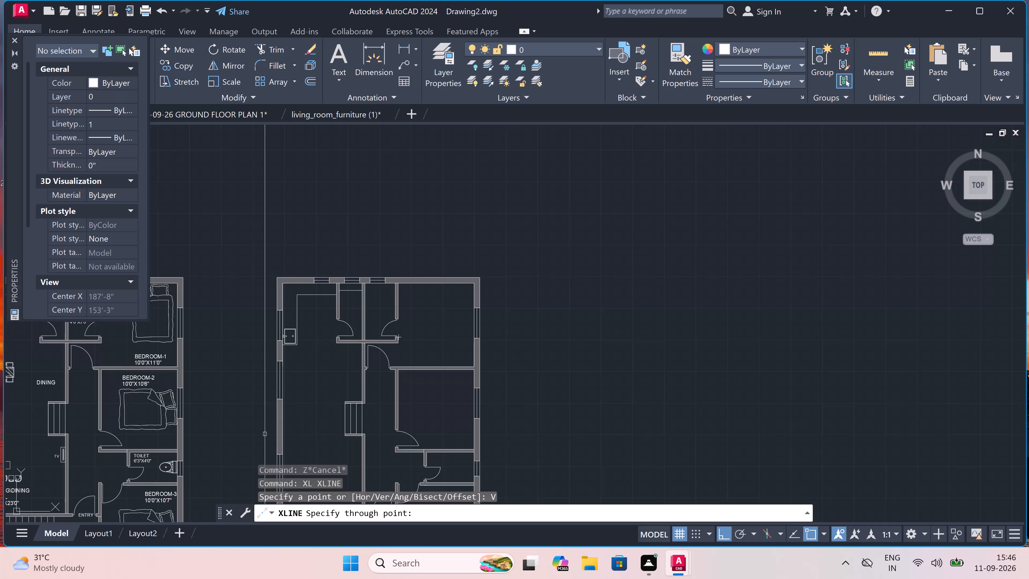
pyautogui.scroll(-6, 291, 414)
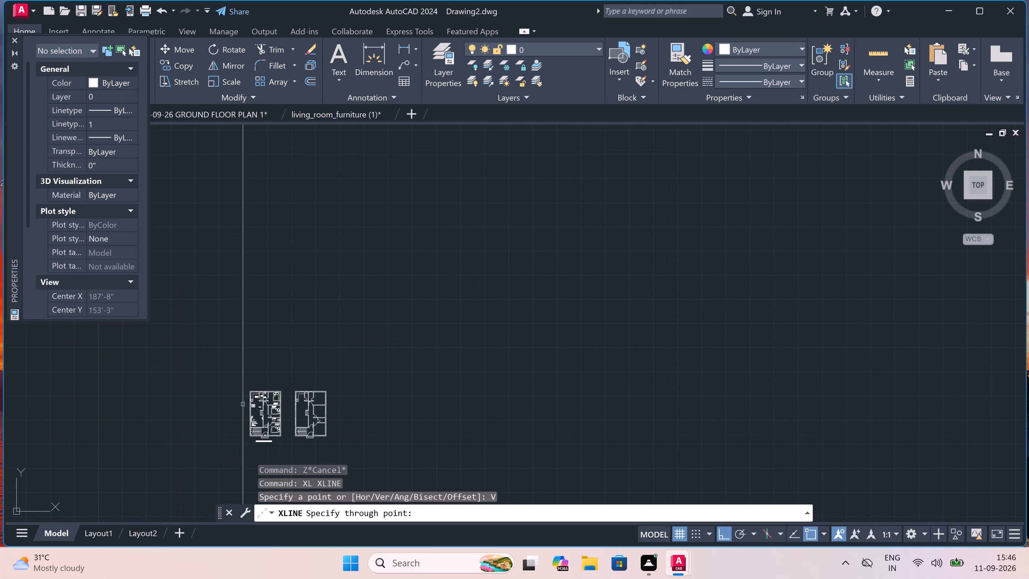
pyautogui.scroll(4, 240, 433)
pyautogui.scroll(3, 328, 455)
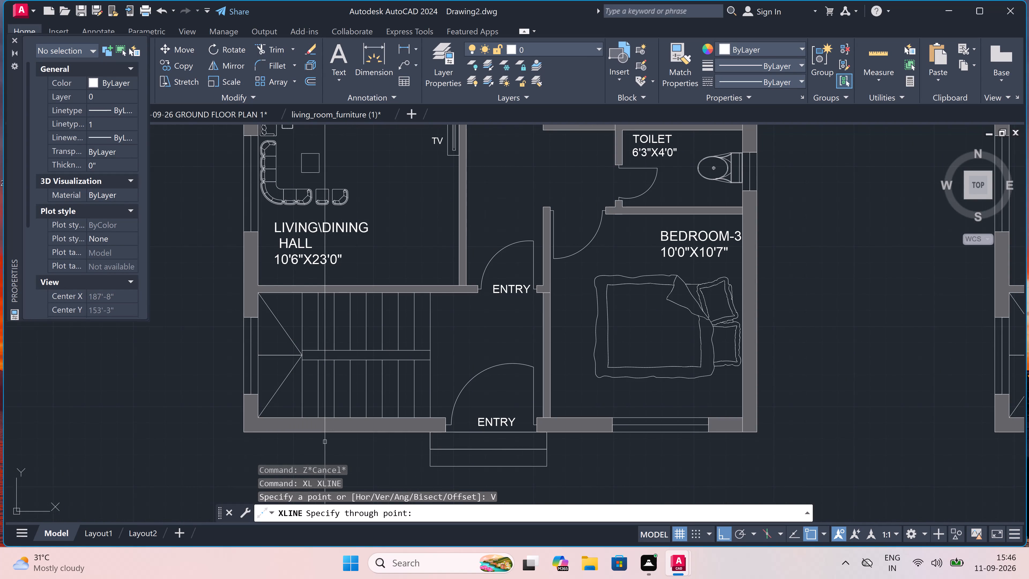
pyautogui.scroll(3, 240, 422)
pyautogui.scroll(-1, 255, 472)
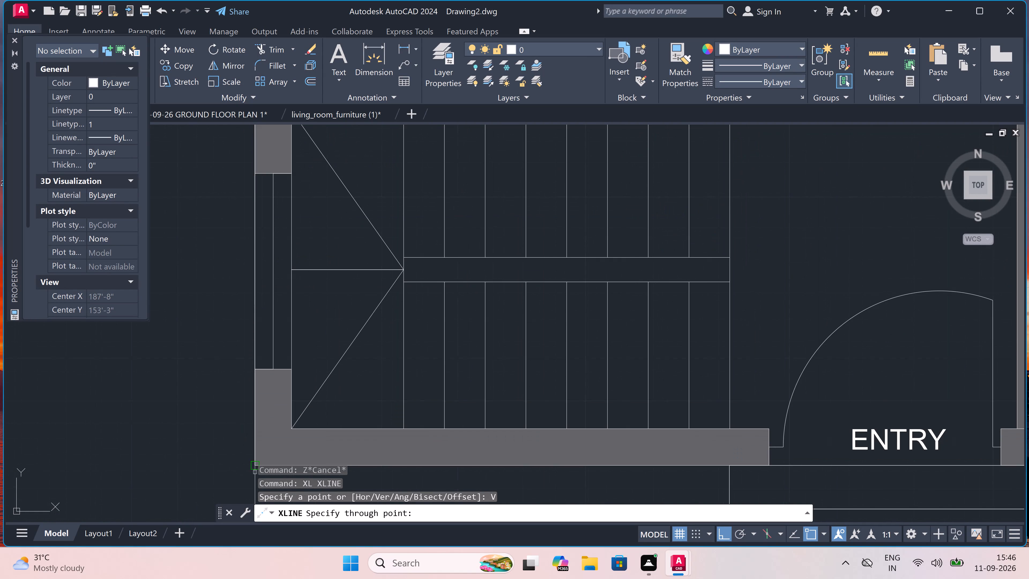
pyautogui.click(255, 469)
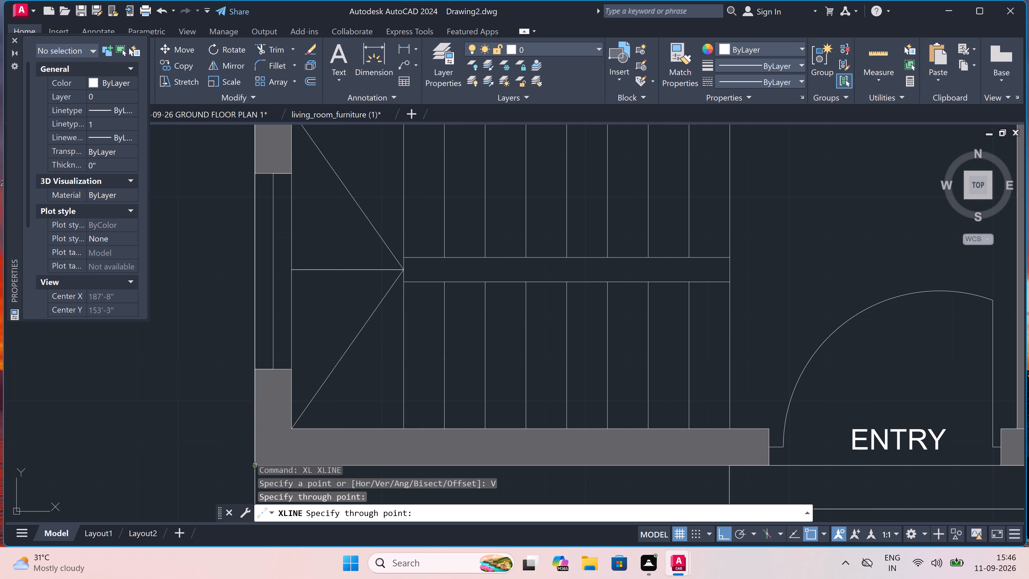
# Add vertical construction lines through both wall edges of the furnished plan's main entry door opening.
pyautogui.scroll(-3, 236, 459)
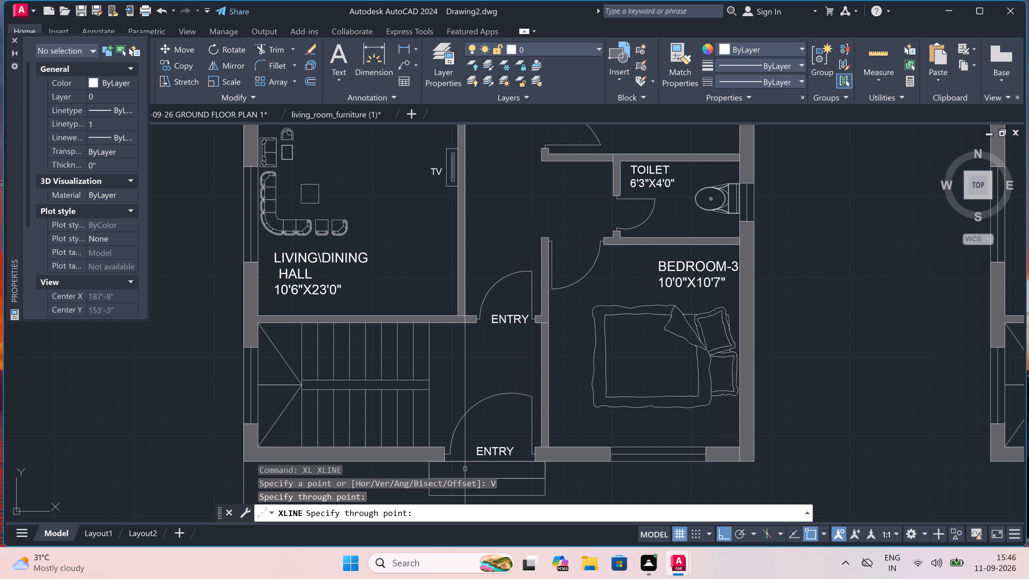
pyautogui.scroll(2, 447, 459)
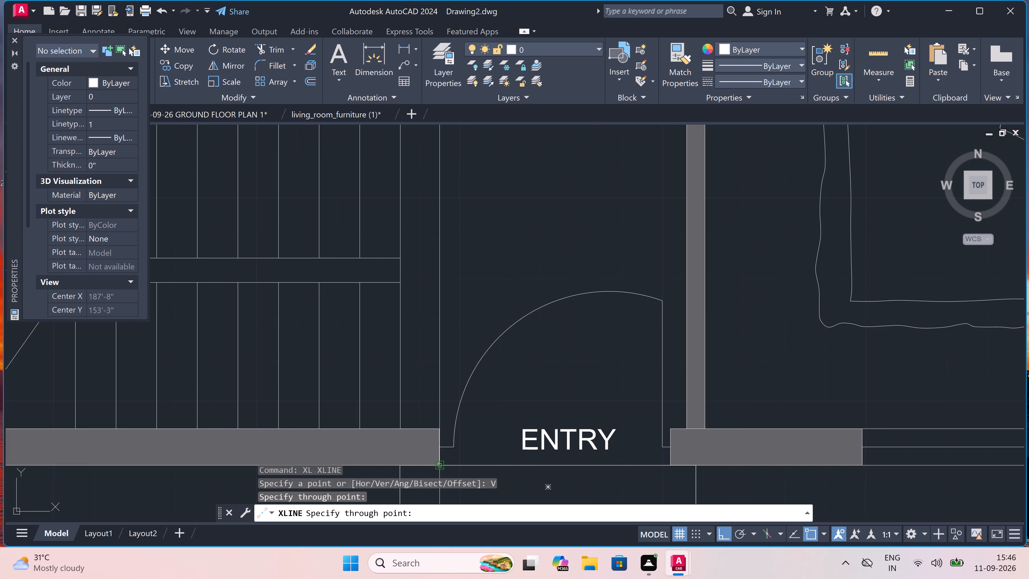
pyautogui.click(437, 467)
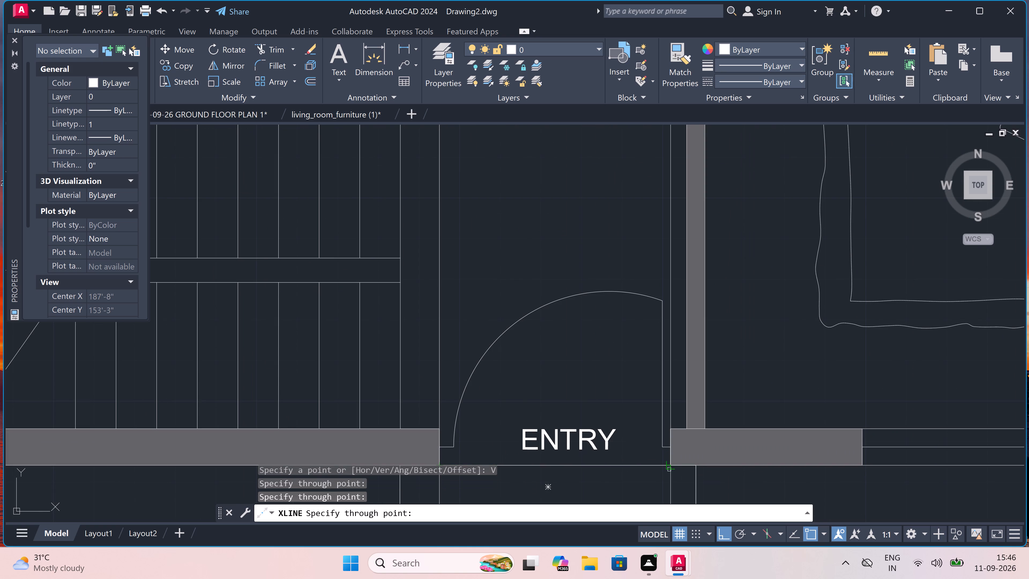
pyautogui.click(669, 469)
# Add vertical construction lines through both ends of the BEDROOM-3 window in the furnished plan's front wall.
pyautogui.scroll(-4, 557, 435)
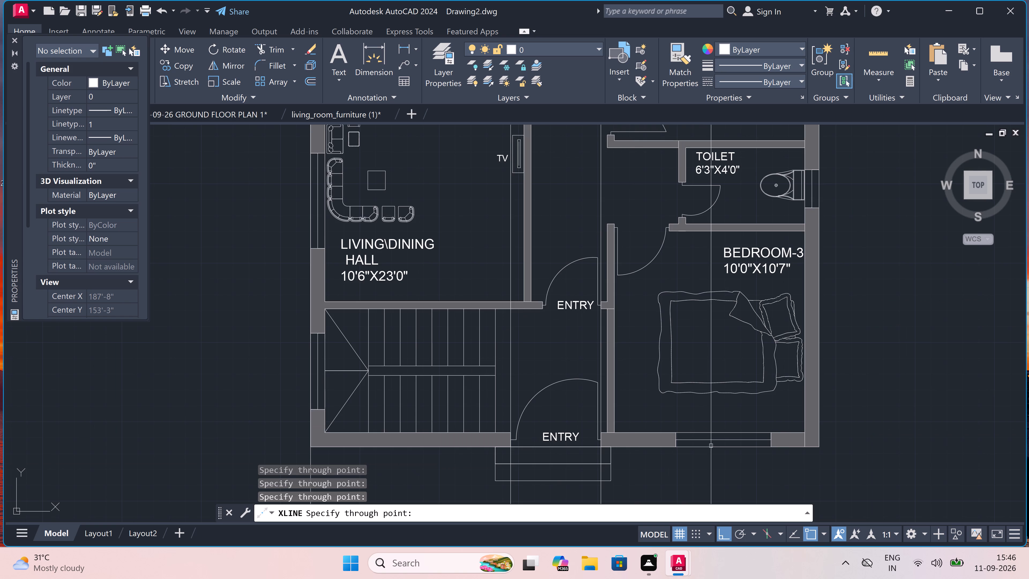
pyautogui.scroll(2, 728, 451)
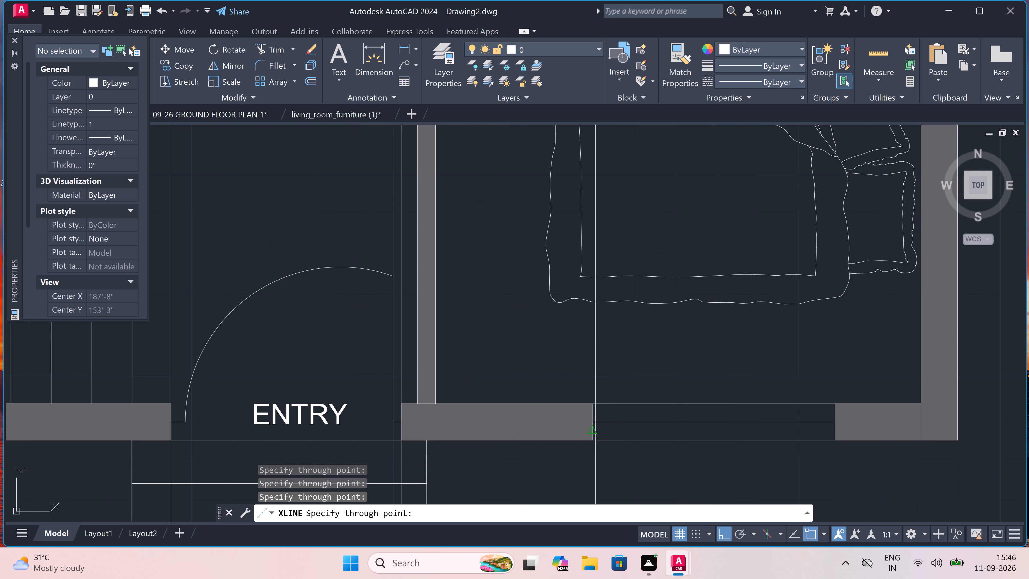
pyautogui.click(593, 440)
pyautogui.scroll(-2, 460, 440)
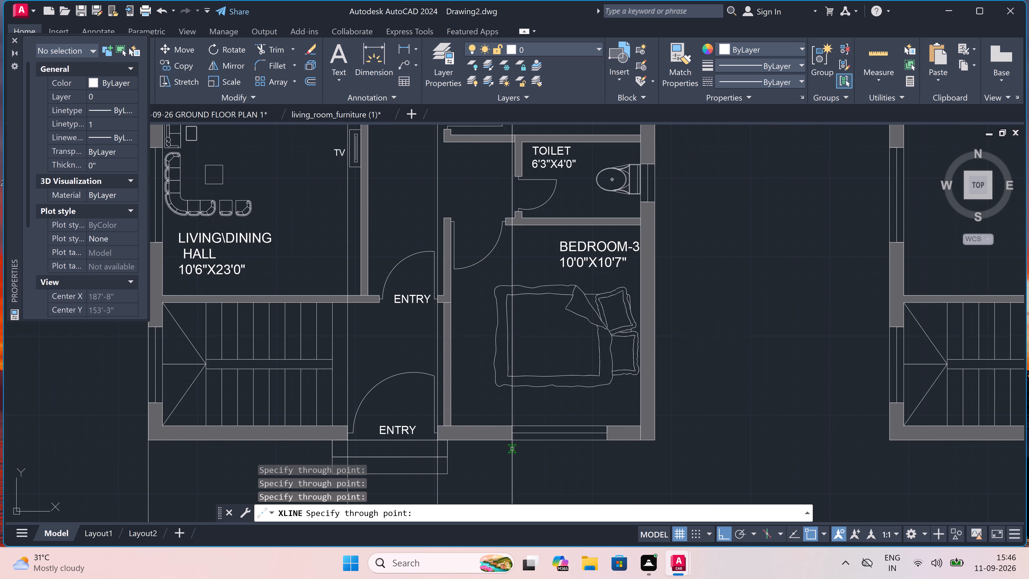
pyautogui.scroll(4, 619, 464)
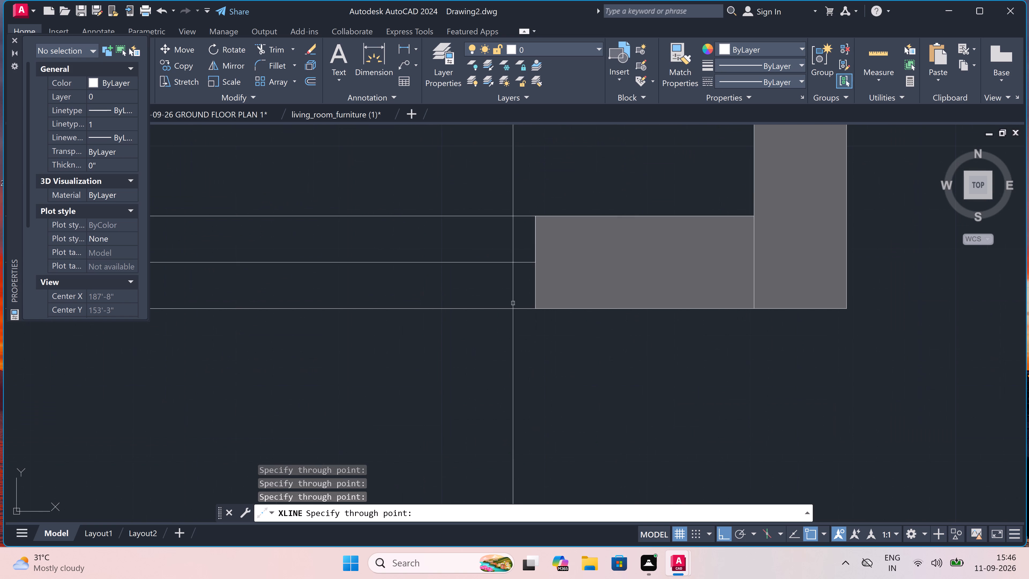
pyautogui.moveTo(534, 310); pyautogui.dragTo(531, 313)
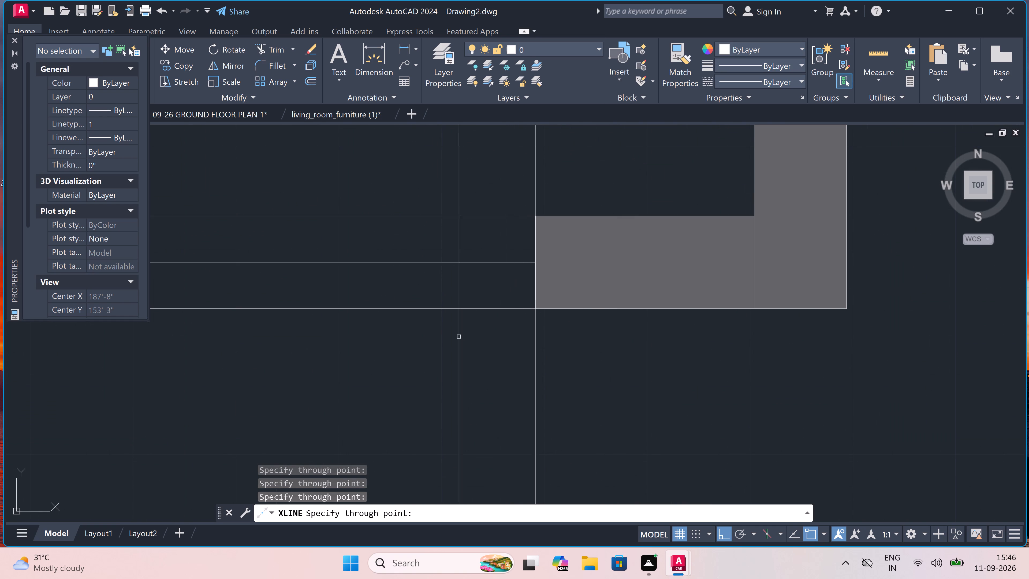
# Add a final vertical construction line through the outer bottom corner of the furnished plan beside BEDROOM-3.
pyautogui.scroll(-5, 409, 344)
pyautogui.scroll(3, 499, 353)
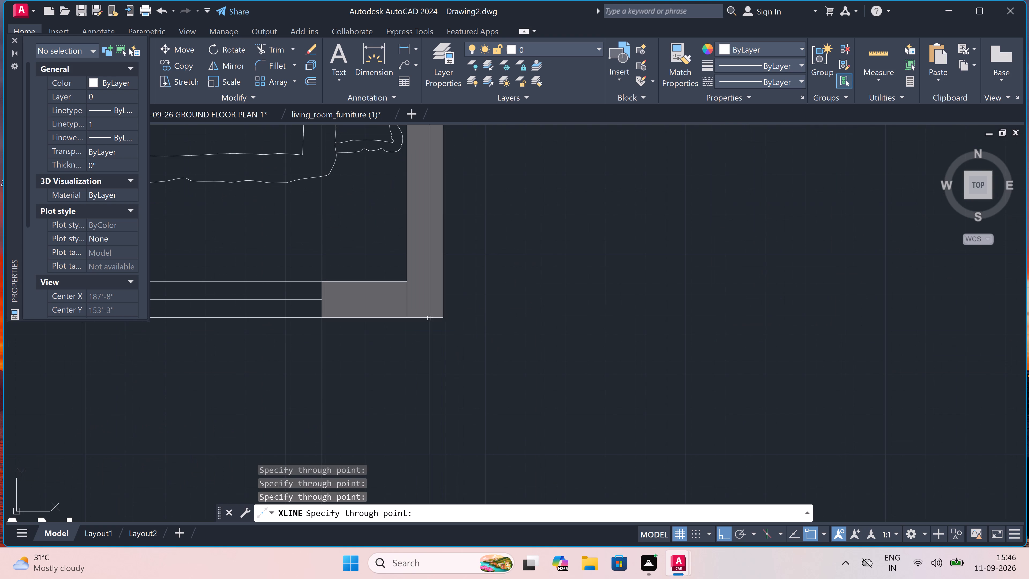
pyautogui.click(443, 319)
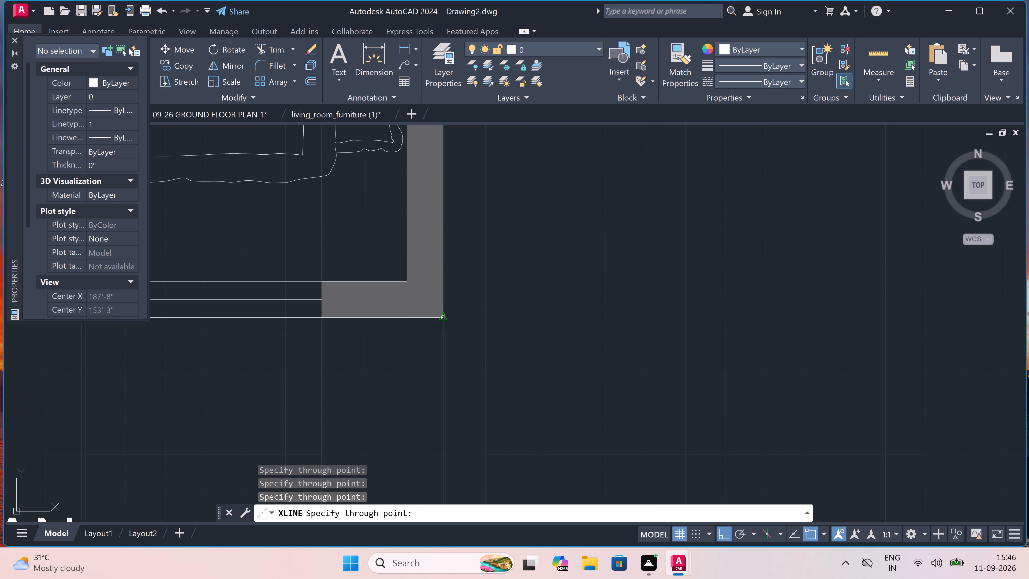
pyautogui.press('Escape')
pyautogui.scroll(-9, 441, 348)
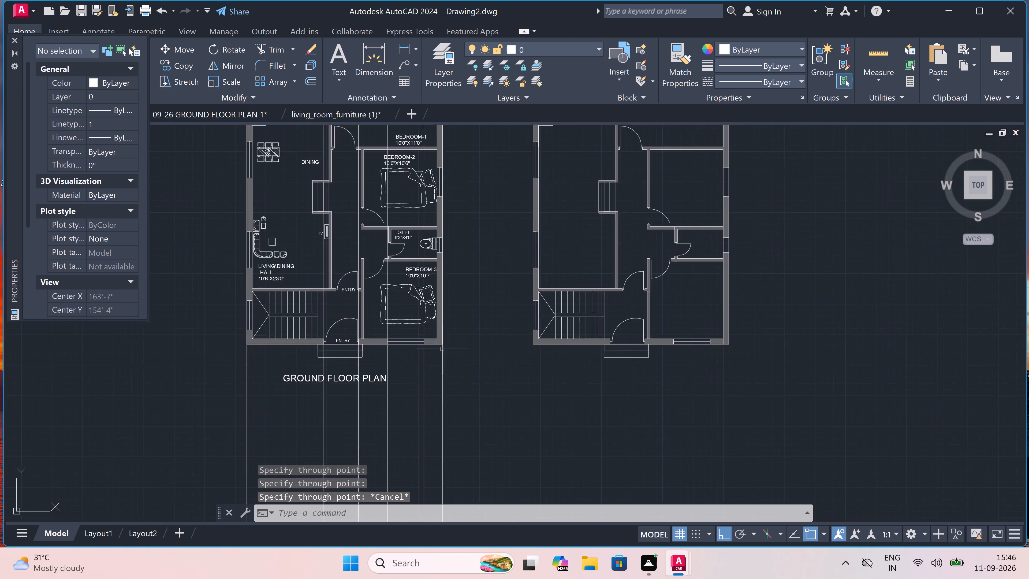
pyautogui.scroll(-2, 431, 213)
pyautogui.scroll(3, 432, 209)
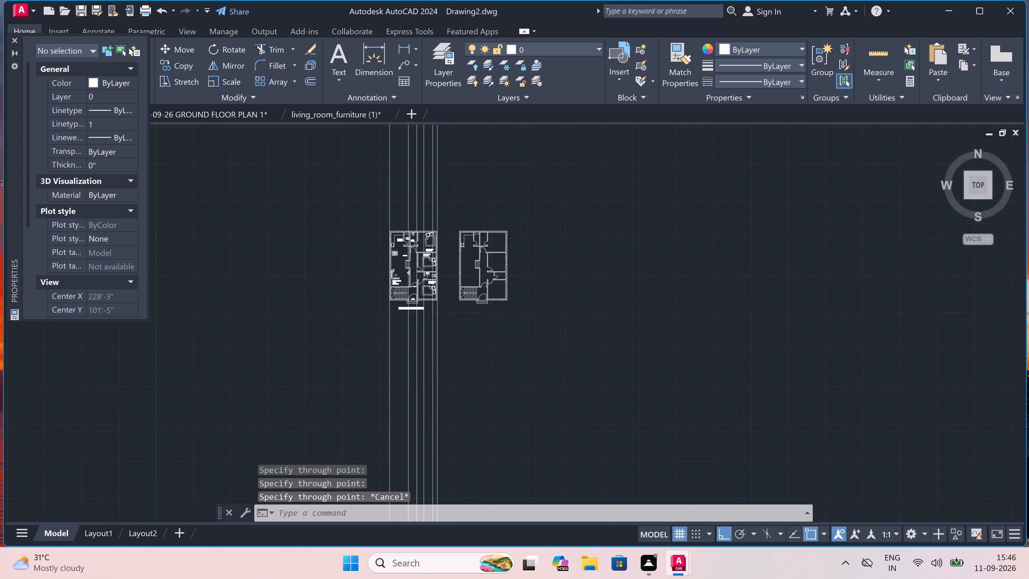
# Draw a horizontal construction line just above the two floor plans, crossing the vertical projection lines.
pyautogui.scroll(1, 432, 208)
pyautogui.scroll(1, 422, 229)
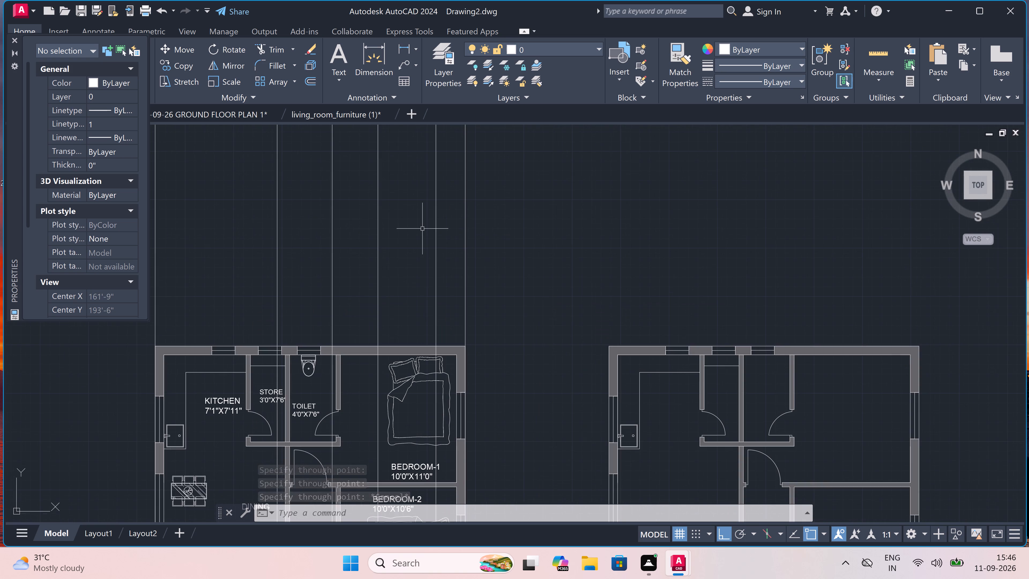
pyautogui.write('XL')
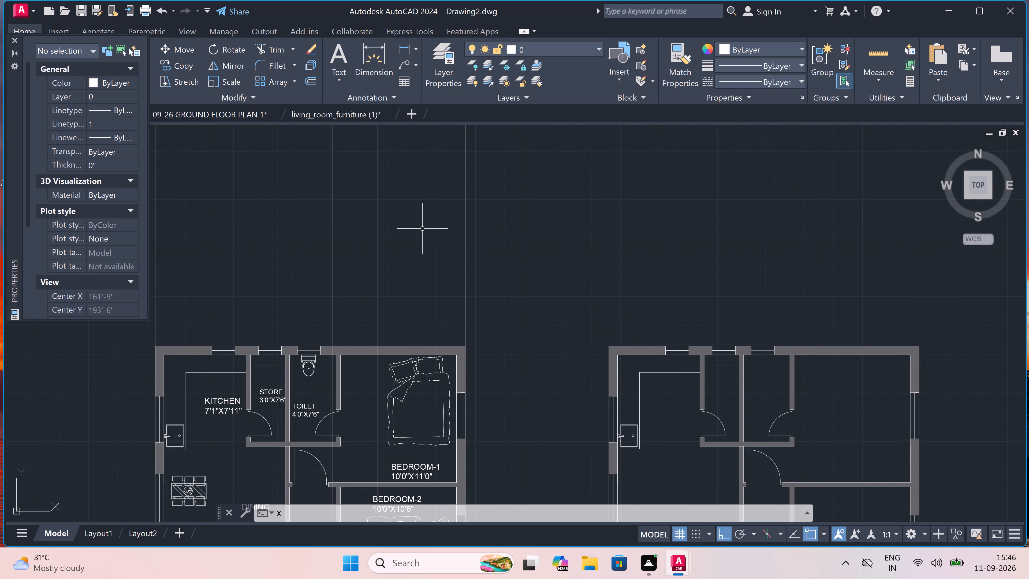
pyautogui.press('space')
pyautogui.scroll(-3, 414, 236)
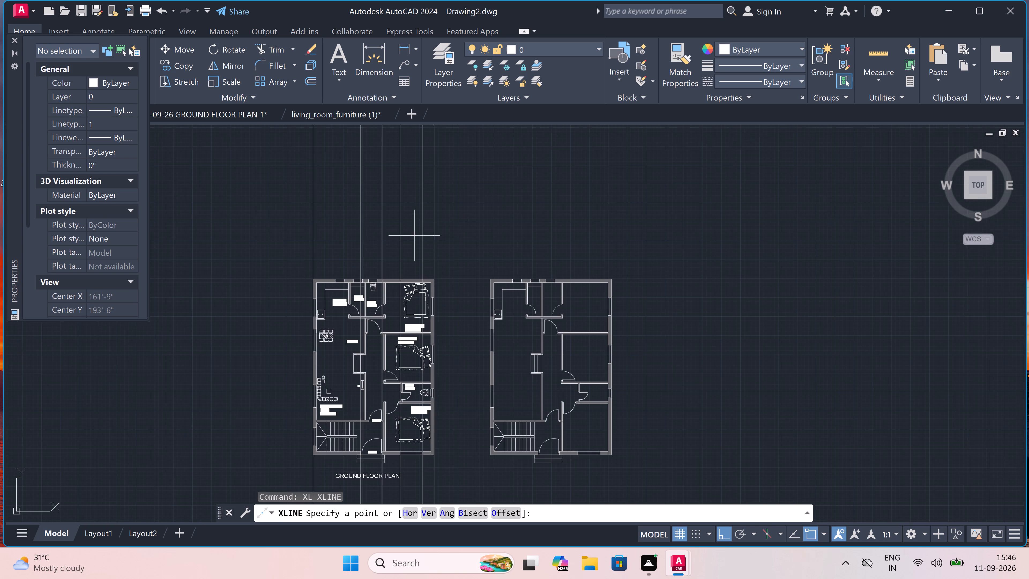
pyautogui.click(294, 246)
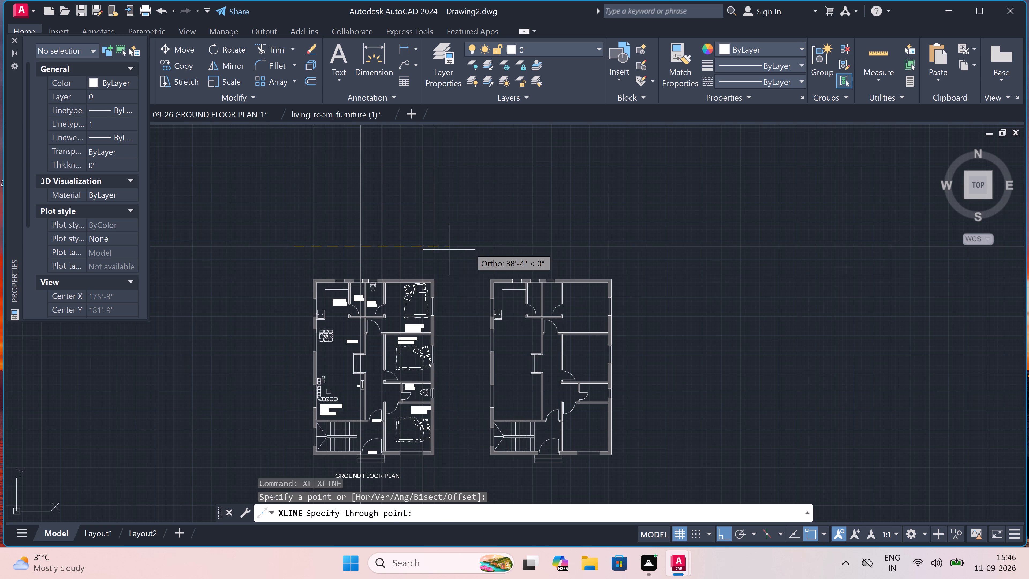
pyautogui.click(491, 262)
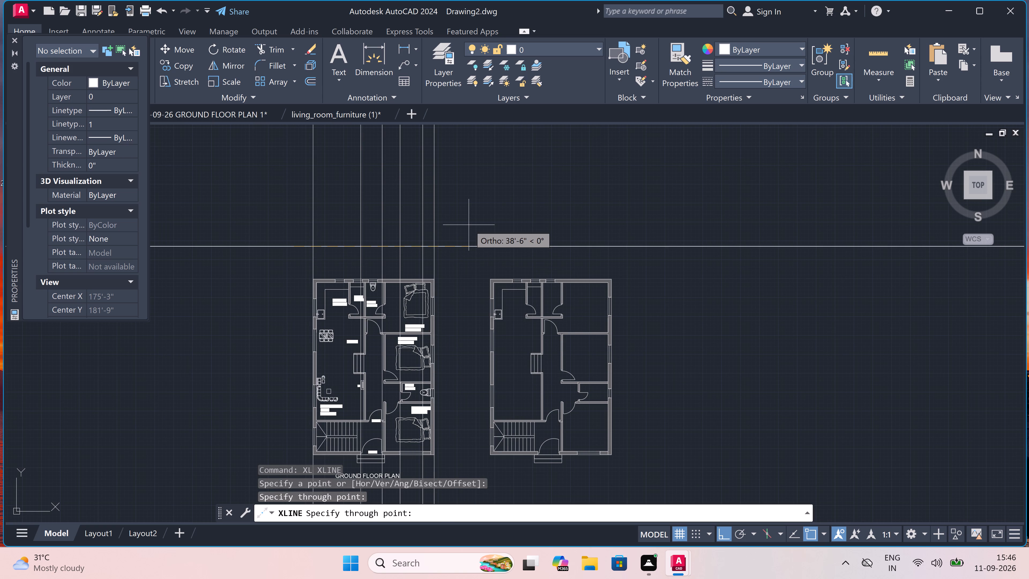
pyautogui.press('Escape')
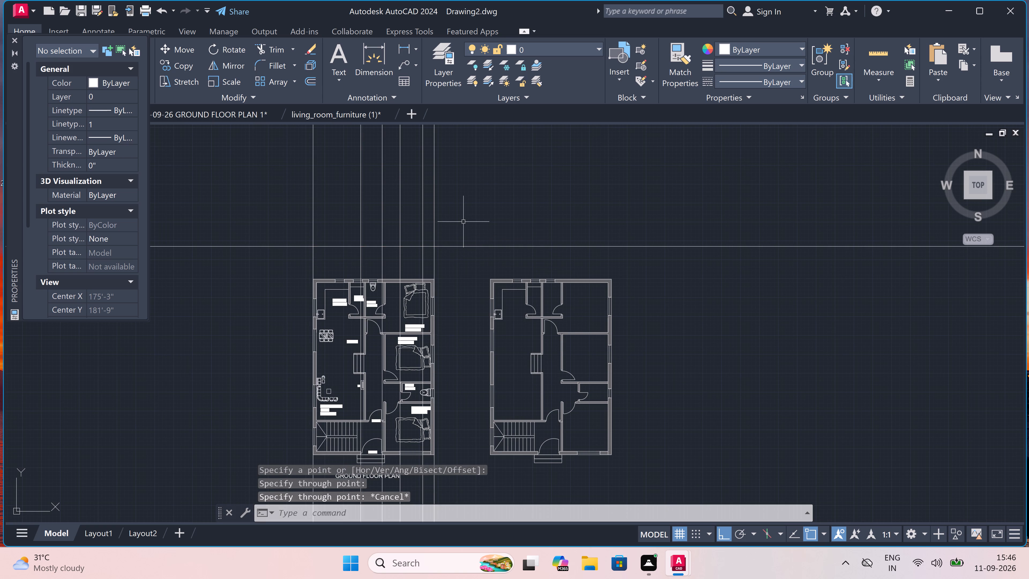
# Examine the stripped floor plan's walls, doors, windows and recessed steps for a suitable section cut position.
pyautogui.scroll(-3, 463, 222)
pyautogui.scroll(1, 501, 270)
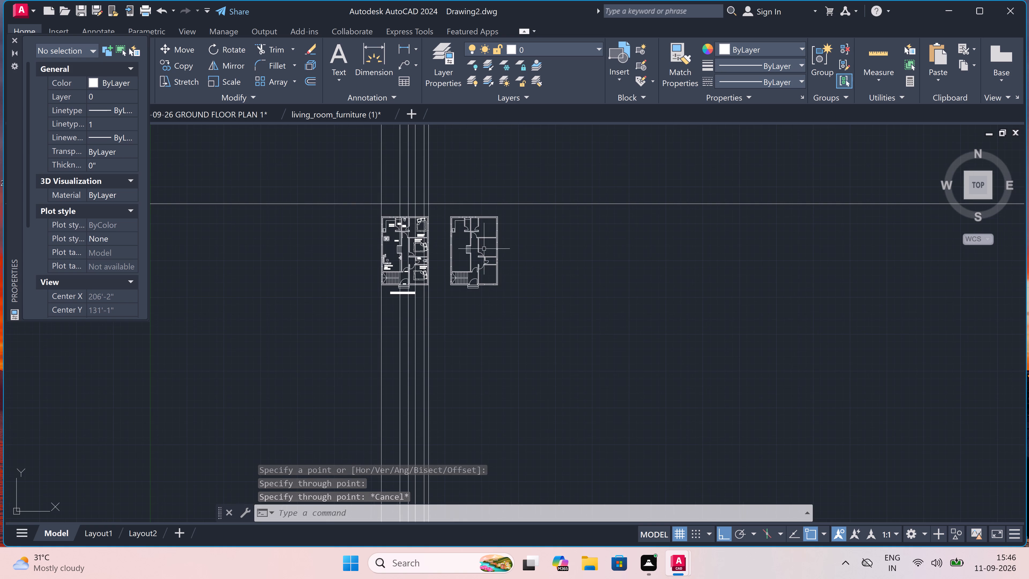
pyautogui.scroll(2, 471, 227)
pyautogui.scroll(2, 476, 306)
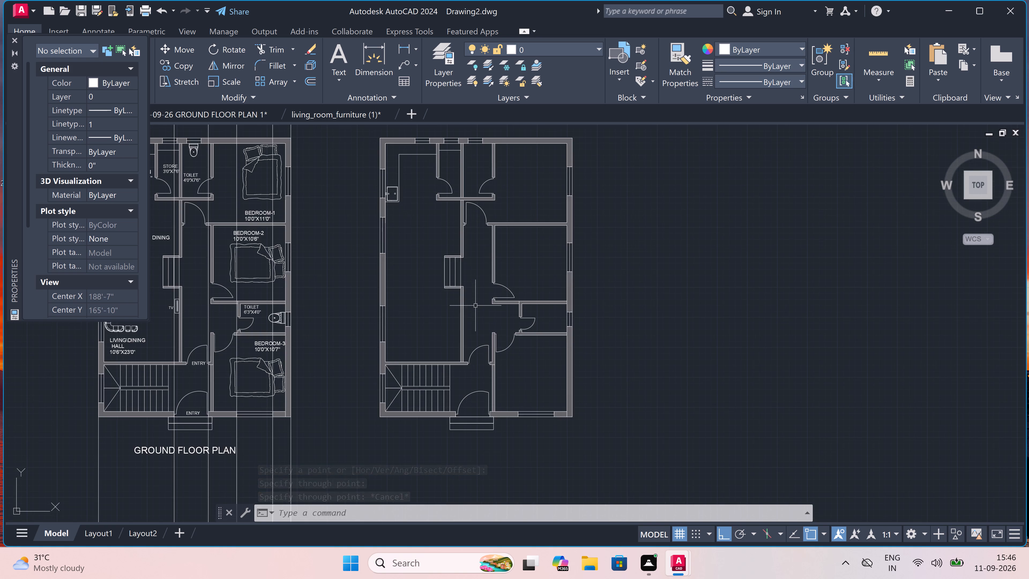
pyautogui.scroll(-2, 475, 303)
pyautogui.scroll(1, 474, 243)
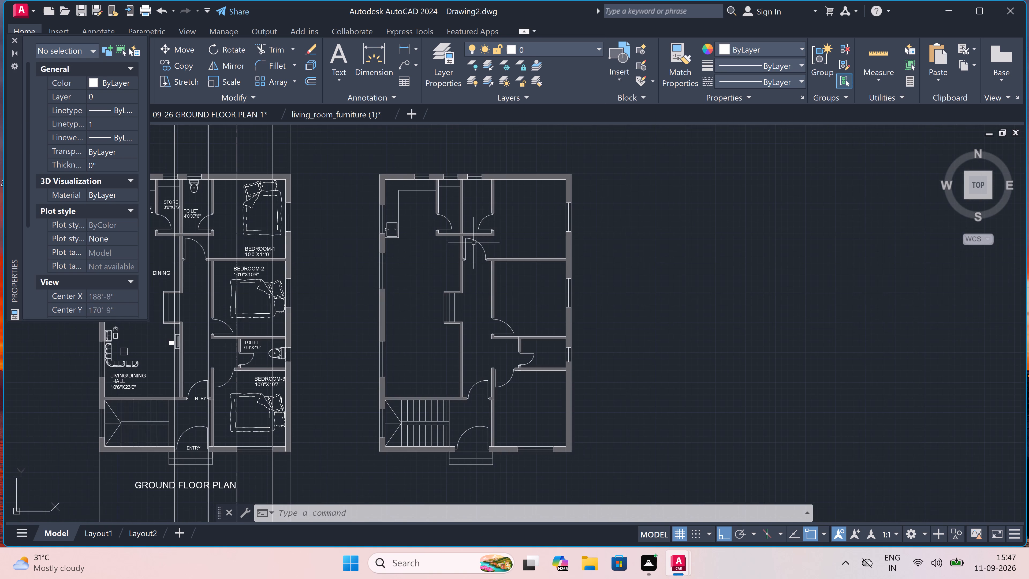
pyautogui.scroll(1, 474, 243)
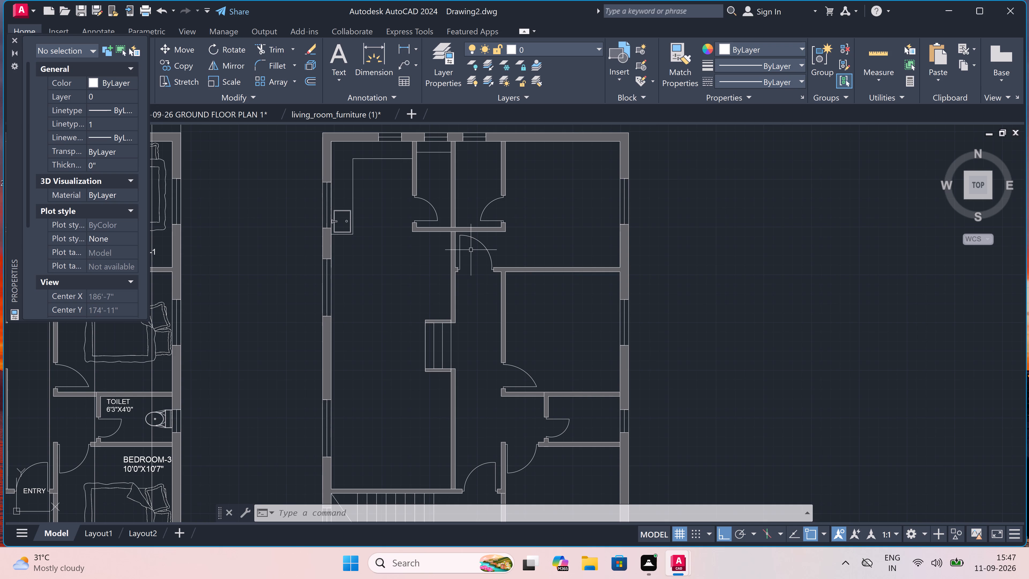
pyautogui.scroll(1, 468, 250)
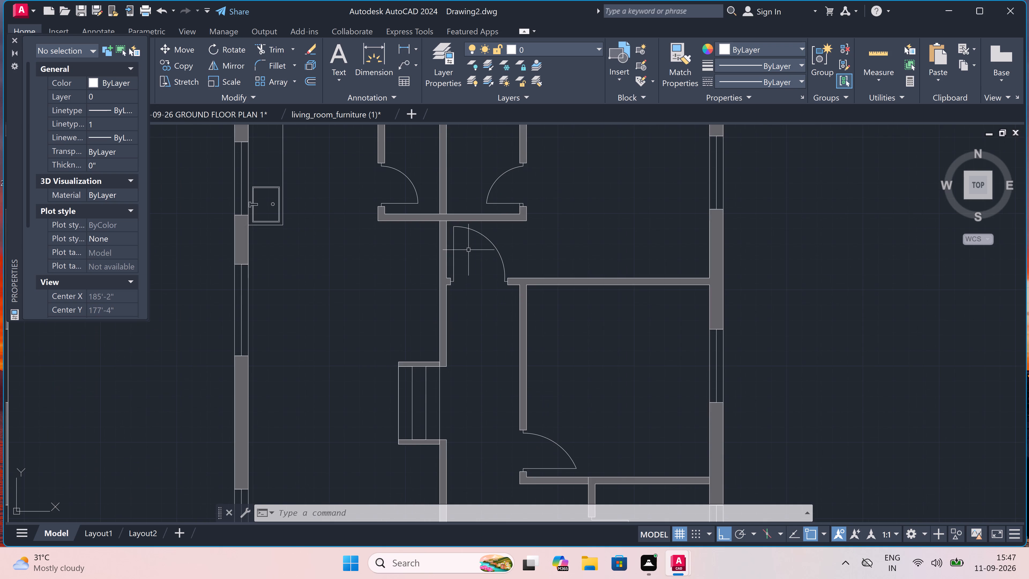
pyautogui.scroll(-1, 468, 250)
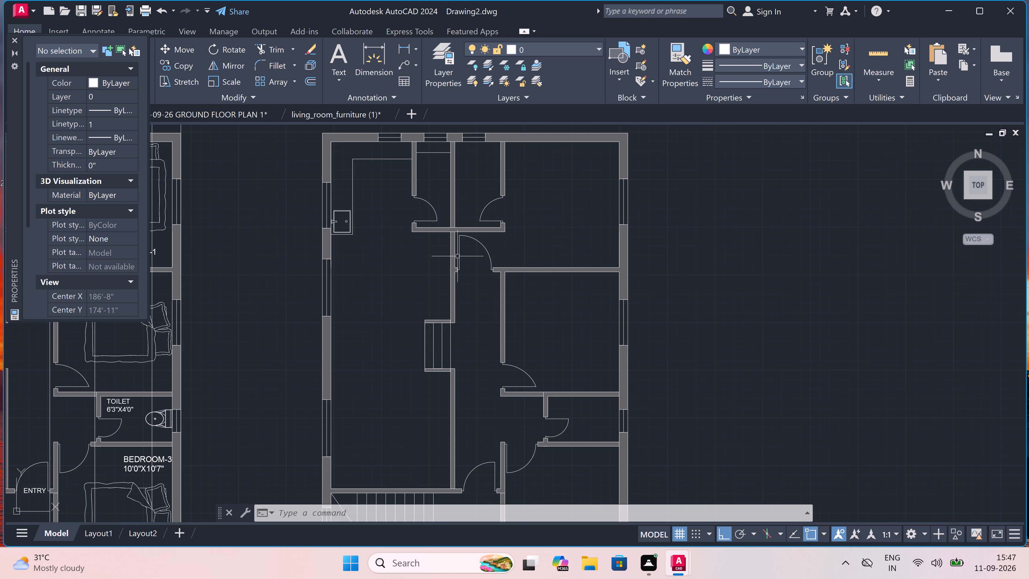
pyautogui.scroll(1, 457, 256)
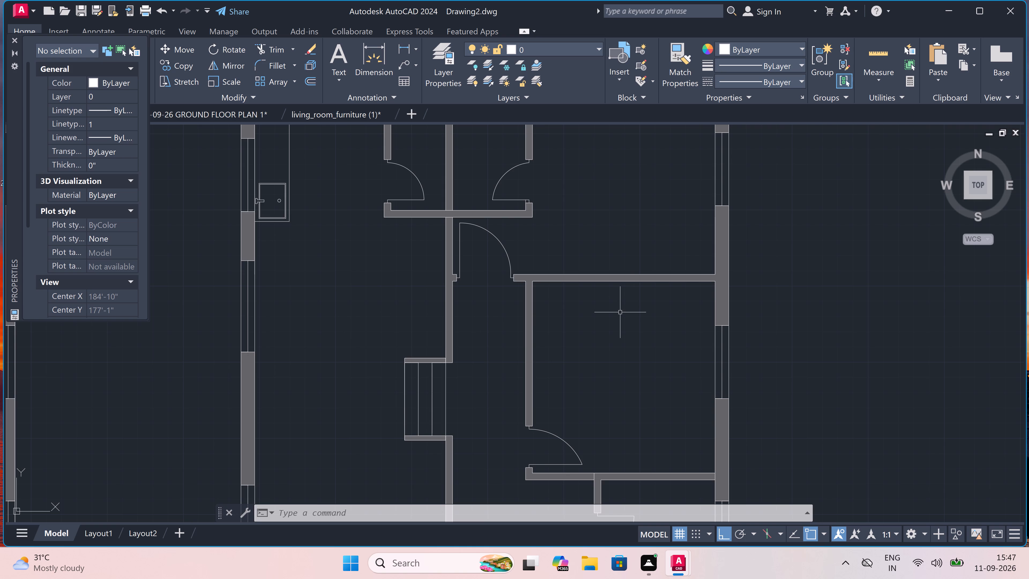
# Draw a horizontal section line about 33' long across the stripped plan below the kitchen sink, with a short upward leg beyond the outer wall by the bedrooms.
pyautogui.write('L')
pyautogui.press('space')
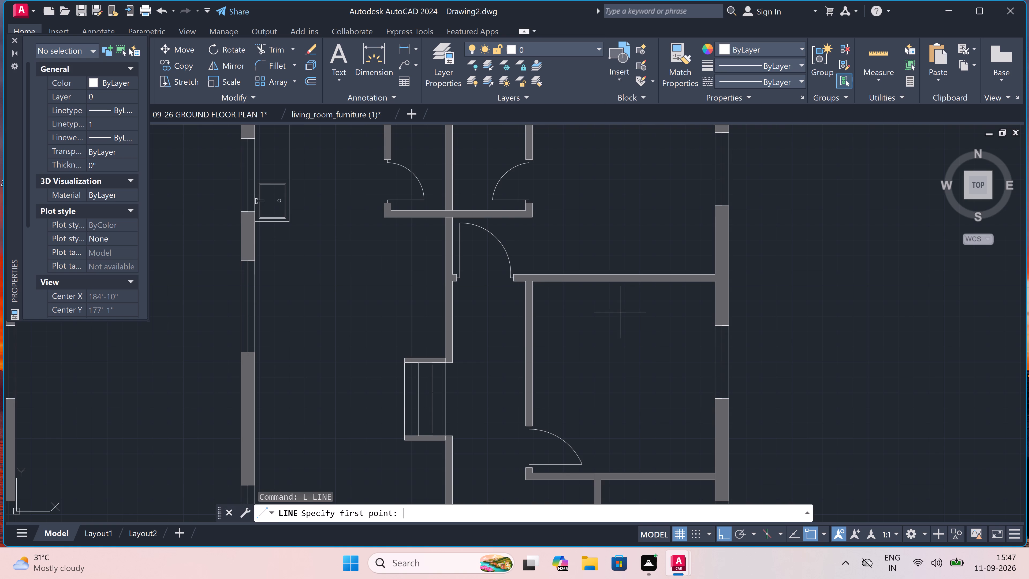
pyautogui.scroll(-3, 620, 313)
pyautogui.scroll(1, 619, 359)
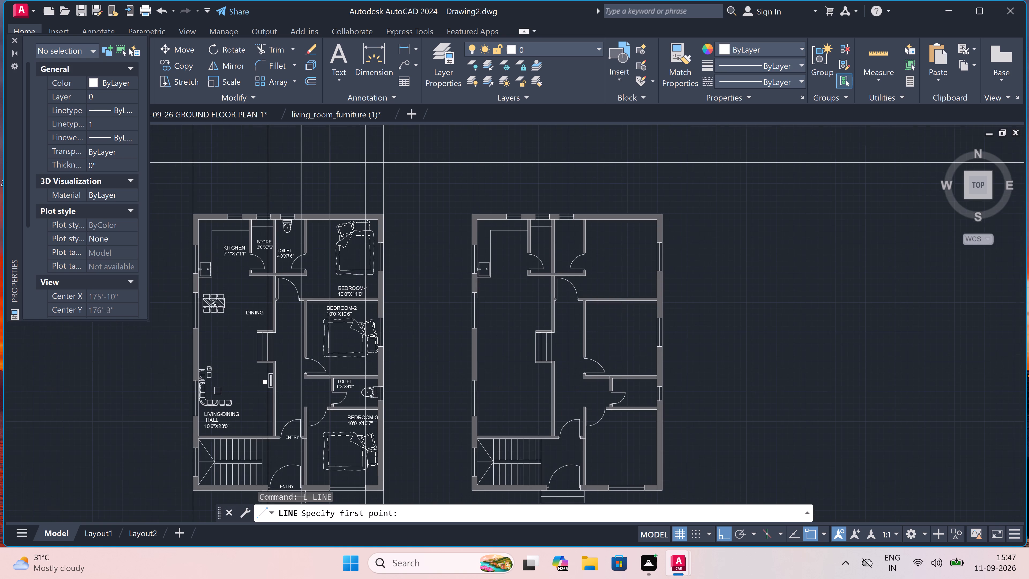
pyautogui.scroll(2, 602, 300)
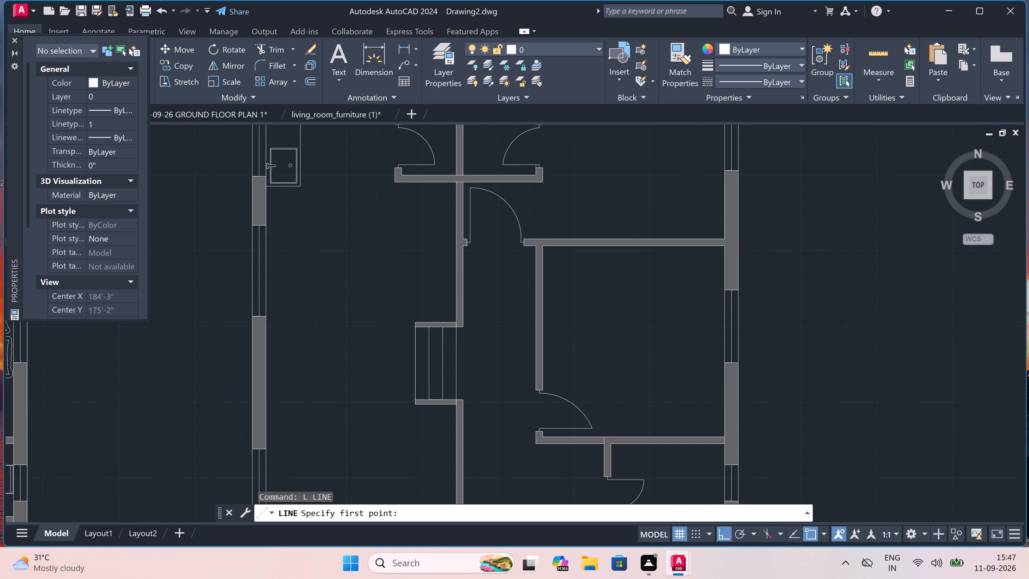
pyautogui.scroll(-2, 601, 299)
pyautogui.scroll(1, 602, 288)
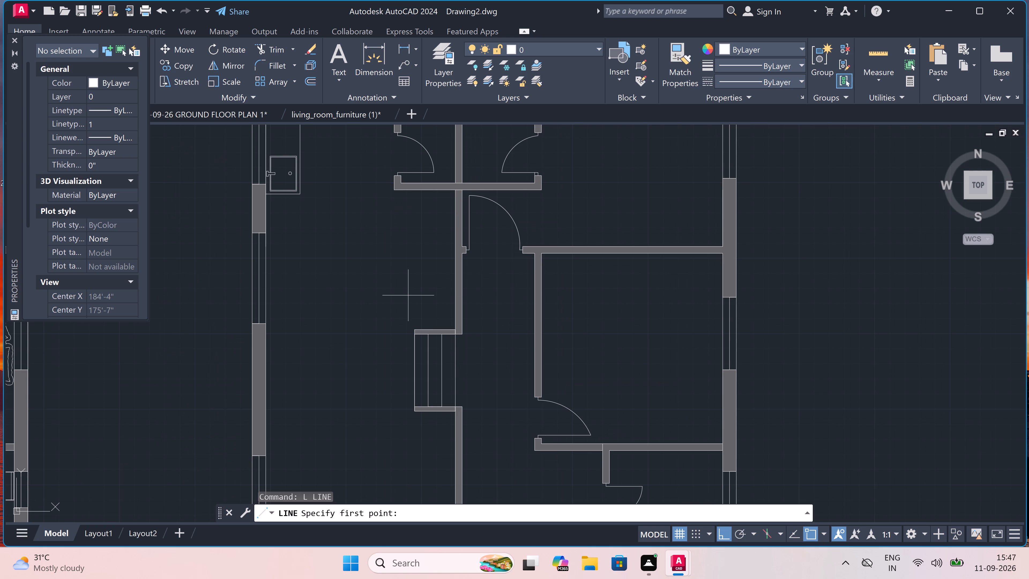
pyautogui.scroll(-2, 408, 296)
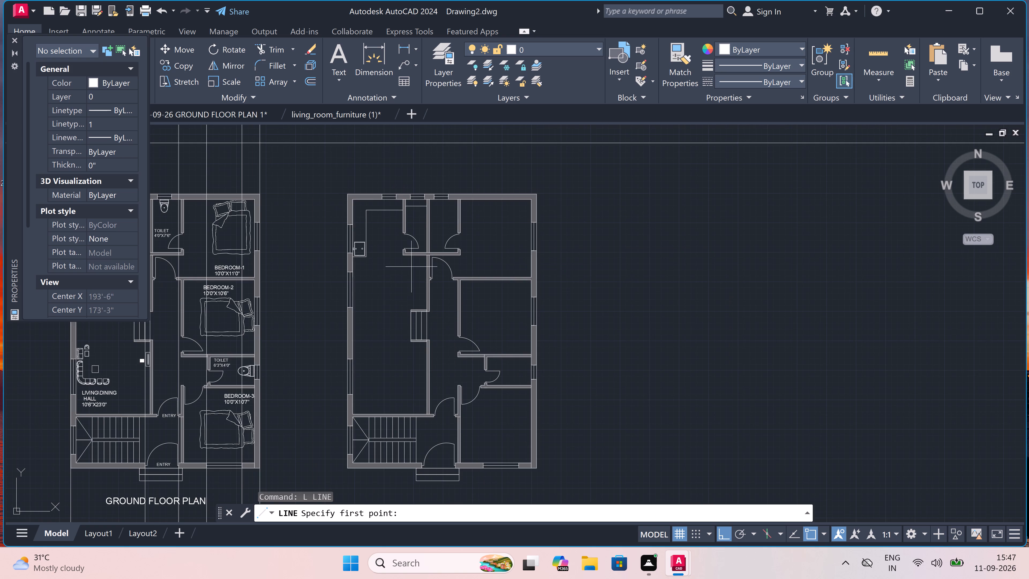
pyautogui.scroll(4, 411, 265)
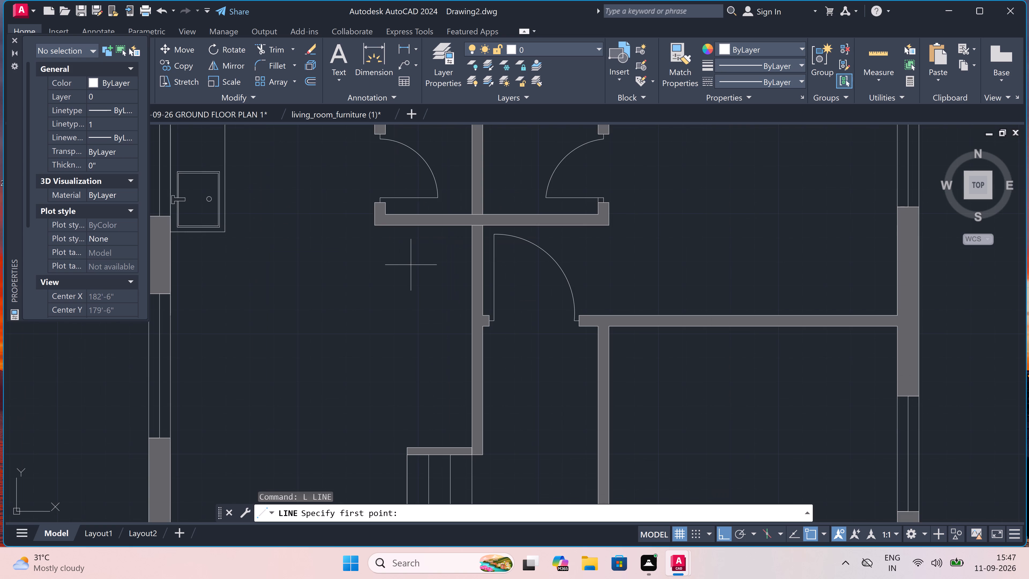
pyautogui.scroll(-1, 411, 265)
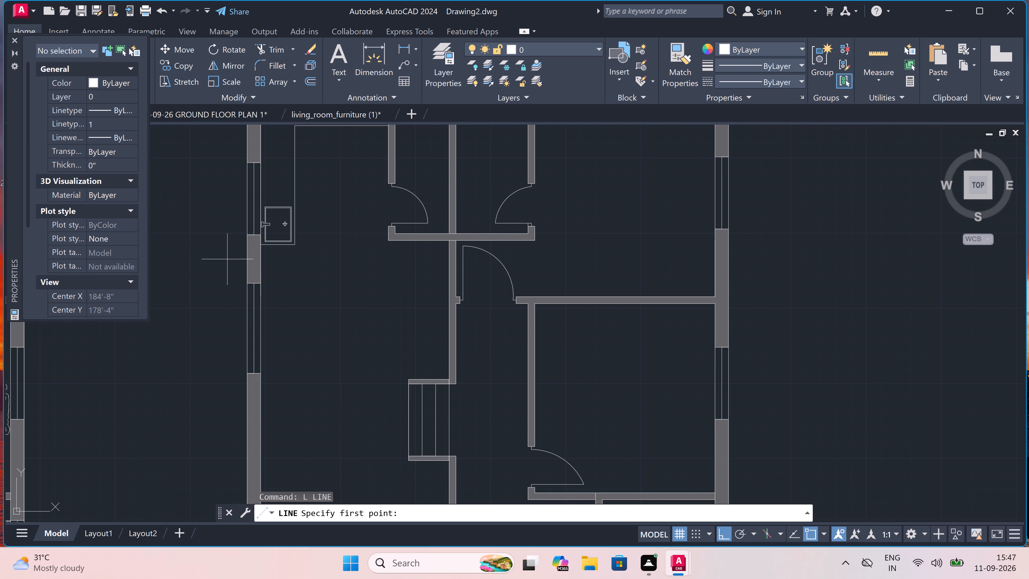
pyautogui.click(192, 262)
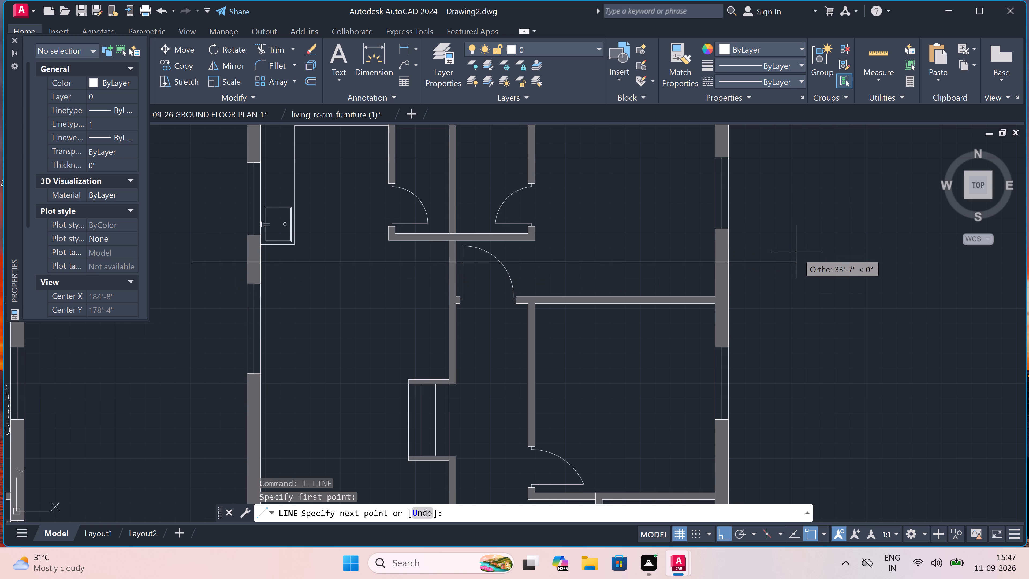
pyautogui.click(785, 261)
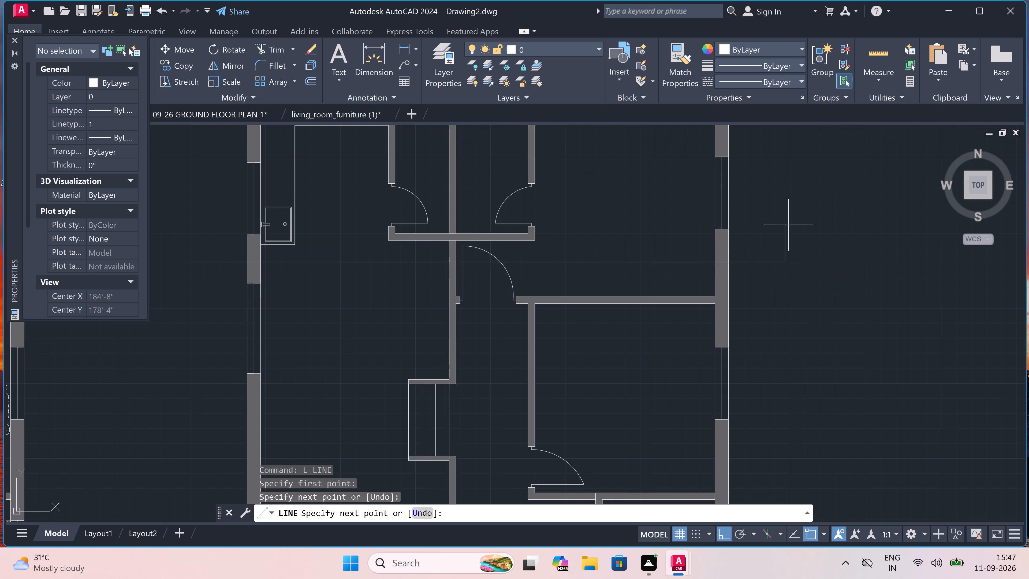
pyautogui.click(786, 216)
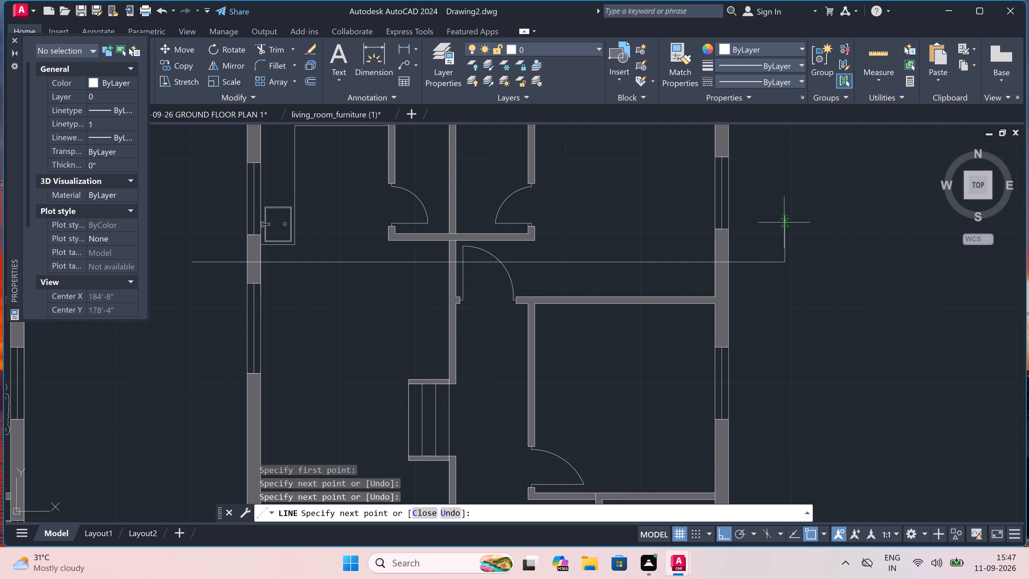
pyautogui.press('Escape')
# Add multiline text "A" above the upward leg of the section line.
pyautogui.scroll(-3, 348, 335)
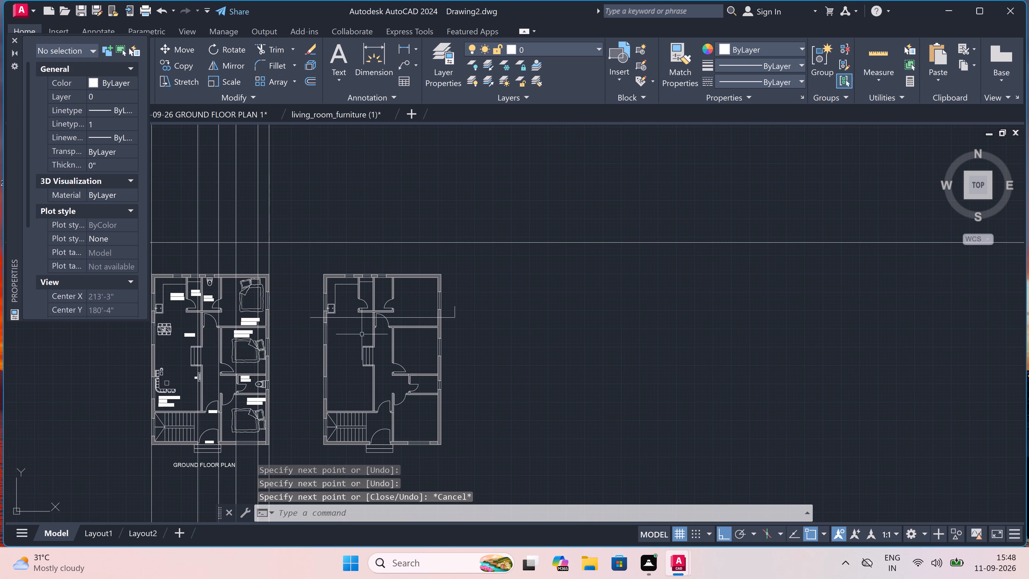
pyautogui.scroll(5, 461, 309)
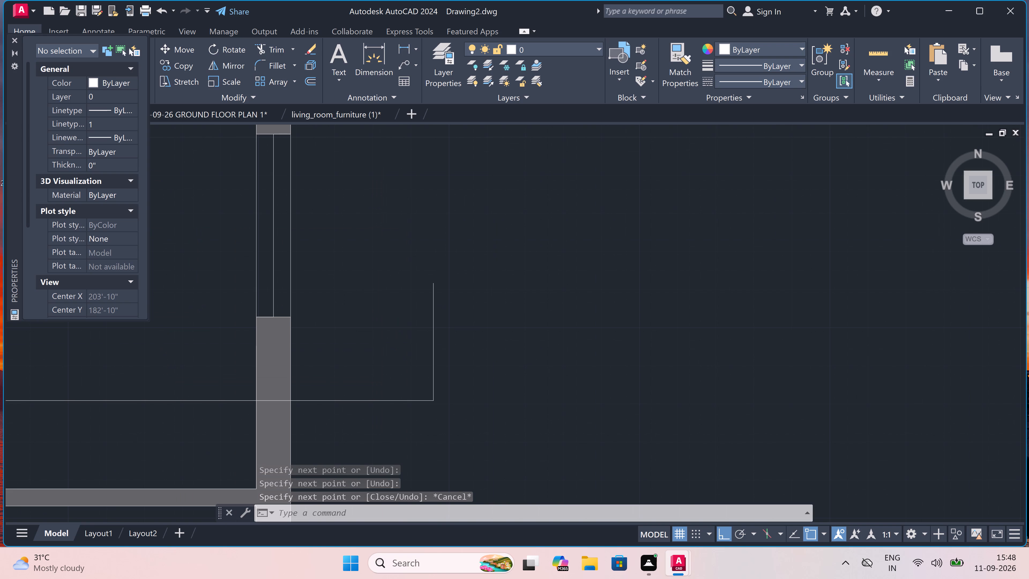
pyautogui.write('MT')
pyautogui.press('space')
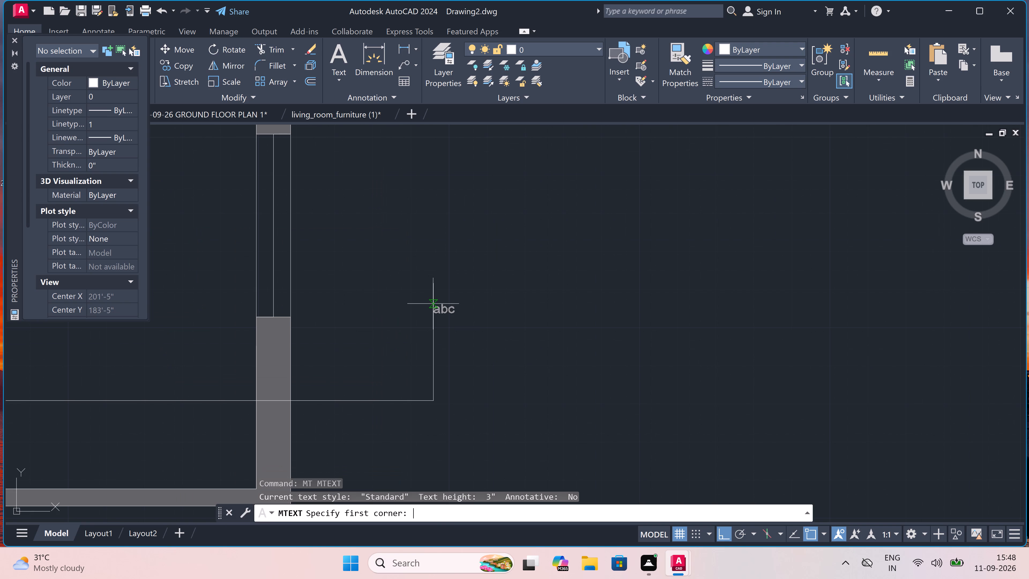
pyautogui.doubleClick(398, 231)
pyautogui.click(520, 249)
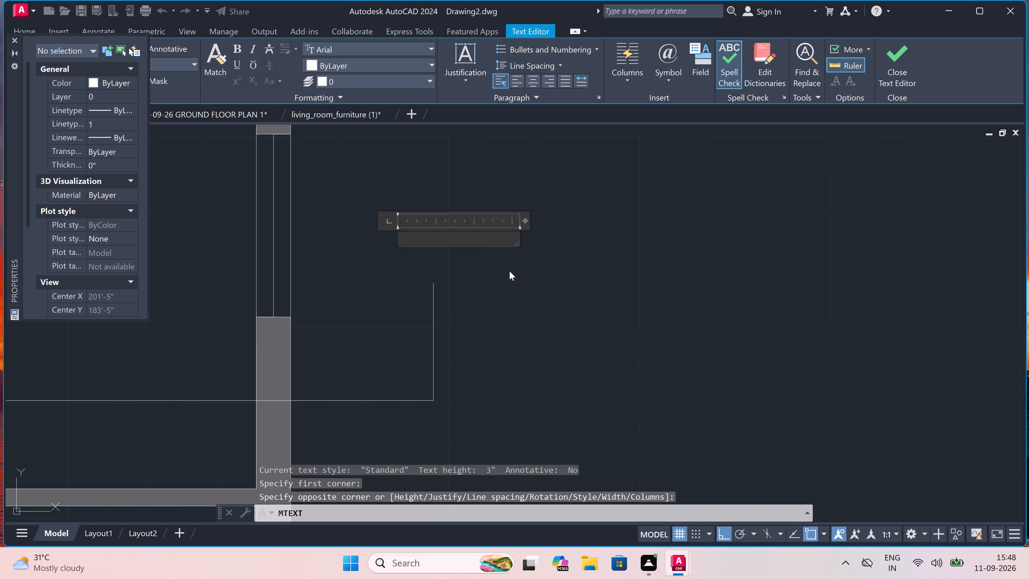
pyautogui.press('a')
pyautogui.click(489, 293)
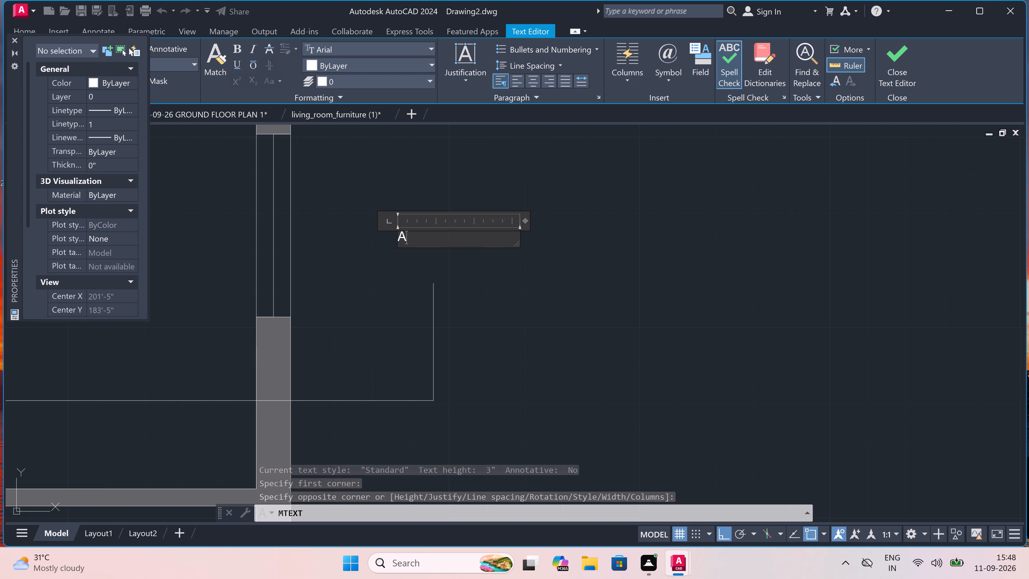
# Set the section label A's text height to 5".
pyautogui.click(404, 236)
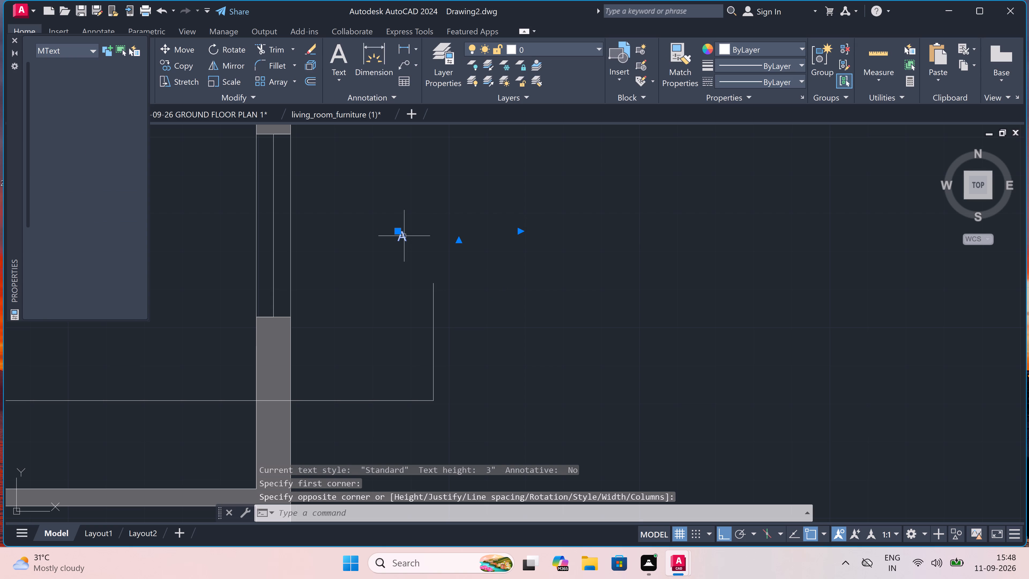
pyautogui.click(105, 309)
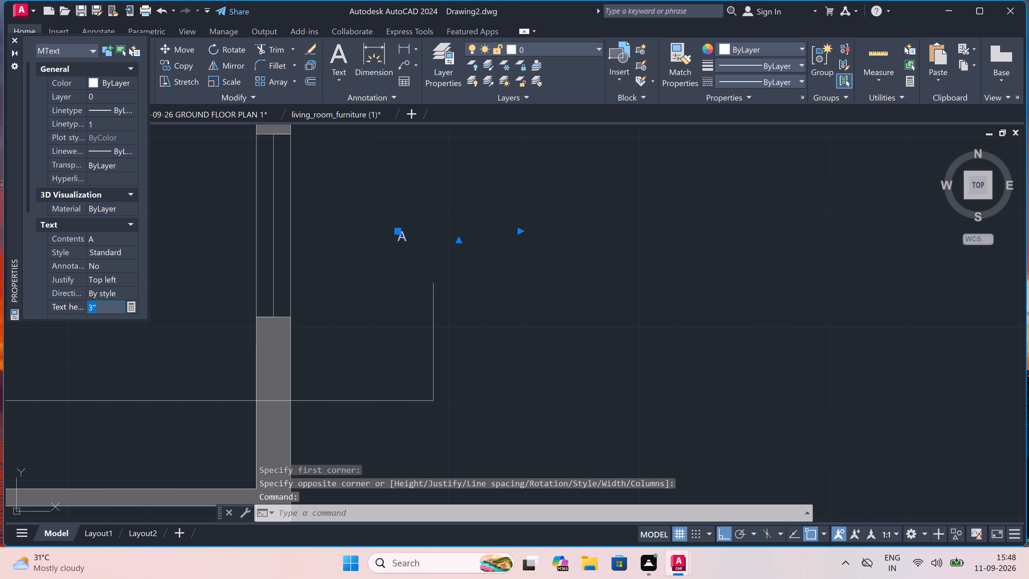
pyautogui.press('BackSpace')
pyautogui.write('5"')
pyautogui.click(364, 314)
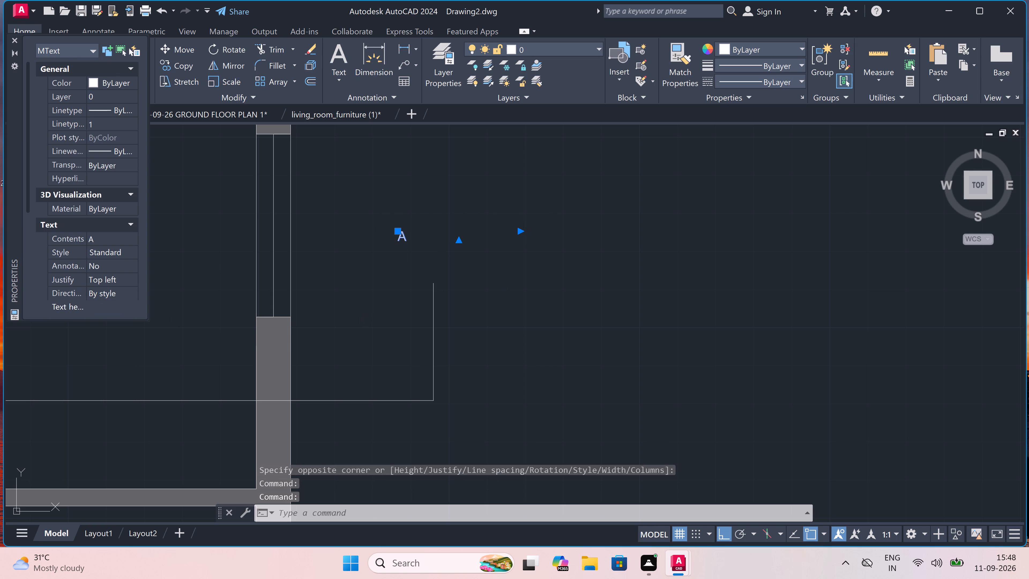
# Turn ortho off and move the label A to sit just above the tip of the section line's upward leg.
pyautogui.moveTo(396, 228); pyautogui.dragTo(412, 250)
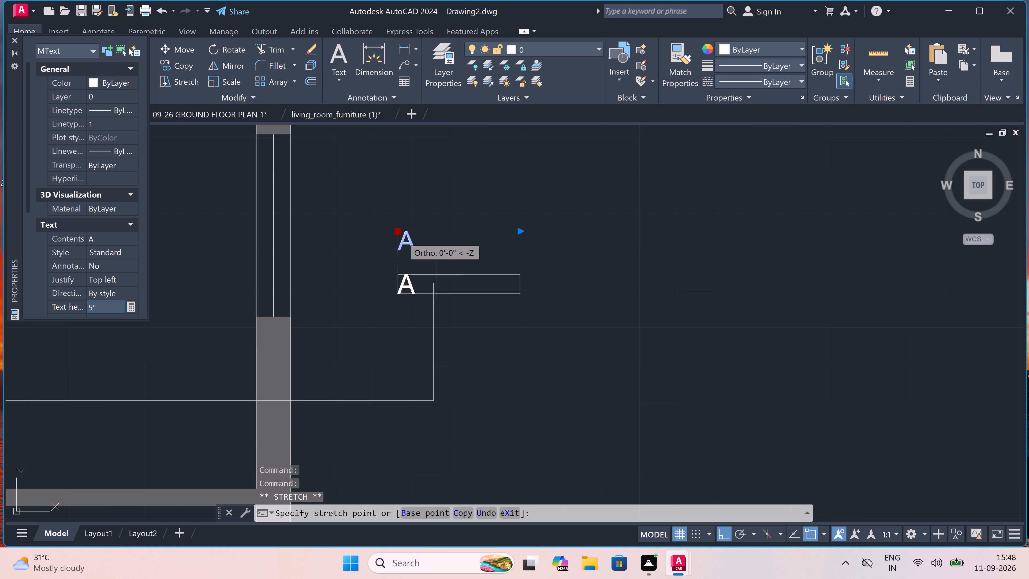
pyautogui.press('F8')
pyautogui.scroll(2, 427, 254)
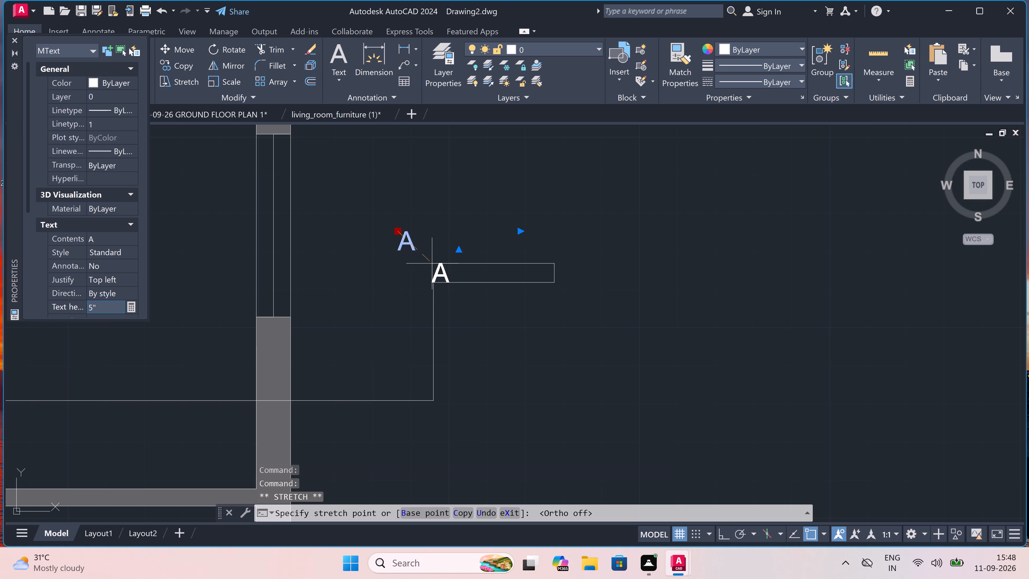
pyautogui.scroll(2, 417, 244)
pyautogui.click(421, 246)
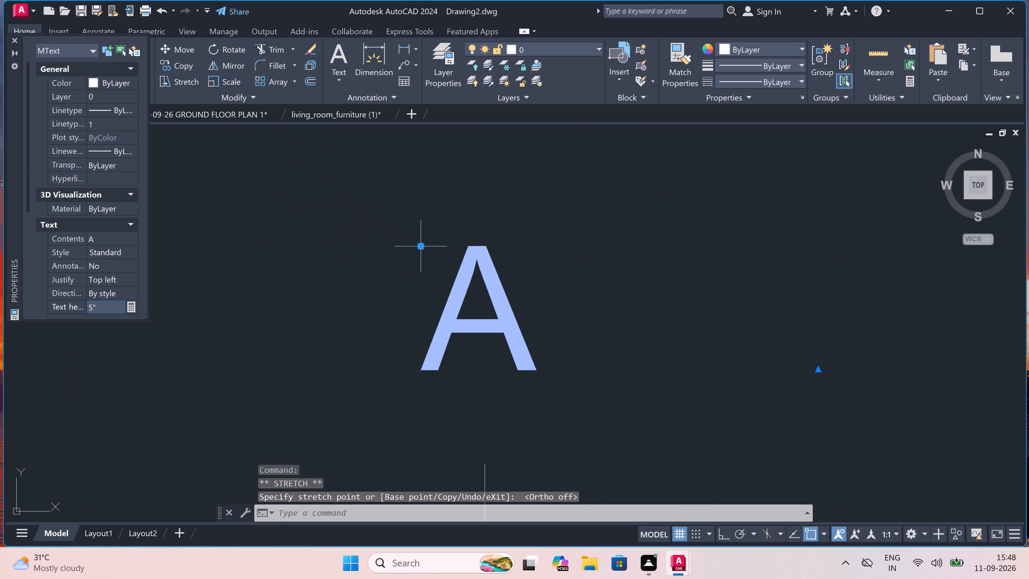
pyautogui.press('Escape')
pyautogui.scroll(-6, 422, 253)
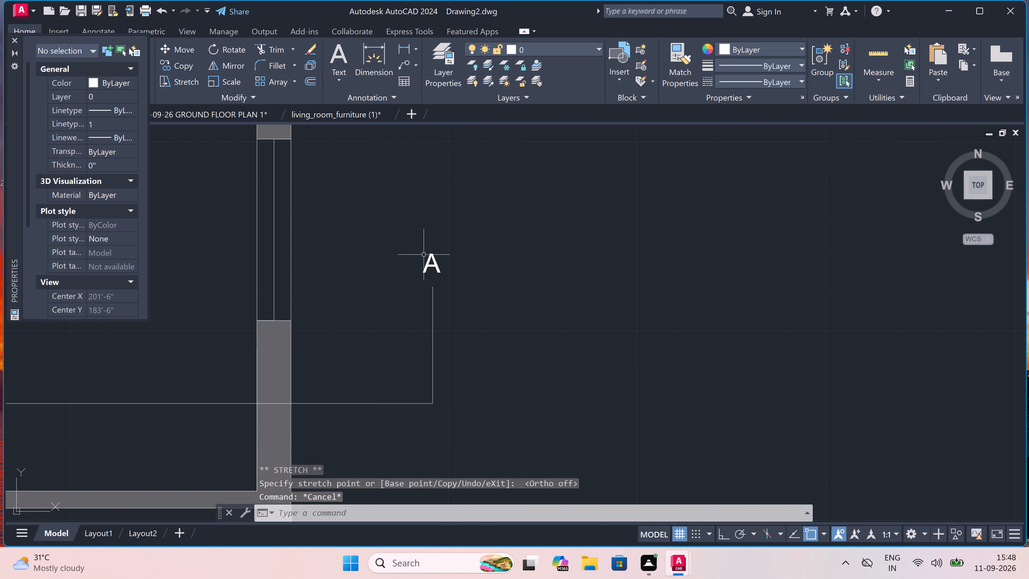
# Draw vertical construction lines through both faces of the kitchen-side outer wall where the section line crosses it.
pyautogui.scroll(3, 443, 306)
pyautogui.scroll(-2, 443, 297)
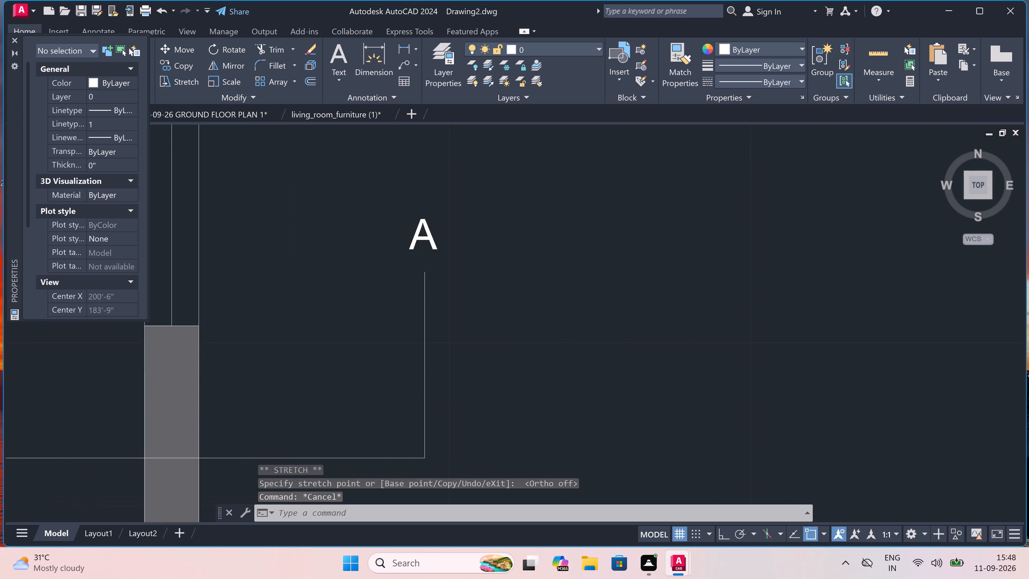
pyautogui.scroll(-8, 443, 297)
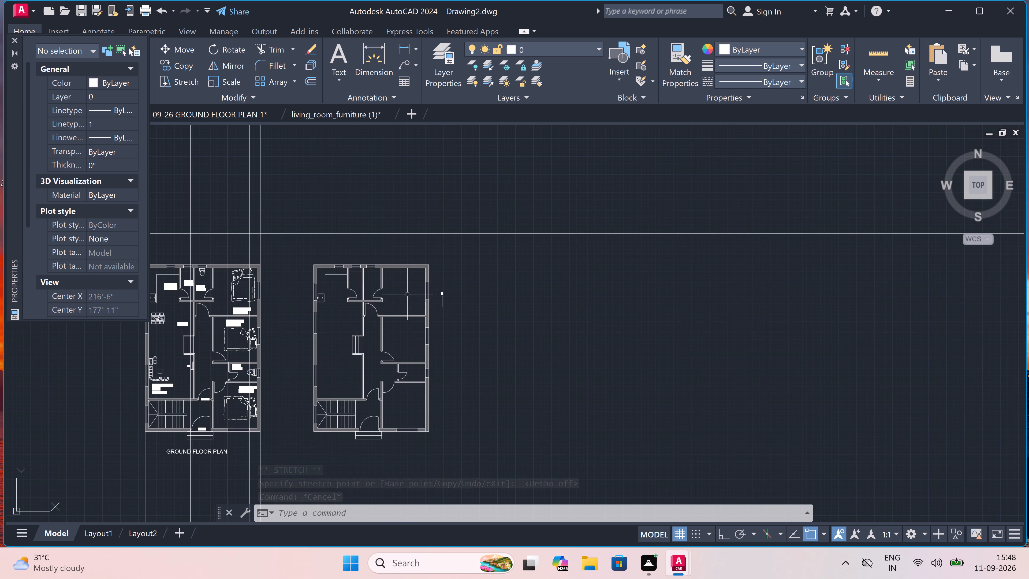
pyautogui.scroll(2, 310, 308)
pyautogui.scroll(2, 361, 295)
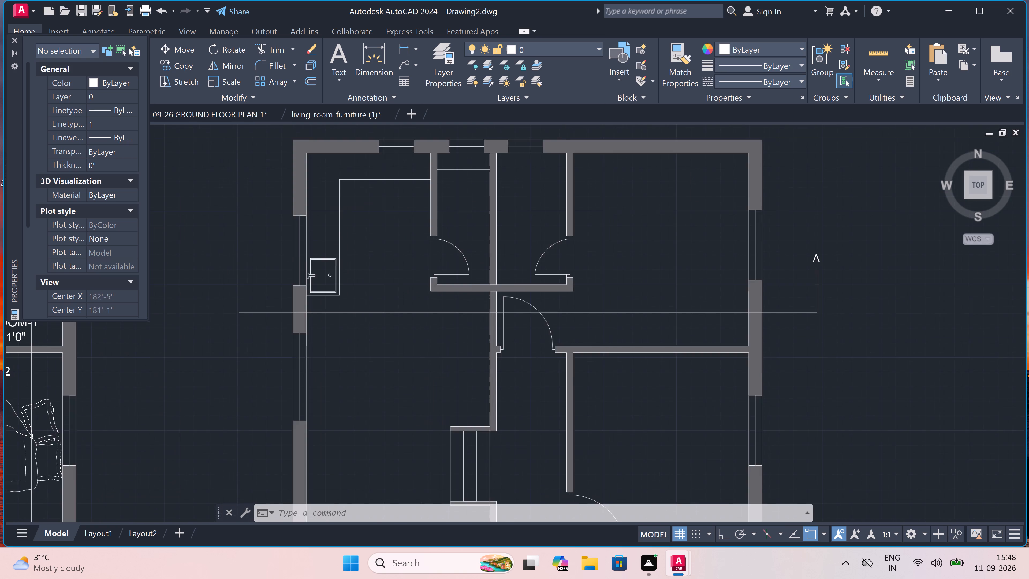
pyautogui.write('XL')
pyautogui.press('space')
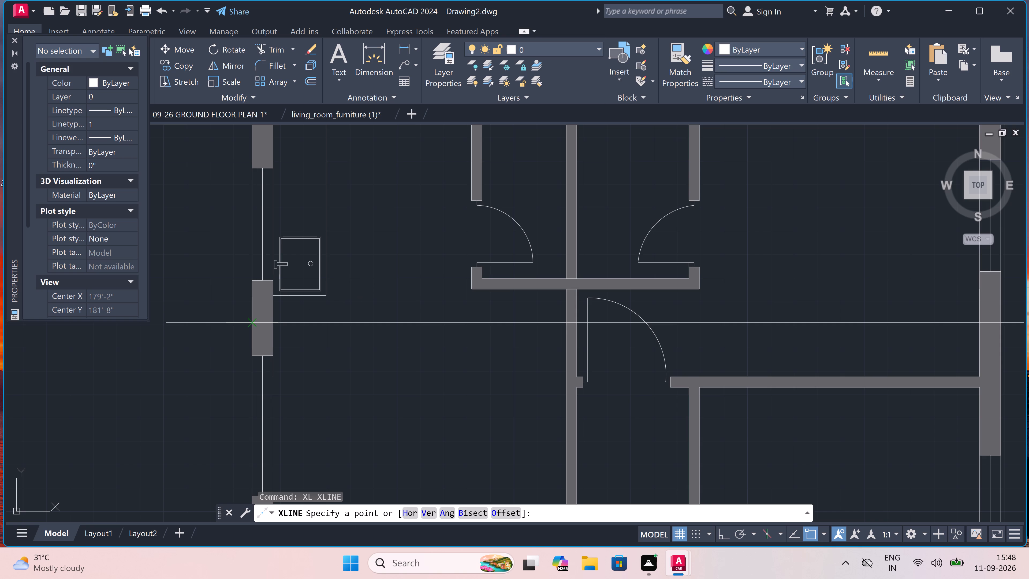
pyautogui.click(430, 510)
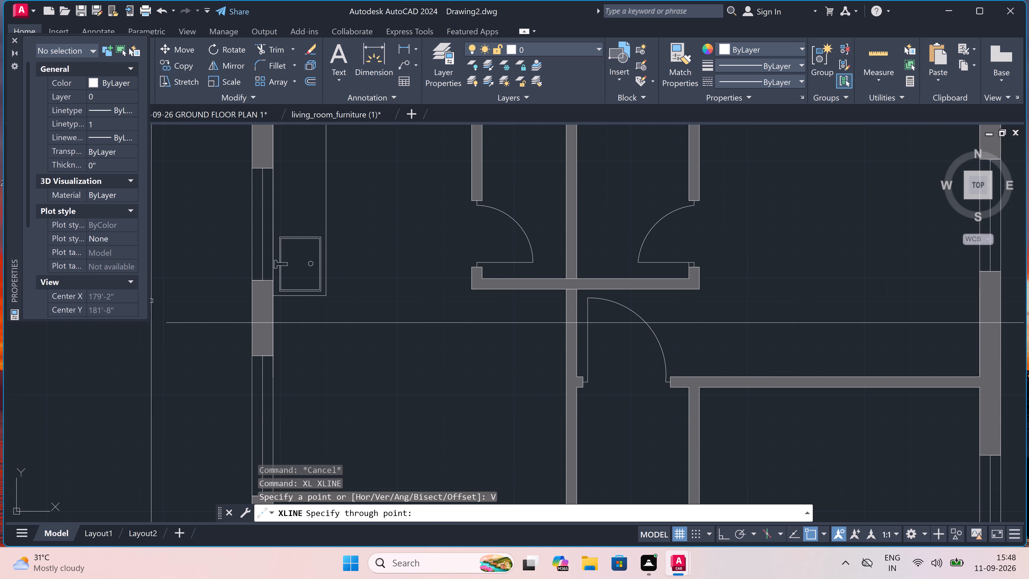
pyautogui.click(248, 326)
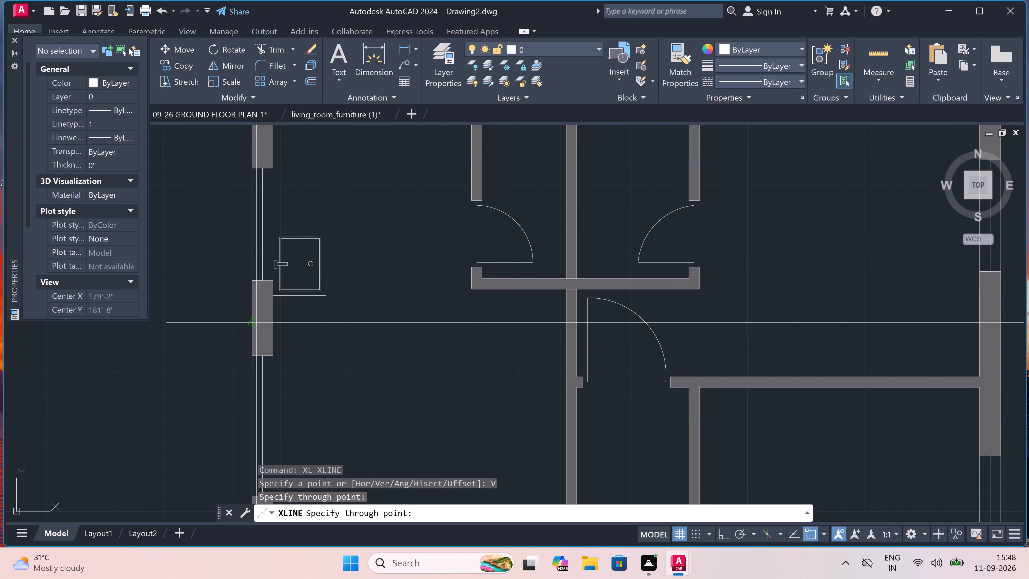
pyautogui.click(271, 325)
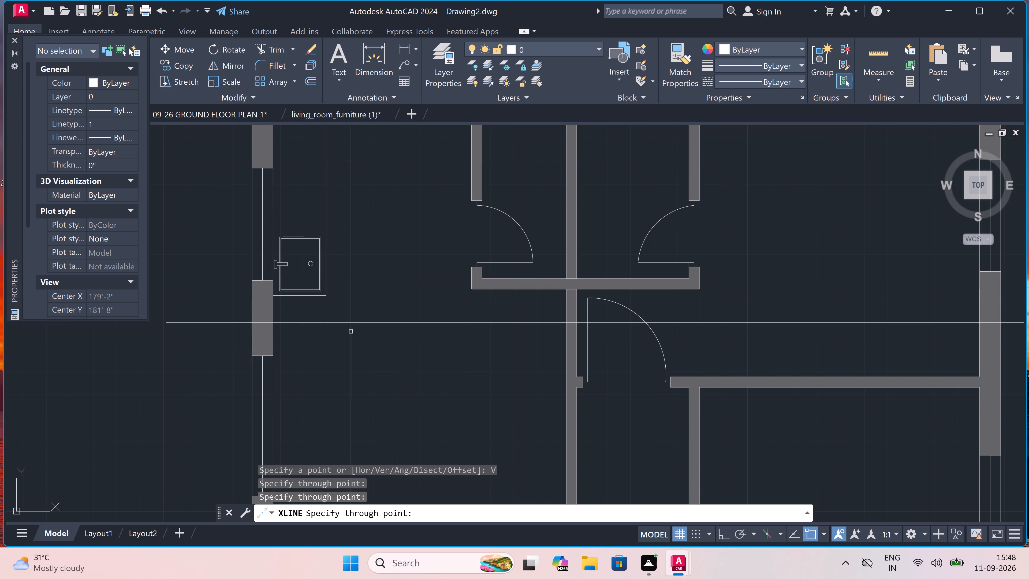
# Add vertical construction lines through both faces of the central interior wall where the section line crosses it.
pyautogui.scroll(-3, 480, 340)
pyautogui.scroll(4, 498, 351)
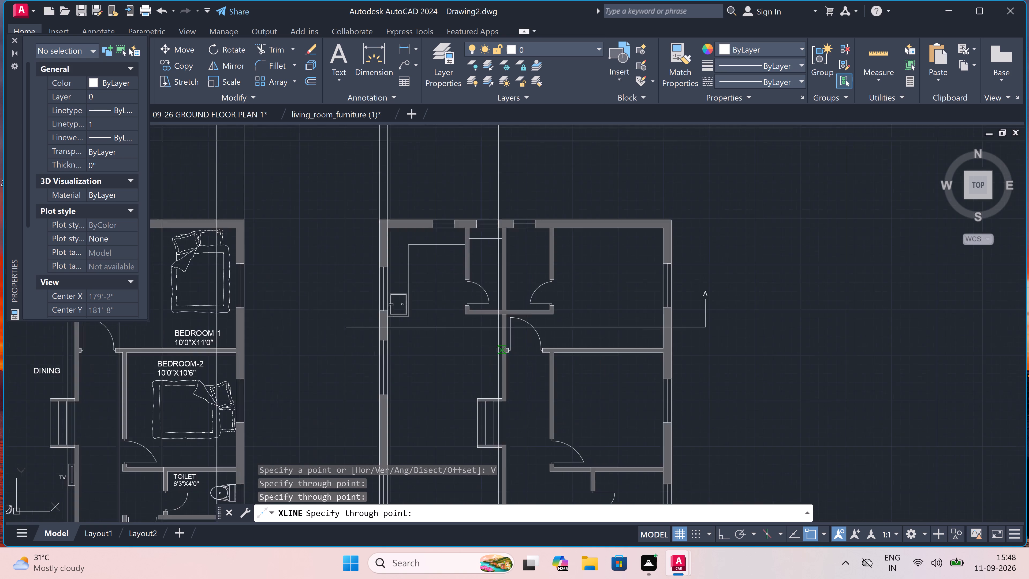
pyautogui.doubleClick(506, 293)
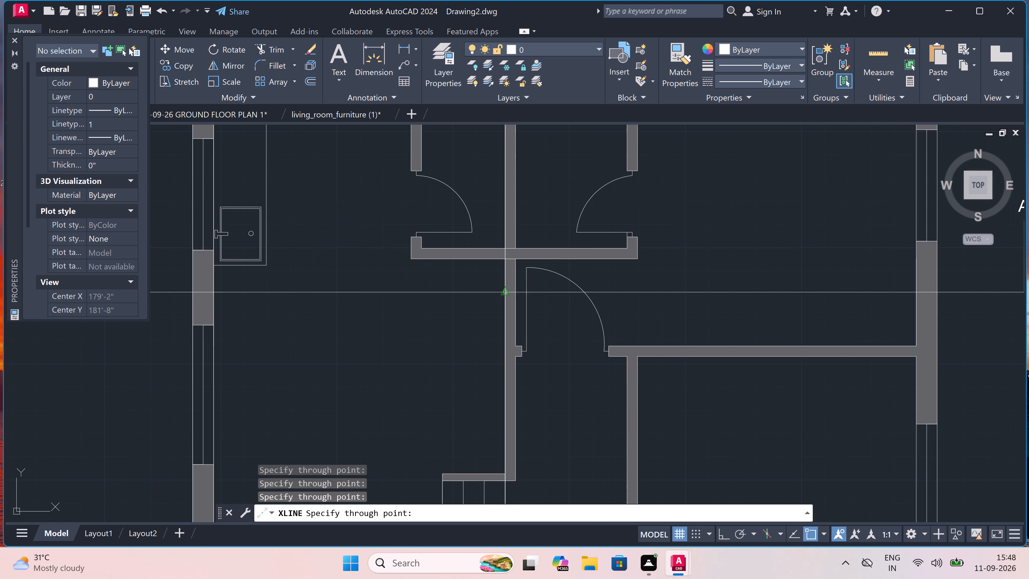
pyautogui.scroll(-4, 451, 293)
pyautogui.scroll(4, 472, 285)
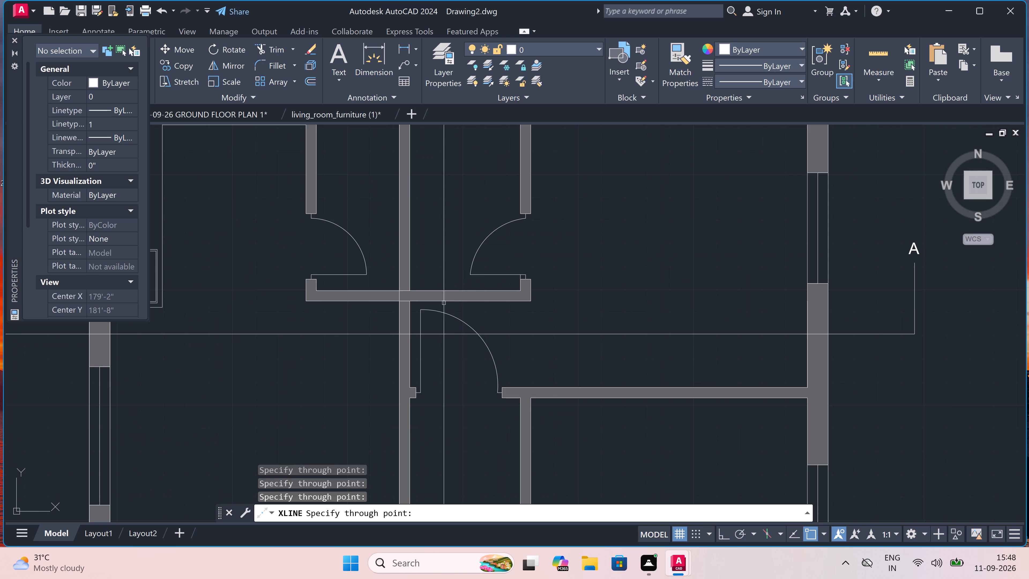
pyautogui.scroll(1, 409, 344)
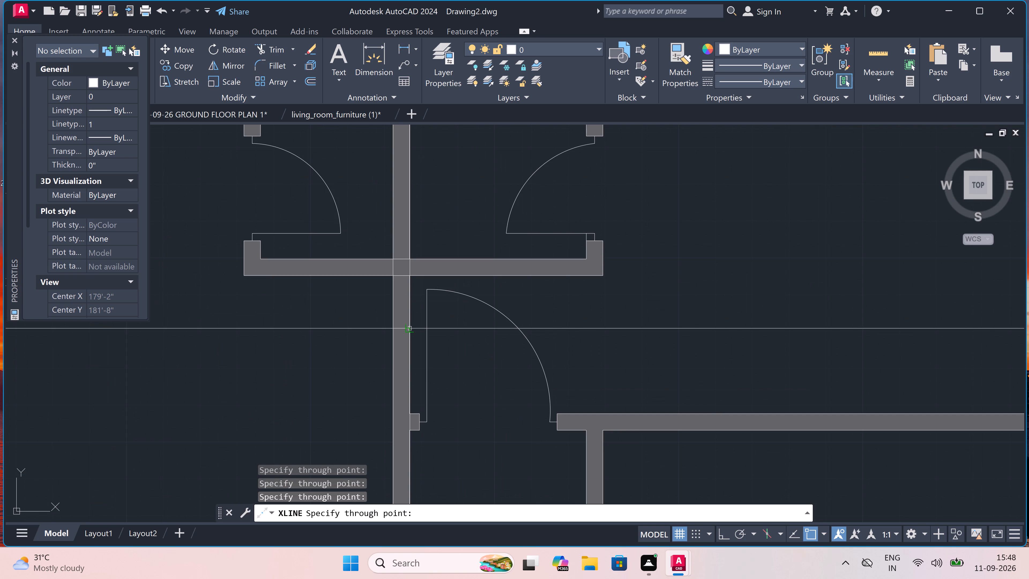
pyautogui.click(409, 325)
# Add vertical construction lines through both faces of the outer wall nearest label A, at the section line.
pyautogui.scroll(-4, 437, 325)
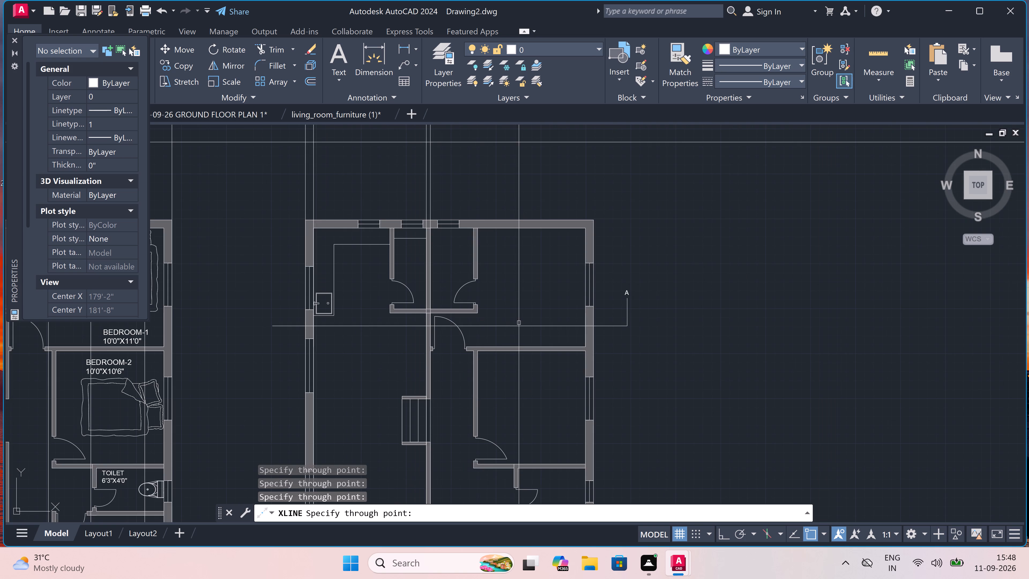
pyautogui.scroll(3, 586, 320)
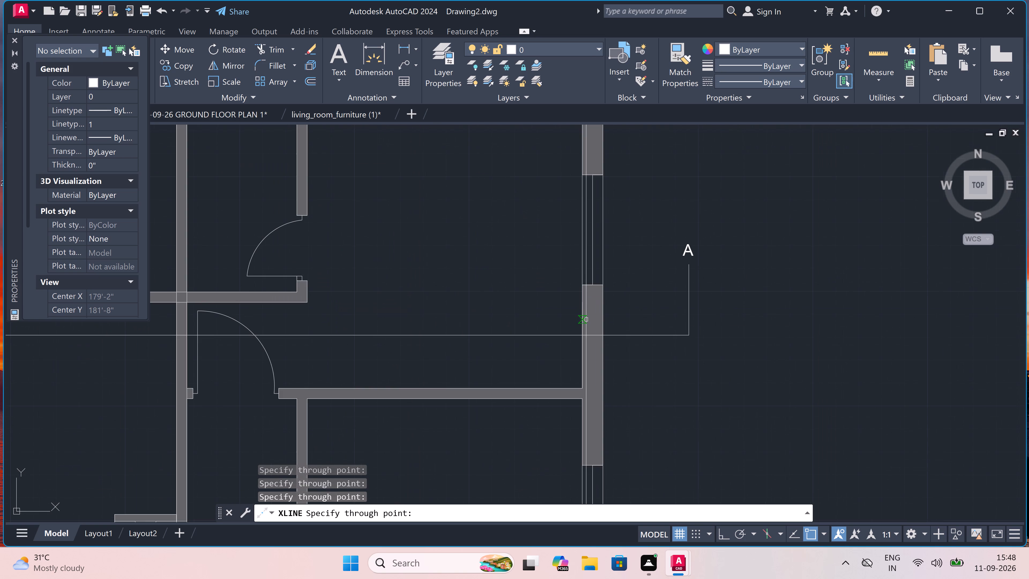
pyautogui.click(580, 335)
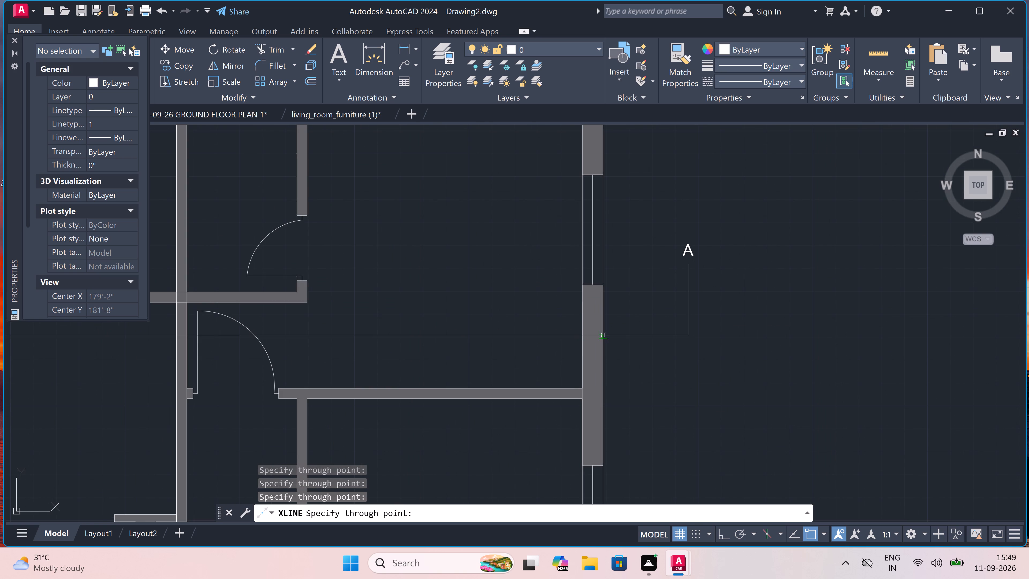
pyautogui.click(603, 335)
pyautogui.press('Escape')
# Offset the horizontal construction line above the plans upward by 1'6".
pyautogui.scroll(-5, 538, 331)
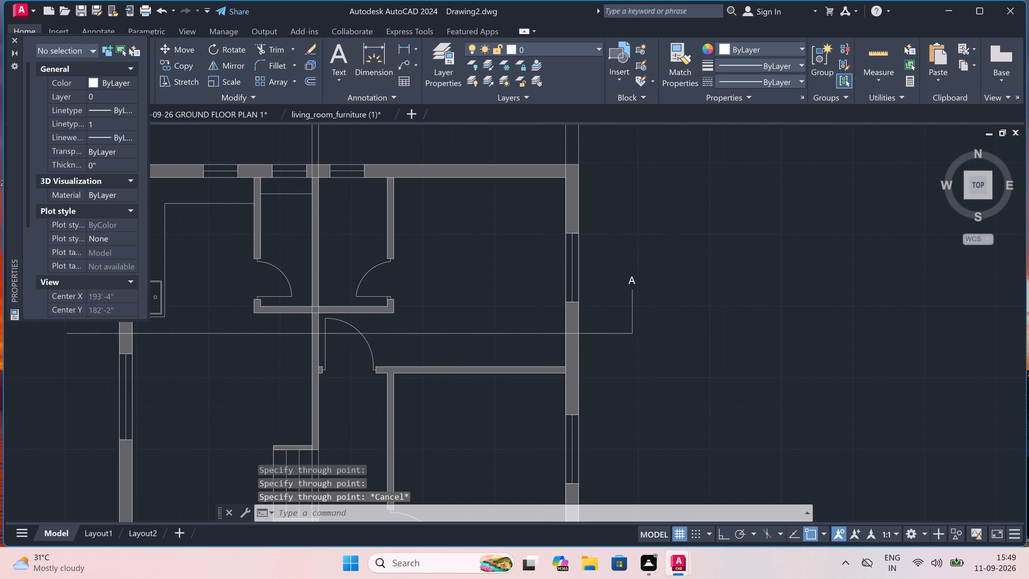
pyautogui.scroll(2, 505, 246)
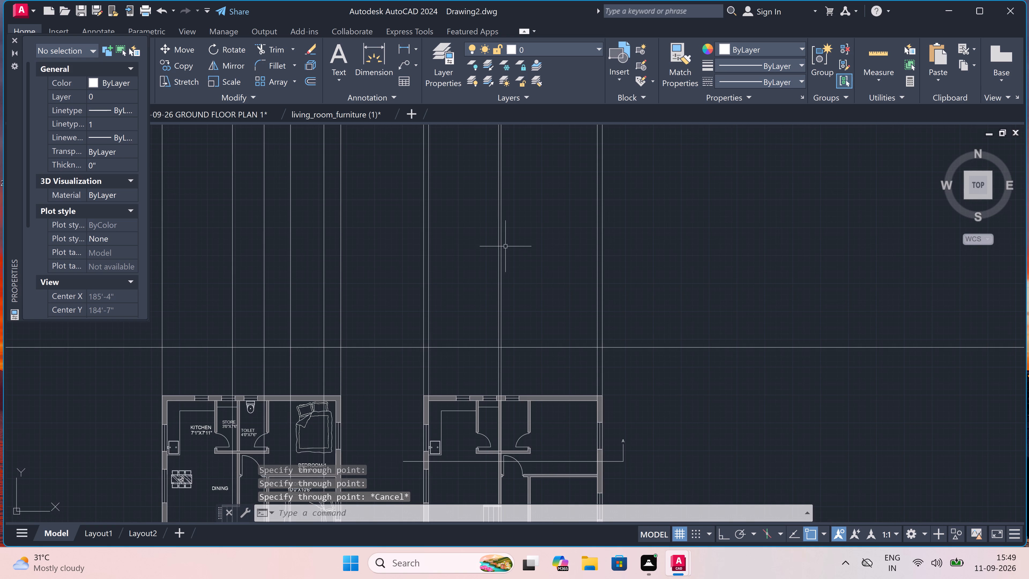
pyautogui.scroll(-3, 502, 256)
pyautogui.scroll(3, 438, 269)
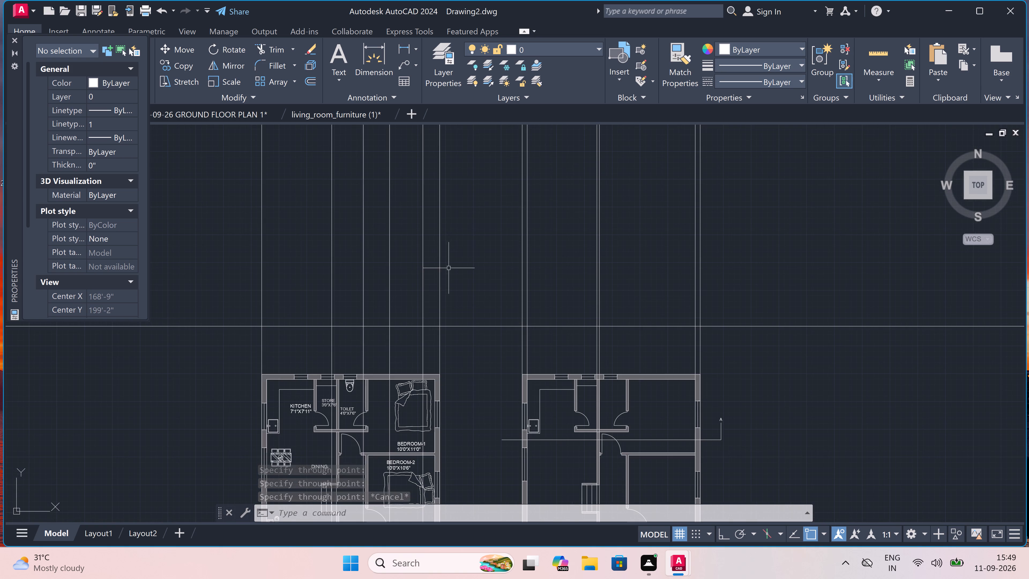
pyautogui.scroll(1, 462, 267)
pyautogui.scroll(1, 462, 300)
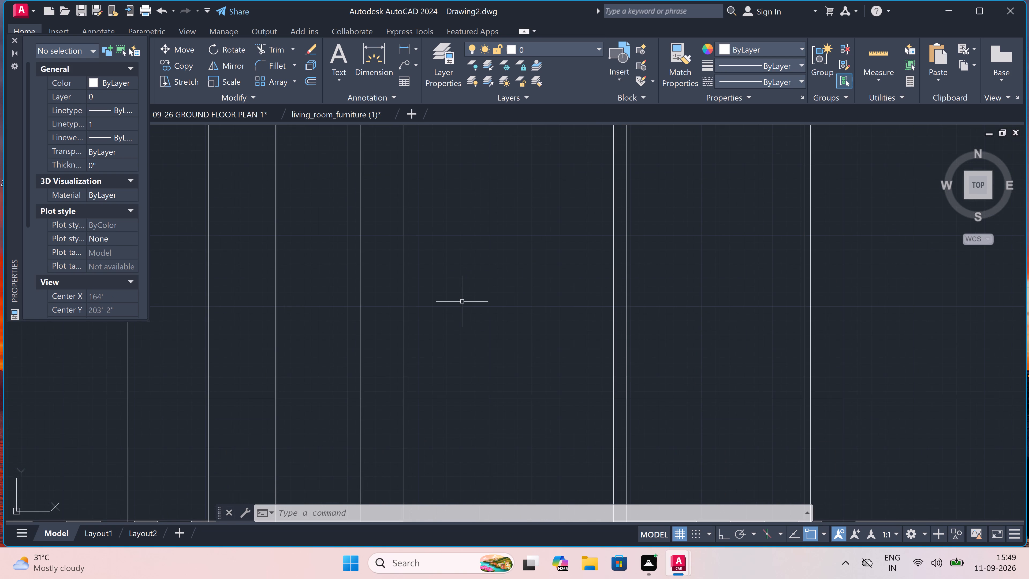
pyautogui.write('O')
pyautogui.press('space')
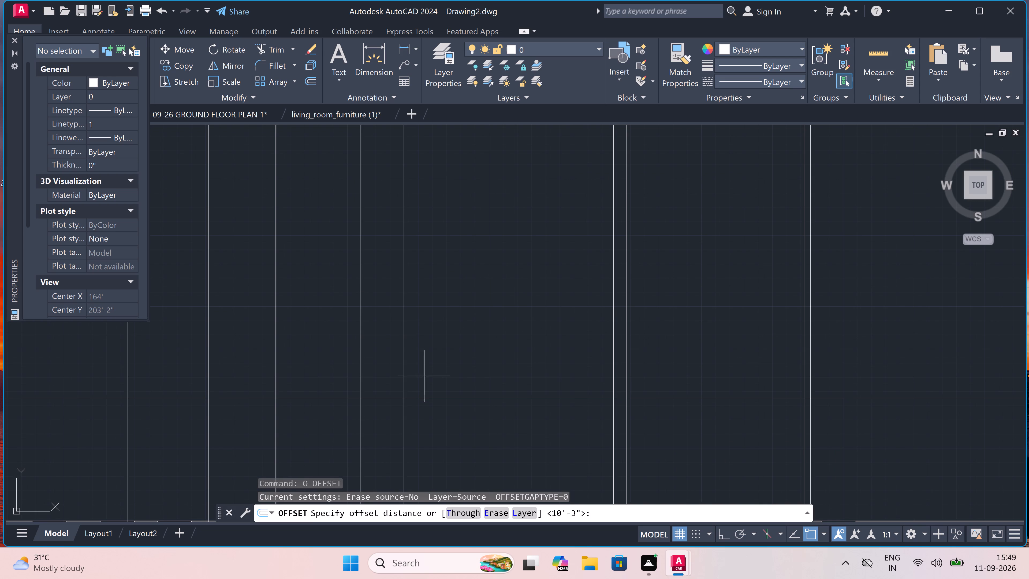
pyautogui.click(452, 398)
pyautogui.write("1'")
pyautogui.write('6"')
pyautogui.press('space')
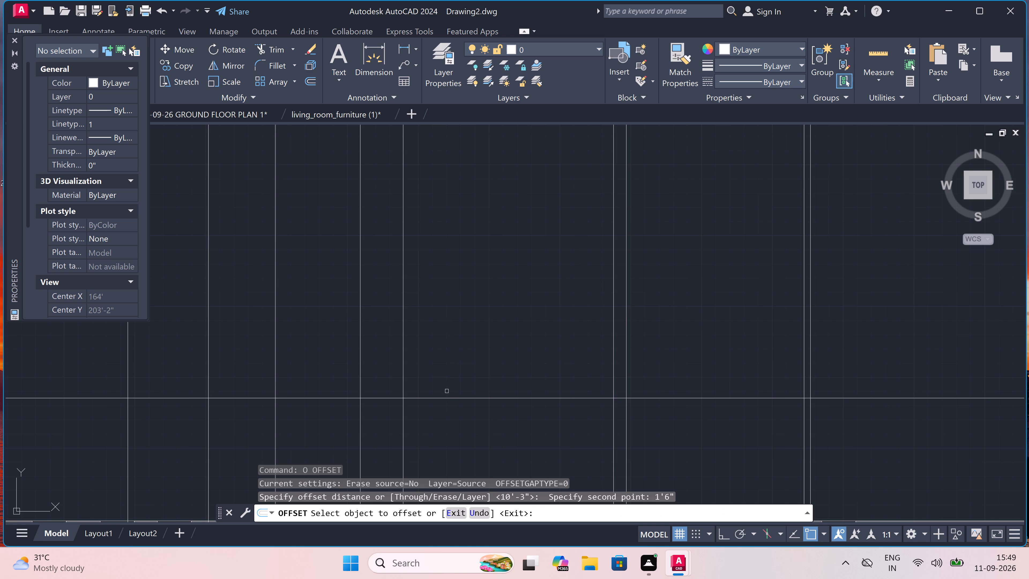
pyautogui.click(447, 399)
pyautogui.click(441, 368)
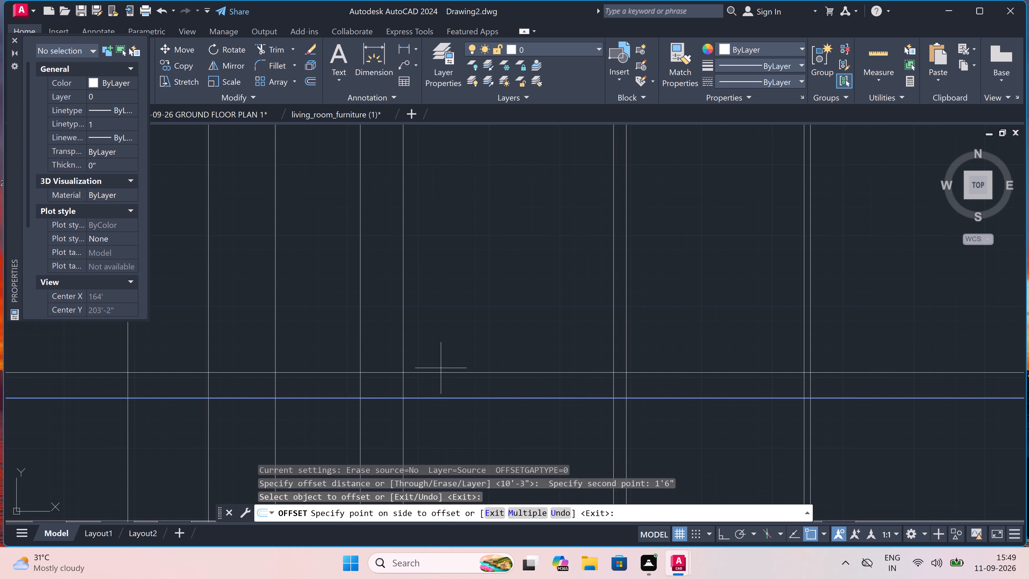
pyautogui.press('Escape')
# Offset the upper of the two horizontal construction lines upward by 3'.
pyautogui.write('O')
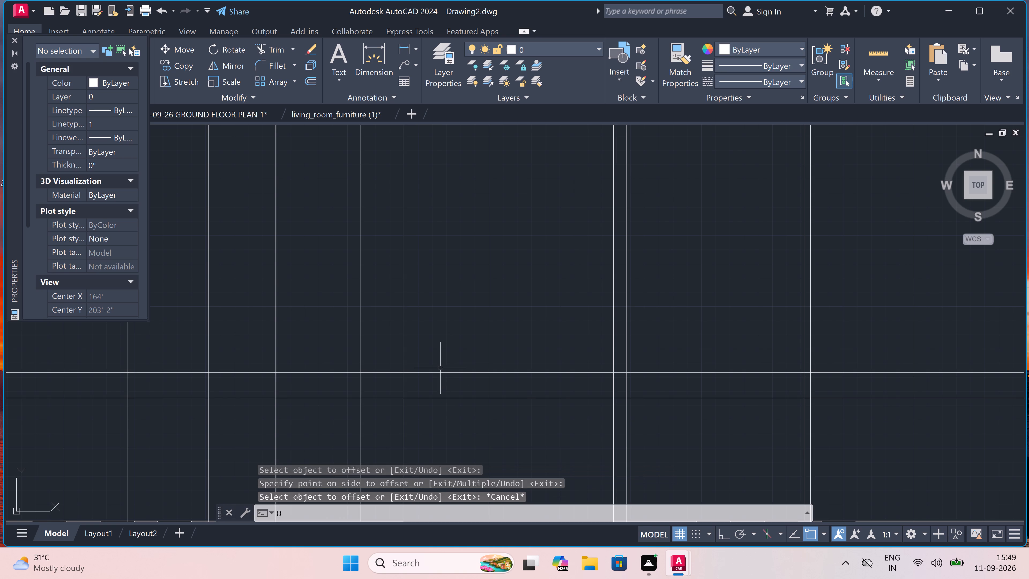
pyautogui.press('space')
pyautogui.click(430, 373)
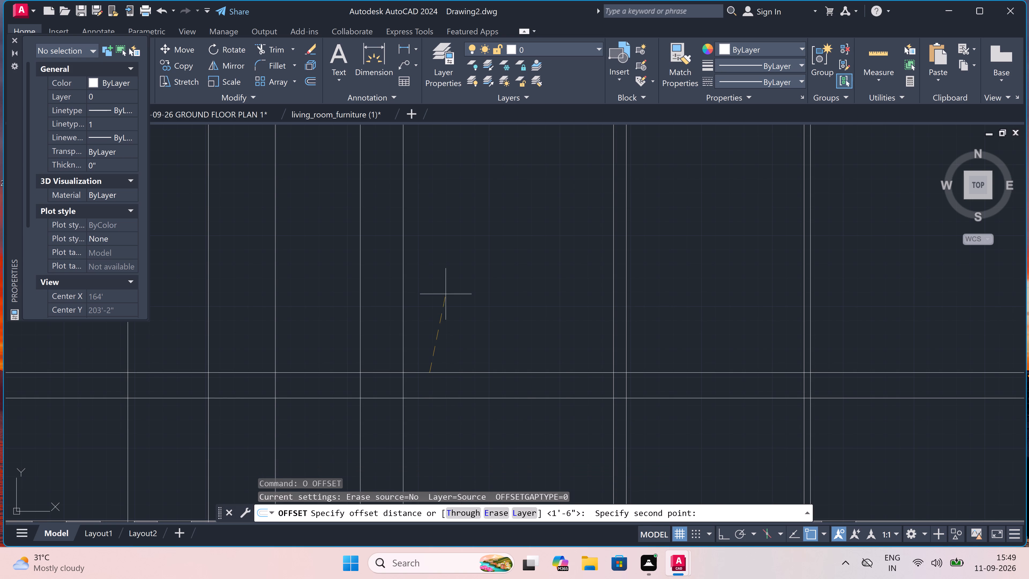
pyautogui.write("3'")
pyautogui.press('space')
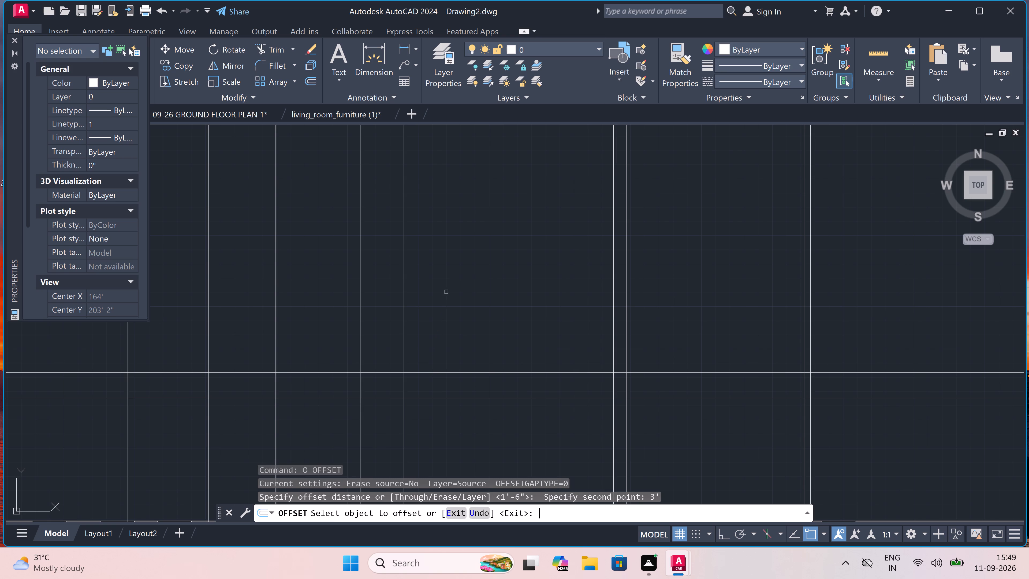
pyautogui.click(429, 370)
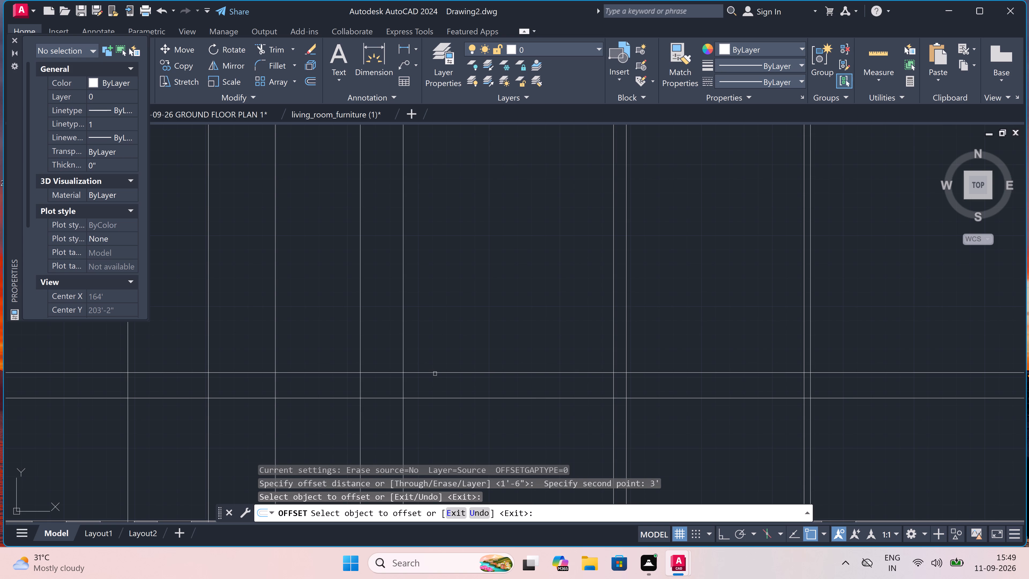
pyautogui.click(434, 373)
pyautogui.click(431, 355)
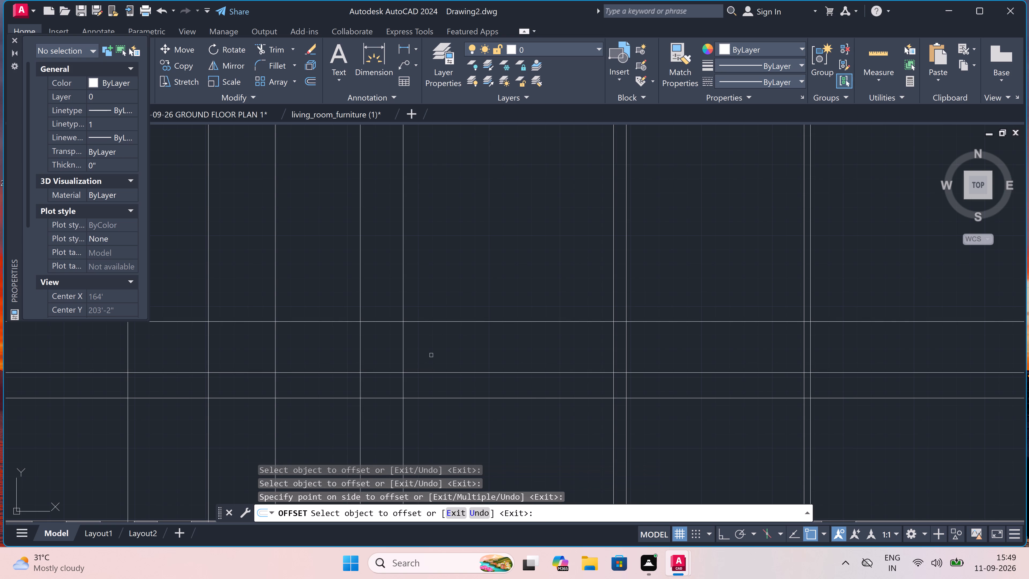
pyautogui.press('Escape')
# Offset the topmost horizontal construction line upward by 4'.
pyautogui.write('O')
pyautogui.press('space')
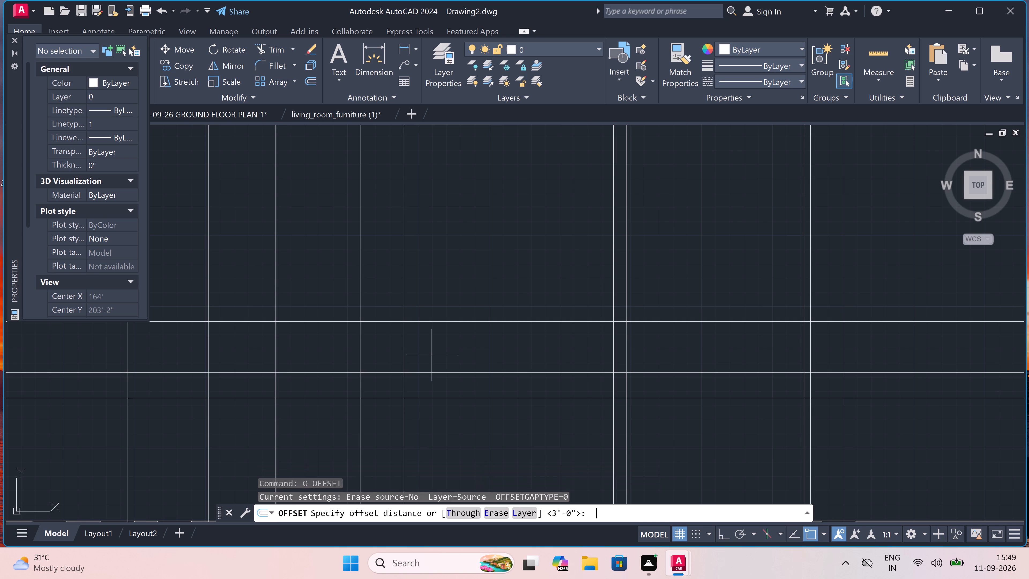
pyautogui.click(506, 320)
pyautogui.write("4'")
pyautogui.press('space')
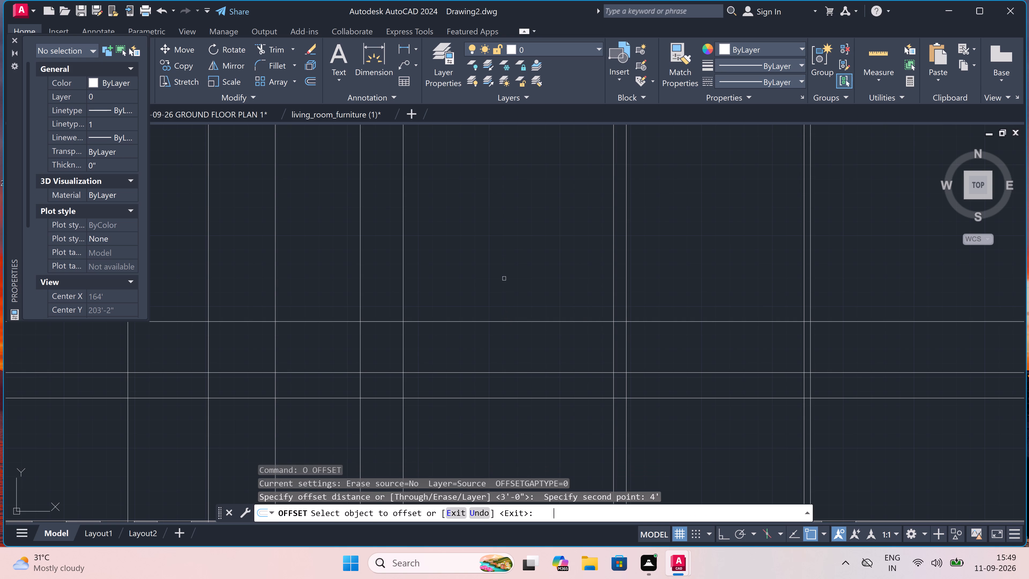
pyautogui.click(472, 321)
pyautogui.click(463, 307)
pyautogui.scroll(-4, 464, 307)
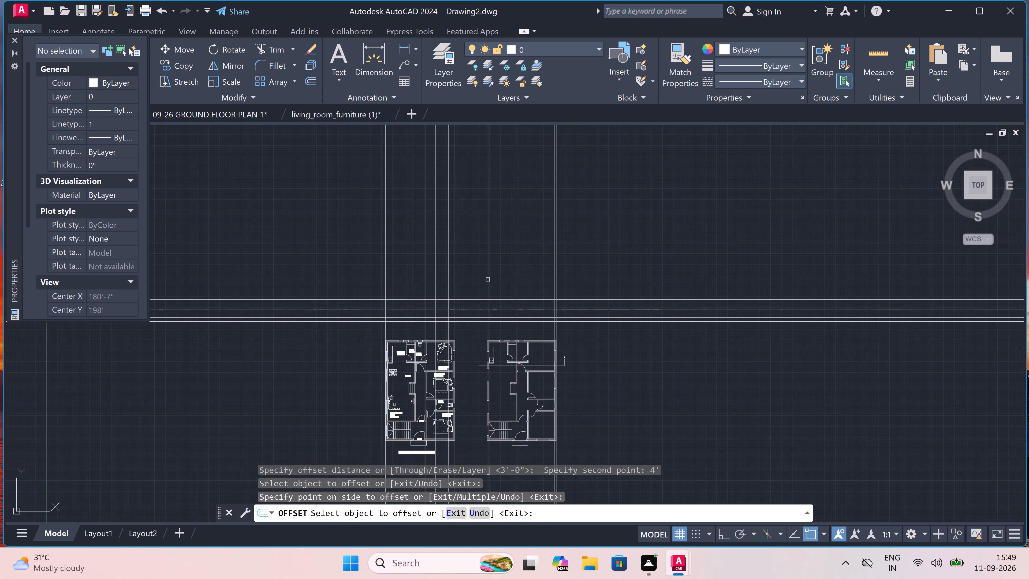
pyautogui.scroll(3, 473, 286)
pyautogui.press('Escape')
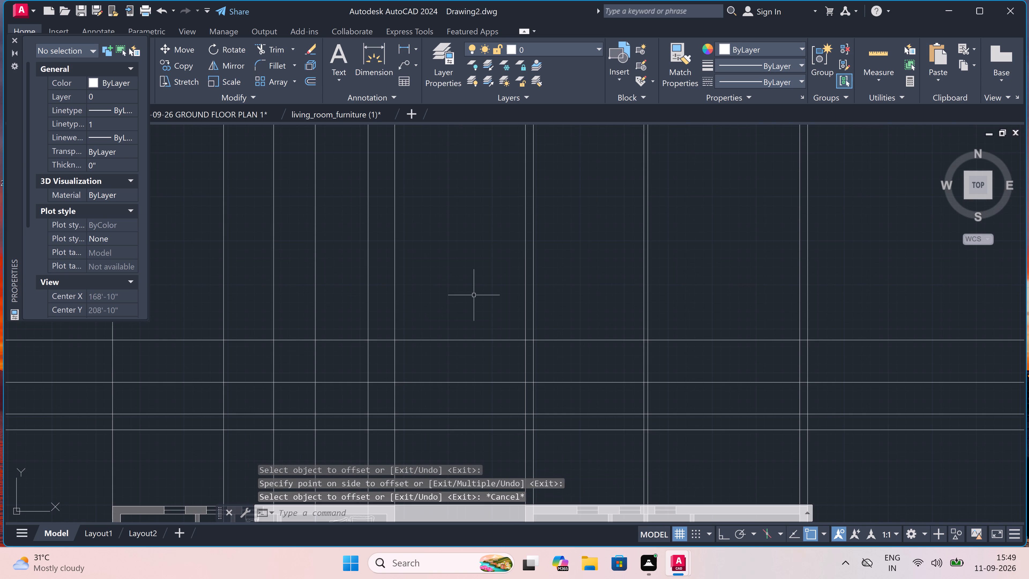
# Offset the topmost horizontal construction line upward by 3'.
pyautogui.press('o')
pyautogui.press('space')
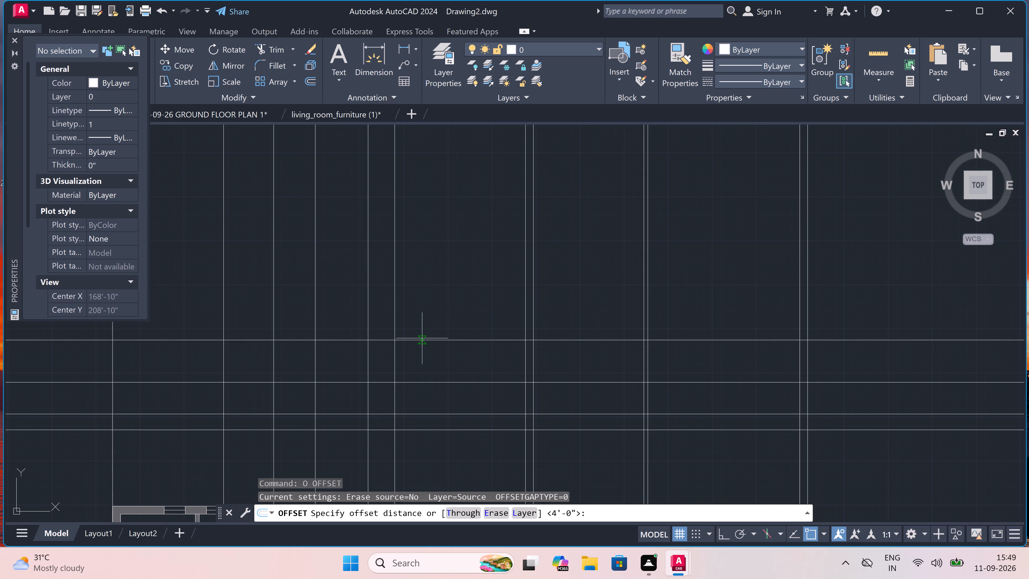
pyautogui.moveTo(422, 338); pyautogui.dragTo(422, 331)
pyautogui.write("3'")
pyautogui.press('space')
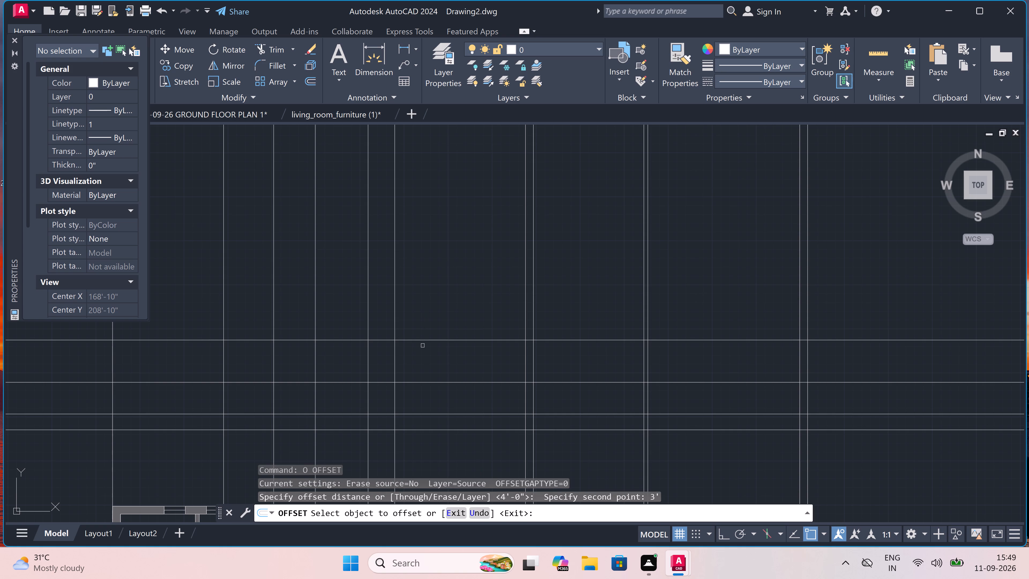
pyautogui.click(422, 336)
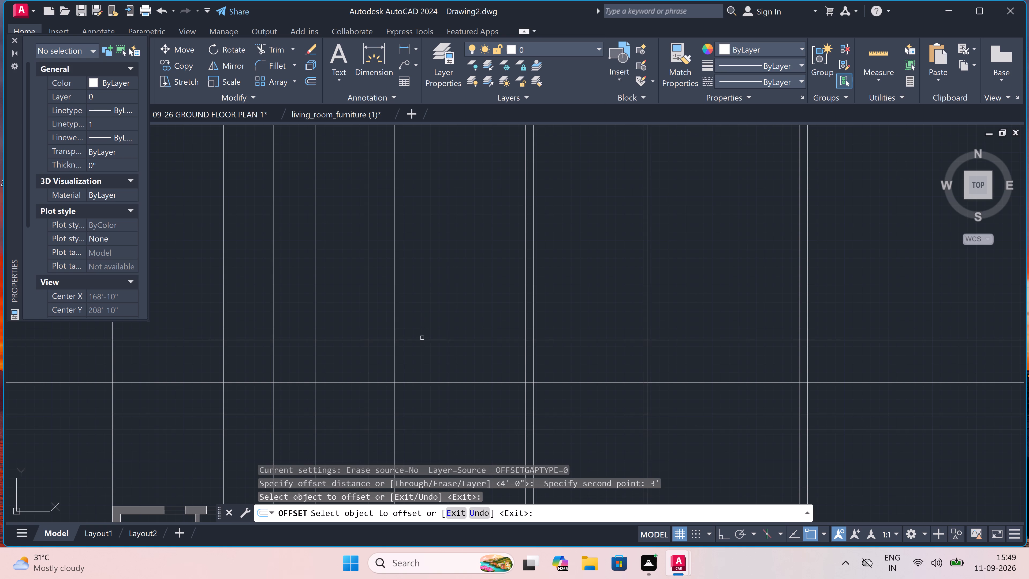
pyautogui.click(422, 340)
pyautogui.click(423, 330)
pyautogui.scroll(2, 437, 305)
pyautogui.press('Escape')
# Offset the new topmost horizontal construction line upward by 6", with Ortho mode turned on.
pyautogui.write('O')
pyautogui.press('space')
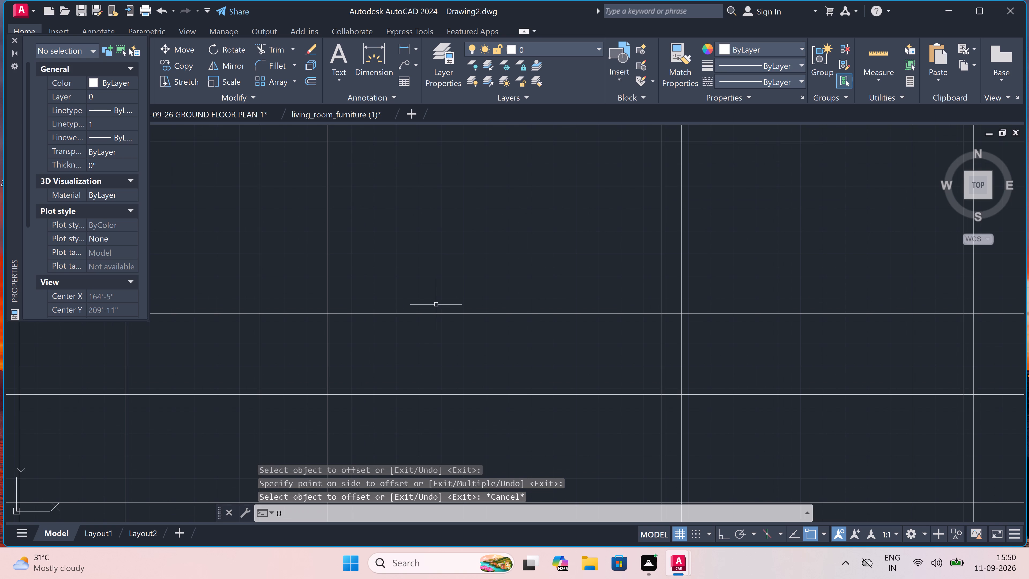
pyautogui.click(434, 314)
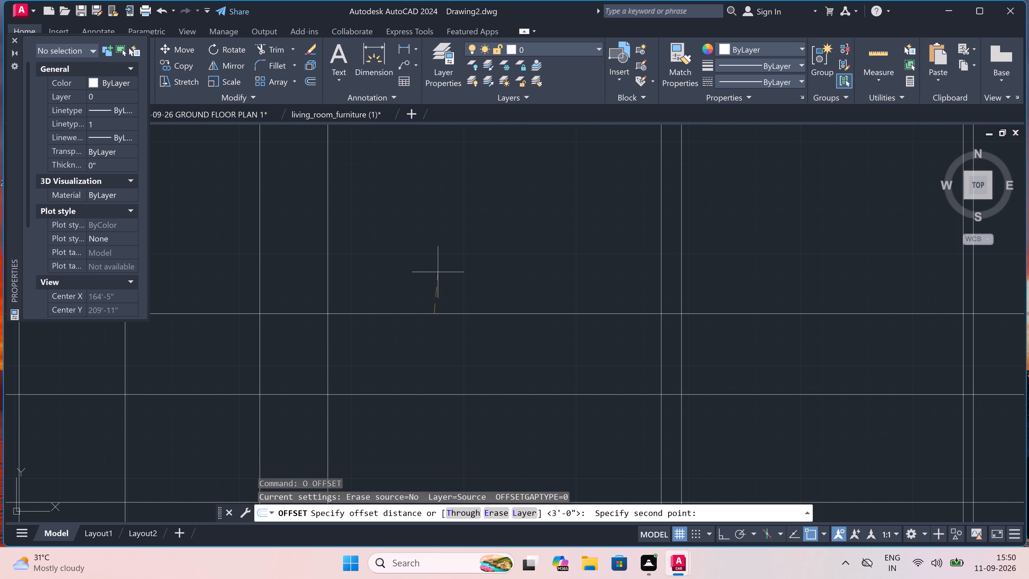
pyautogui.press('F8')
pyautogui.write('6"')
pyautogui.press('space')
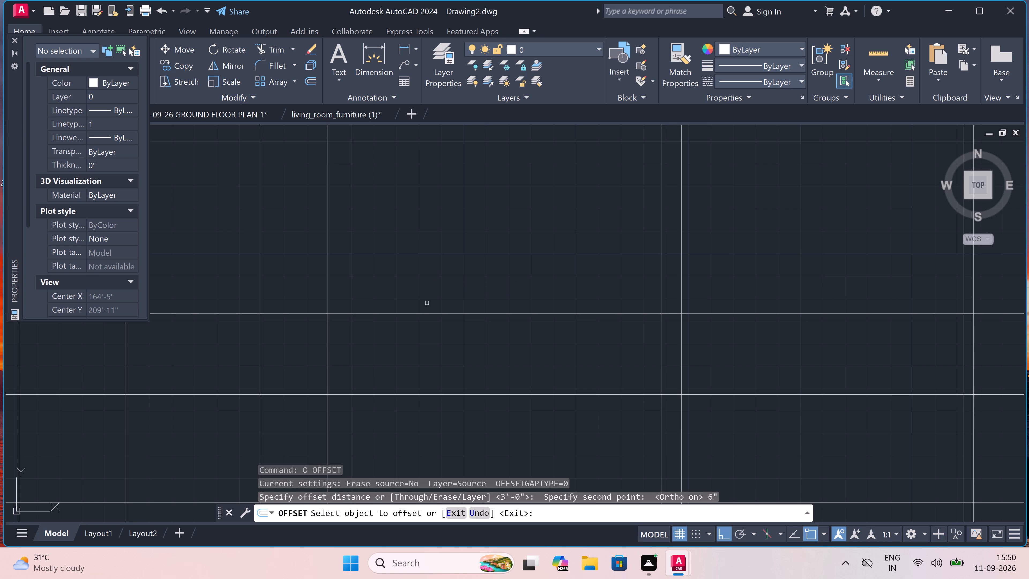
pyautogui.click(423, 313)
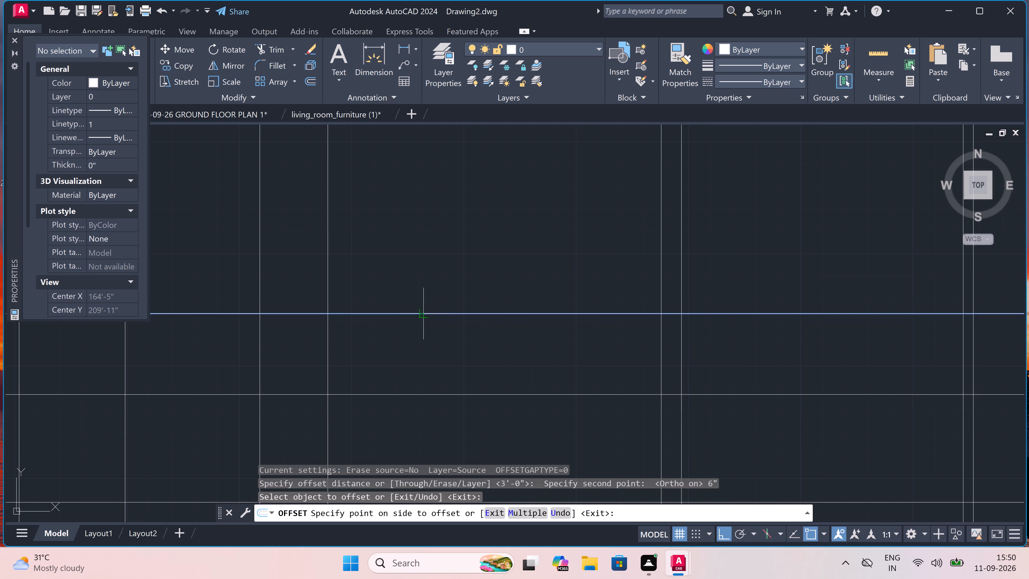
pyautogui.click(417, 298)
pyautogui.press('Escape')
# Offset the topmost horizontal construction line upward by 3'6".
pyautogui.write('O')
pyautogui.press('space')
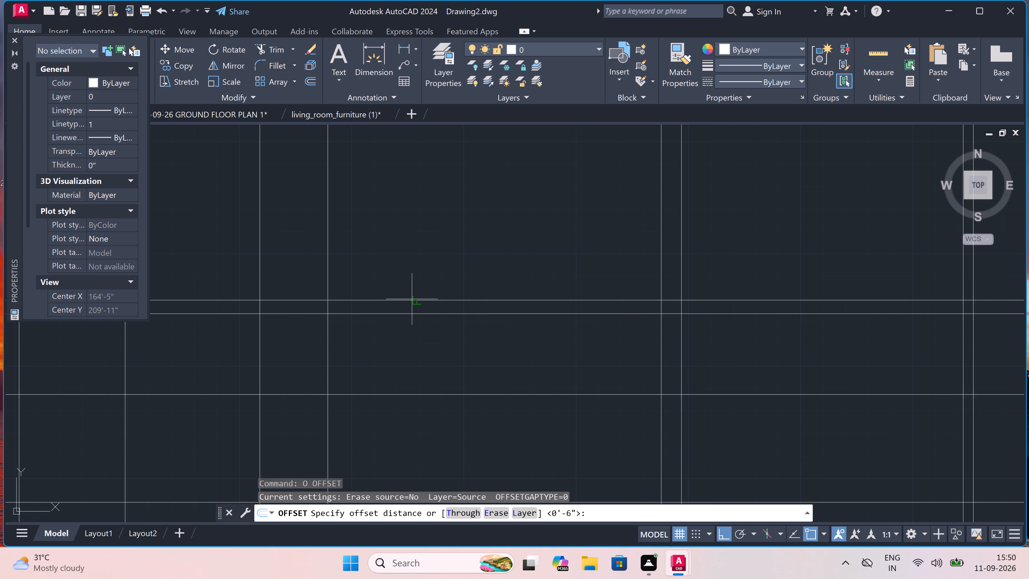
pyautogui.click(416, 300)
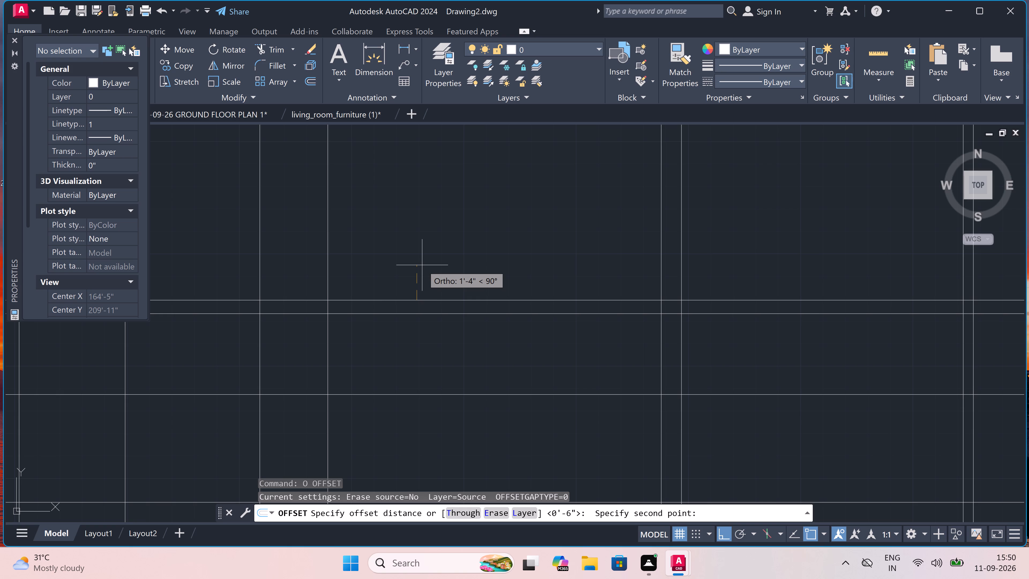
pyautogui.write('3\'6"')
pyautogui.press('space')
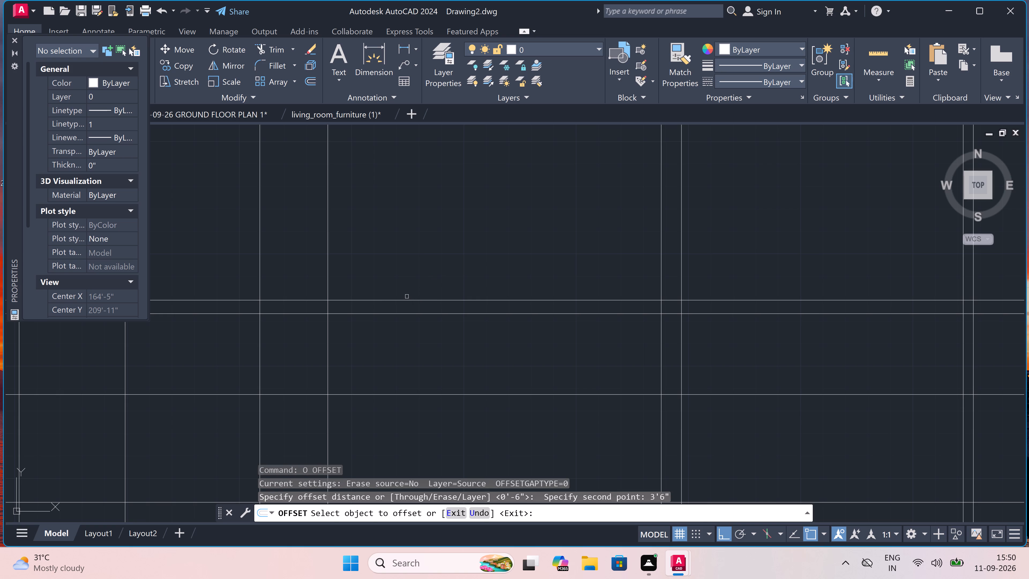
pyautogui.click(405, 300)
pyautogui.click(403, 287)
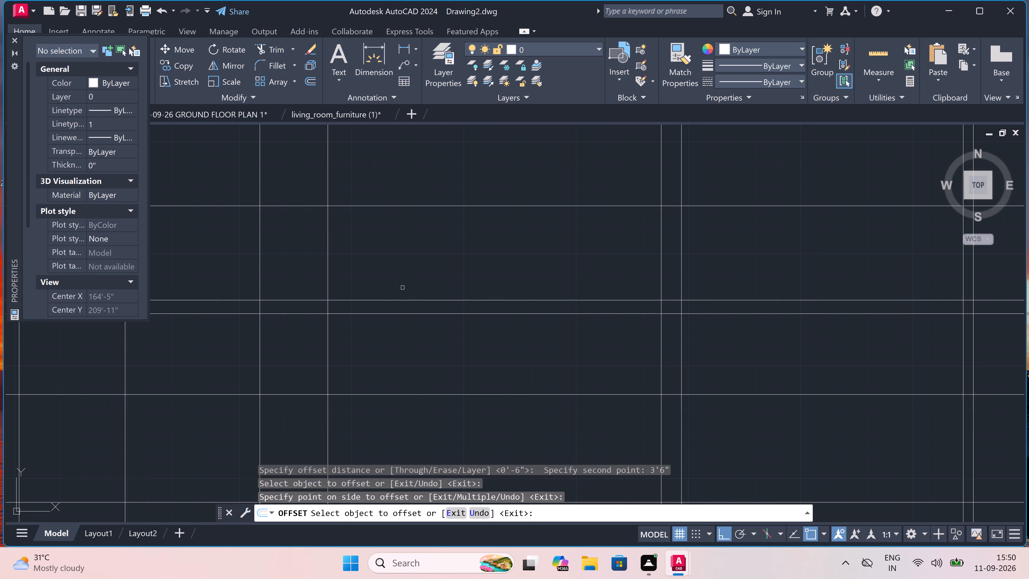
pyautogui.press('Escape')
# Trim the horizontal level lines in the gap between the two plans and beyond the section plan's outer wall nearest label A.
pyautogui.scroll(-4, 402, 271)
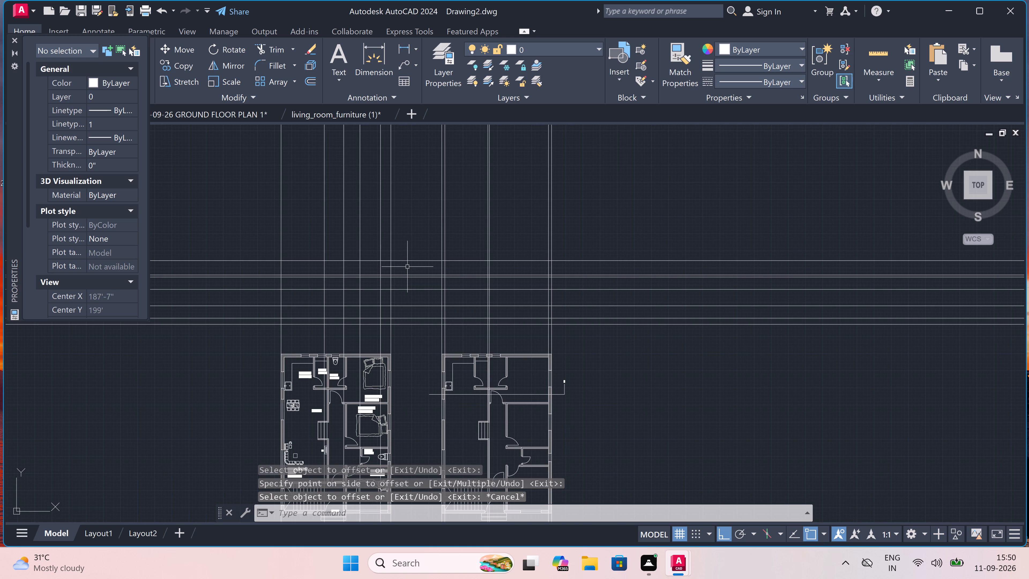
pyautogui.write('TR')
pyautogui.press('space')
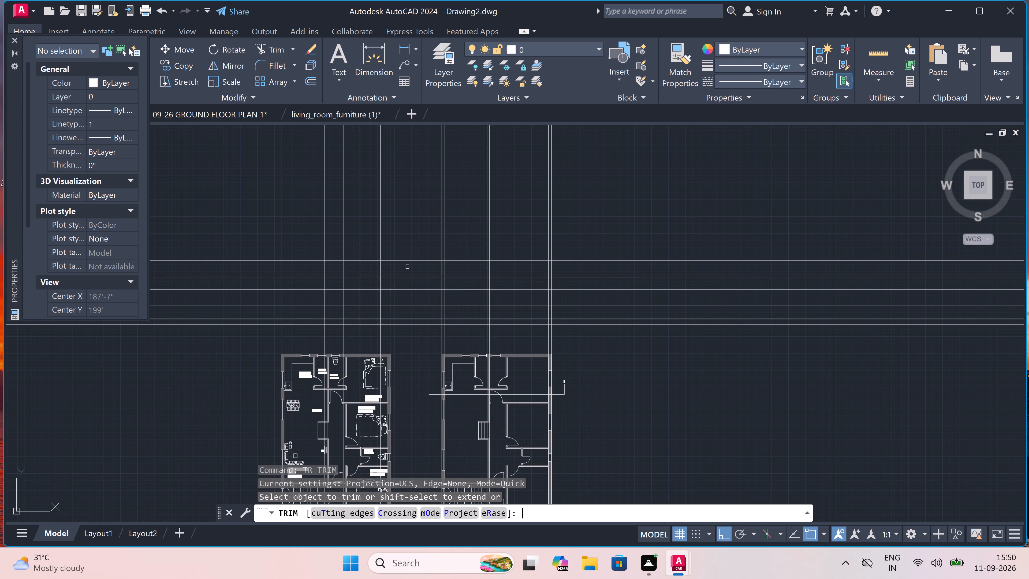
pyautogui.click(408, 252)
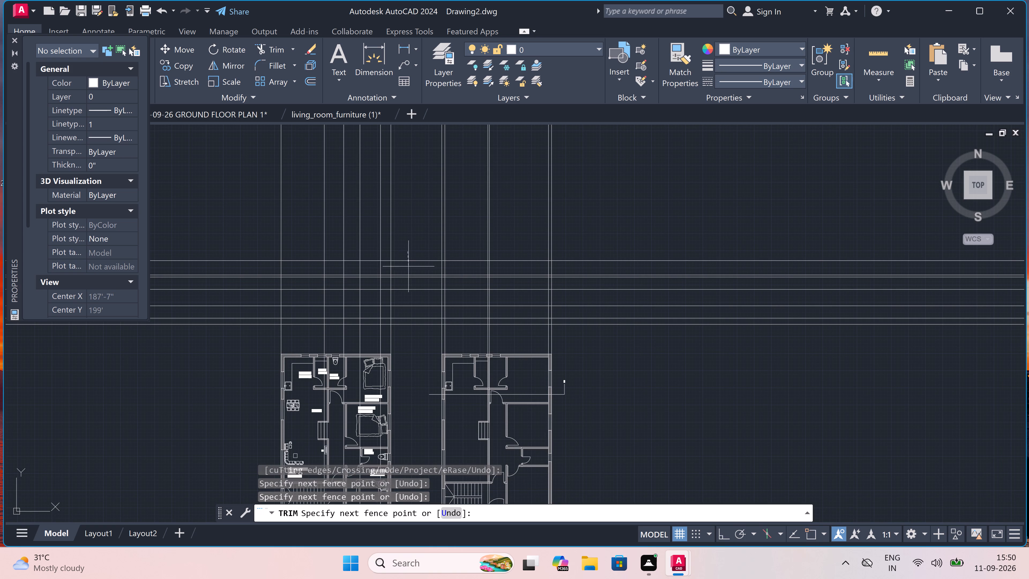
pyautogui.doubleClick(411, 343)
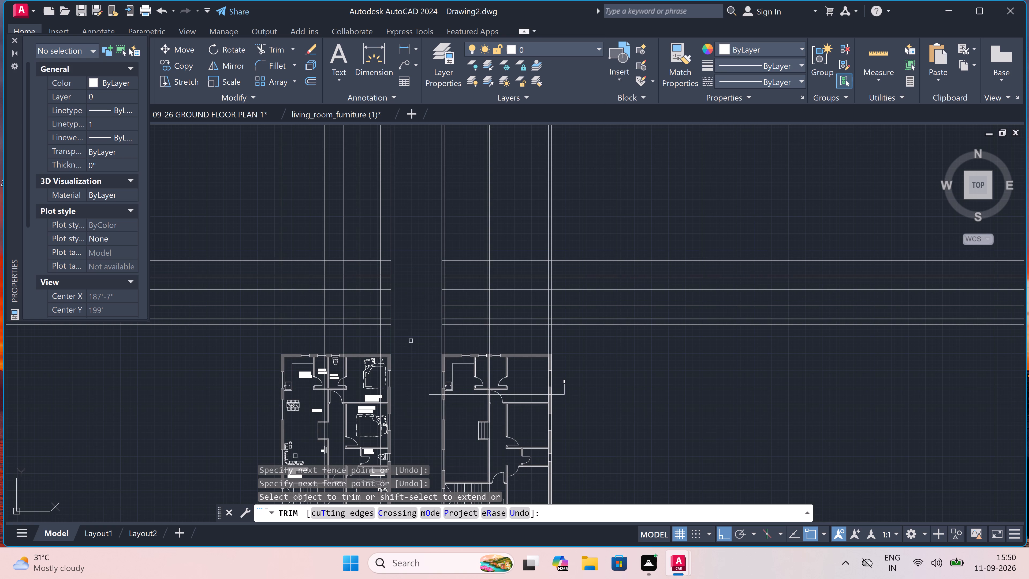
pyautogui.click(583, 216)
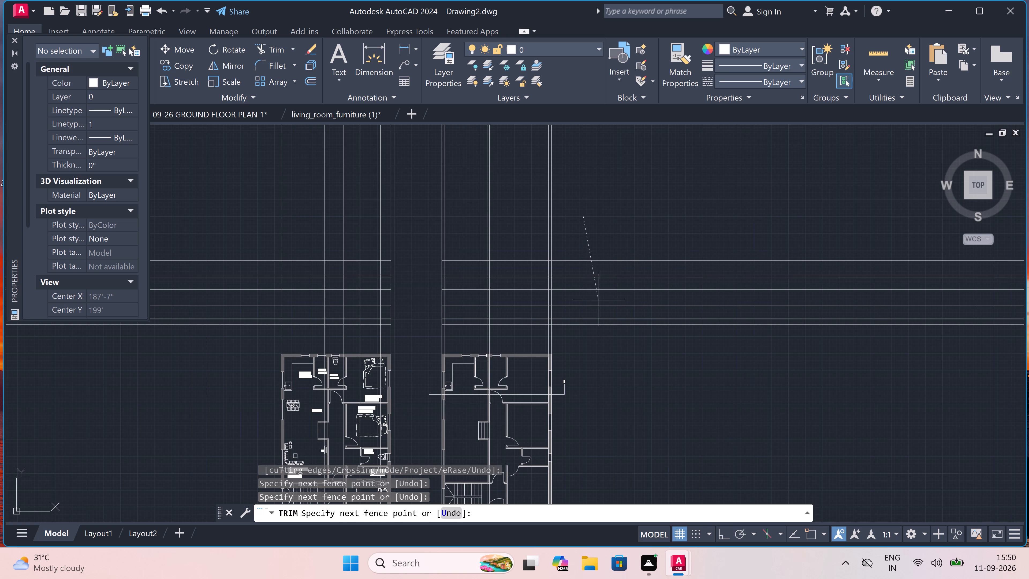
pyautogui.moveTo(606, 343); pyautogui.dragTo(606, 341)
# Trim all vertical construction lines above the topmost horizontal level line over both plans.
pyautogui.moveTo(590, 213); pyautogui.dragTo(584, 213)
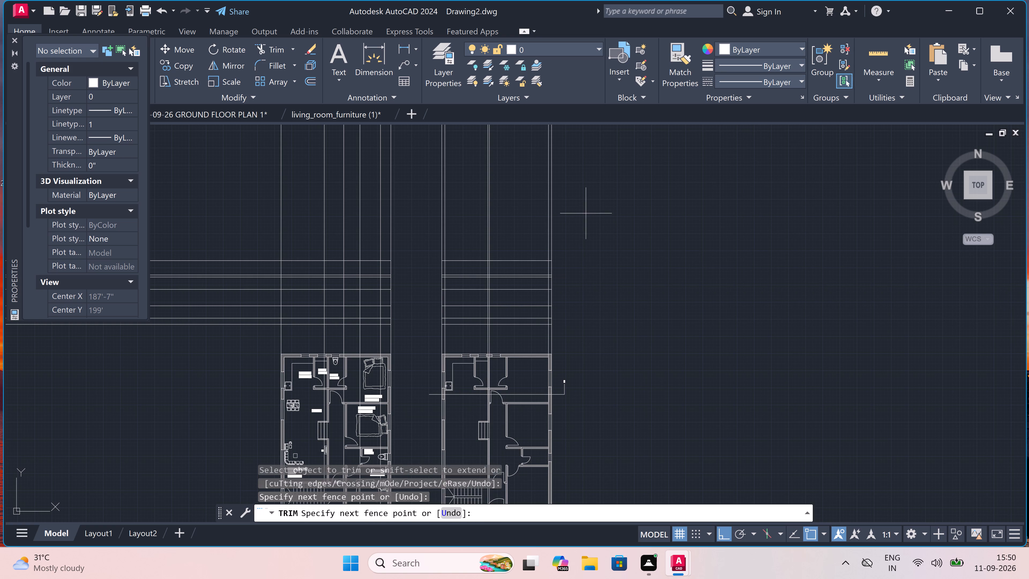
pyautogui.click(253, 233)
pyautogui.click(615, 218)
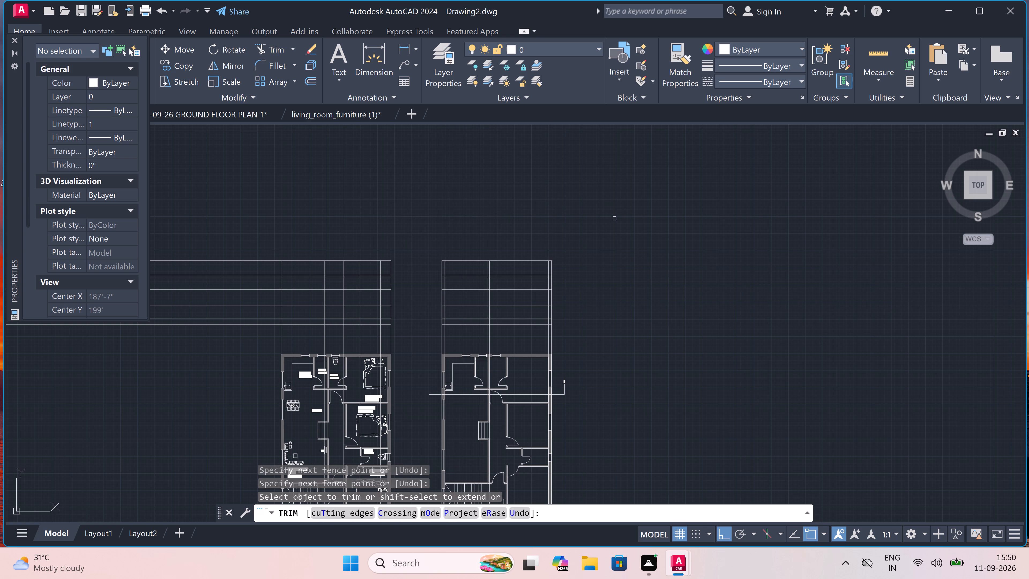
# Trim the horizontal level lines that extend past the furnished plan's outer wall on the kitchen side.
pyautogui.click(234, 355)
pyautogui.click(239, 244)
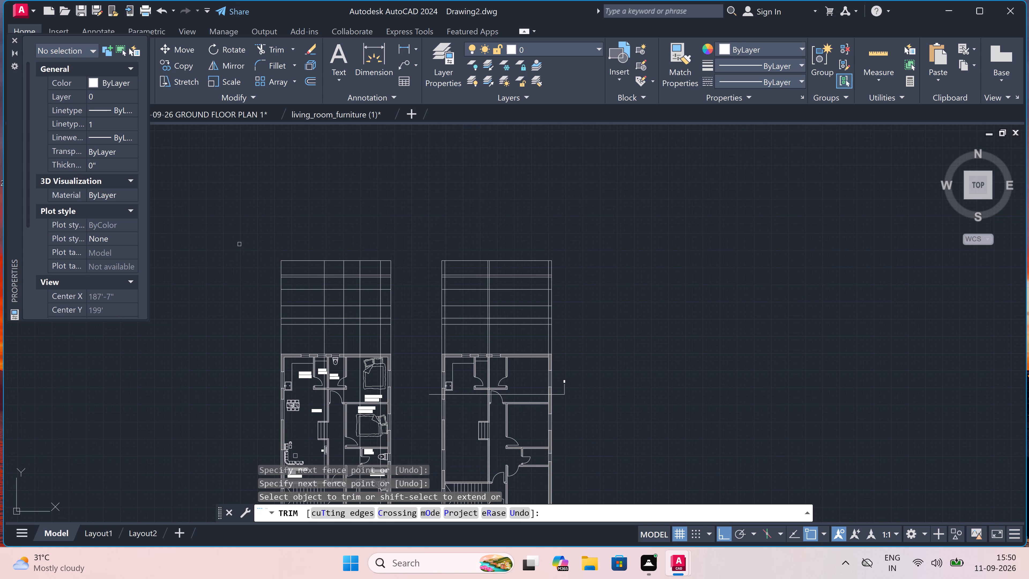
# Trim the four interior vertical lines out of the top 3'6" band and the 6" band above the furnished plan.
pyautogui.scroll(1, 313, 259)
pyautogui.scroll(1, 367, 273)
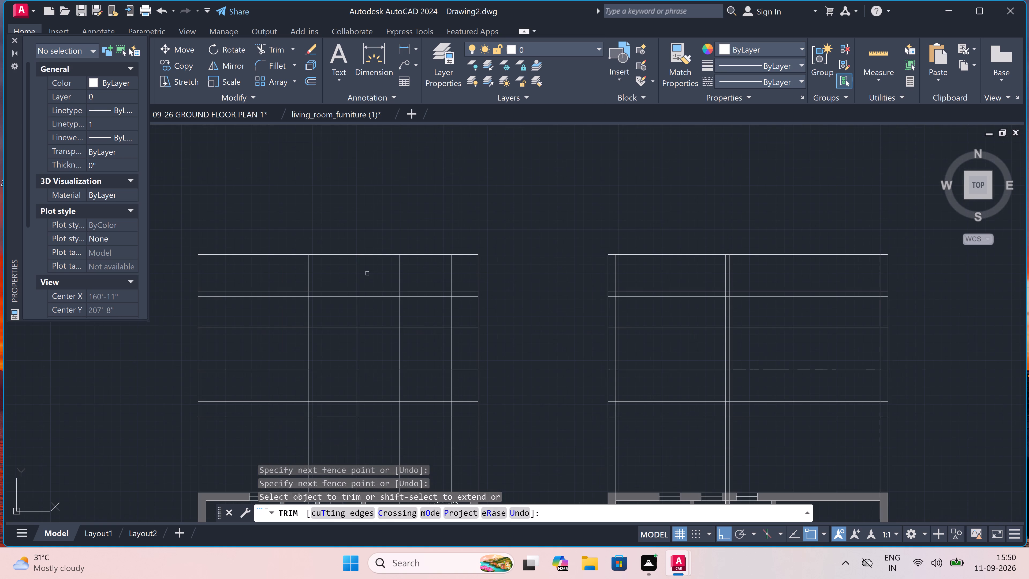
pyautogui.click(464, 272)
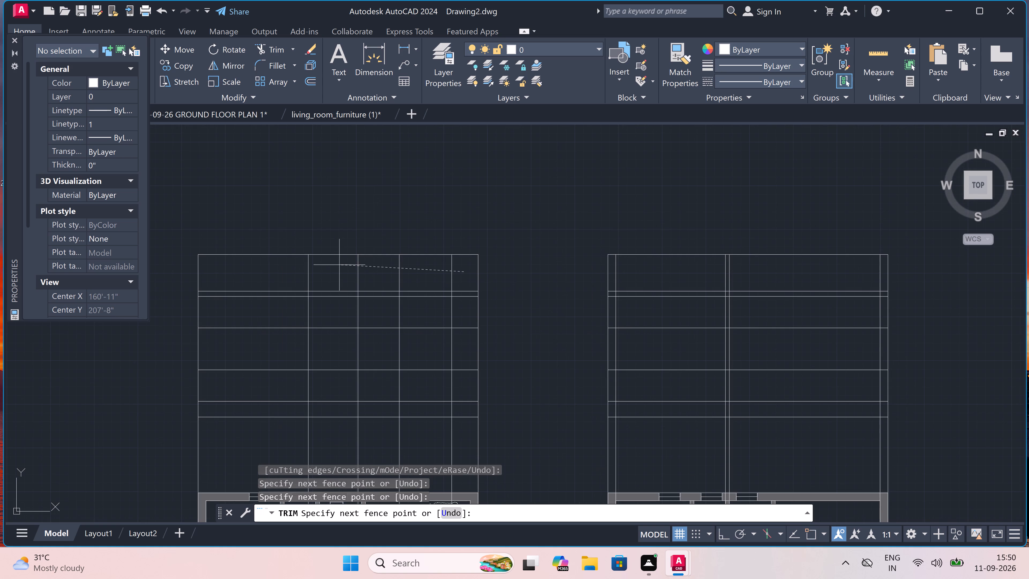
pyautogui.click(278, 279)
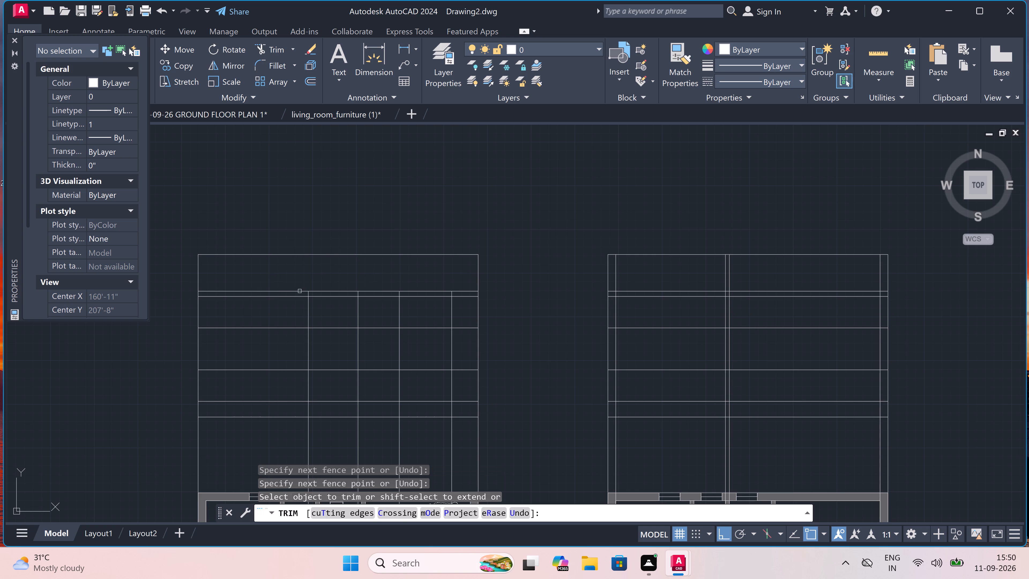
pyautogui.scroll(3, 315, 294)
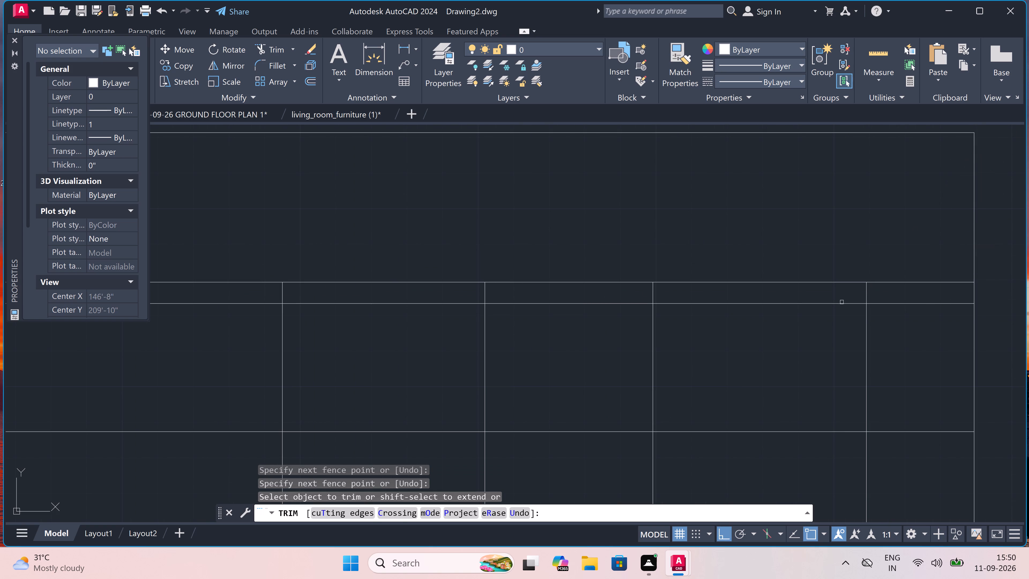
pyautogui.click(880, 294)
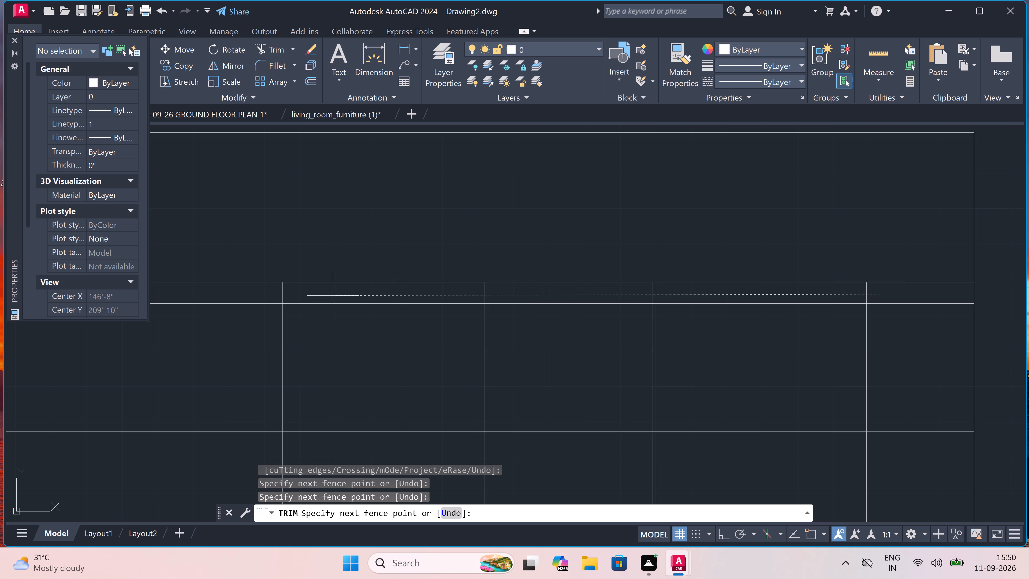
pyautogui.click(269, 291)
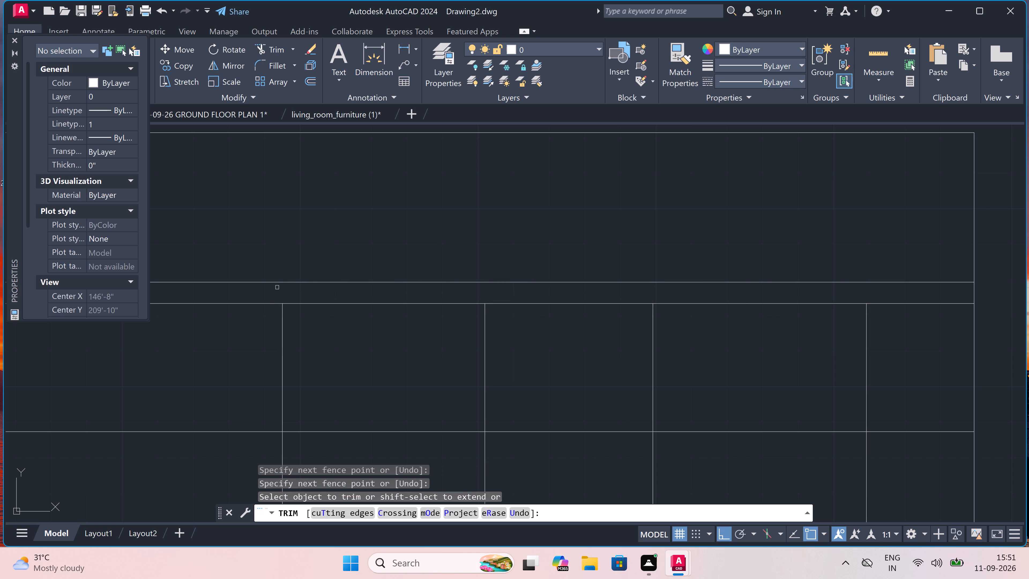
# Trim the four interior vertical lines out of the 3' band directly below the 6" band above the furnished plan.
pyautogui.scroll(-3, 449, 240)
pyautogui.scroll(-2, 464, 263)
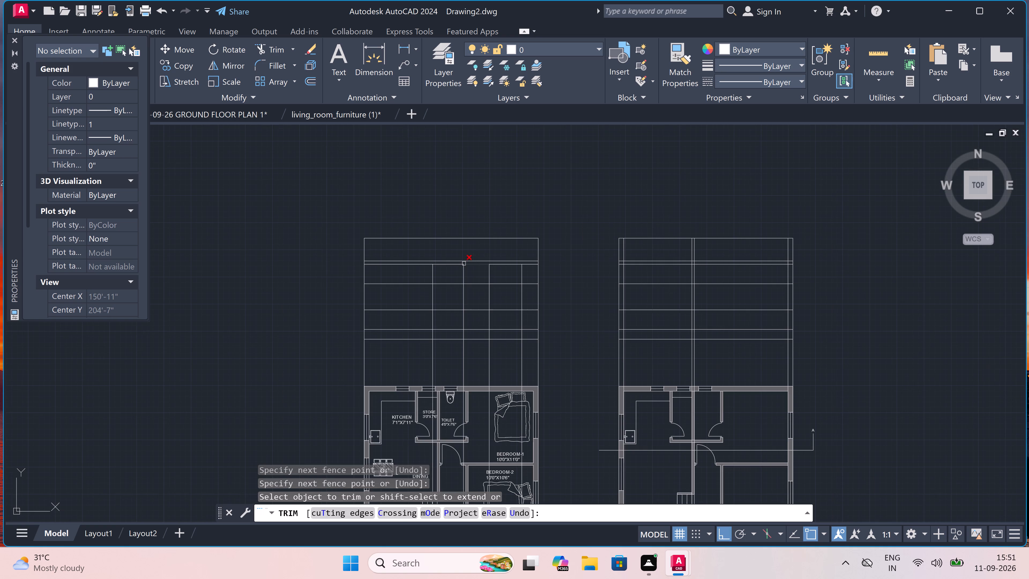
pyautogui.scroll(3, 477, 273)
pyautogui.scroll(-2, 478, 276)
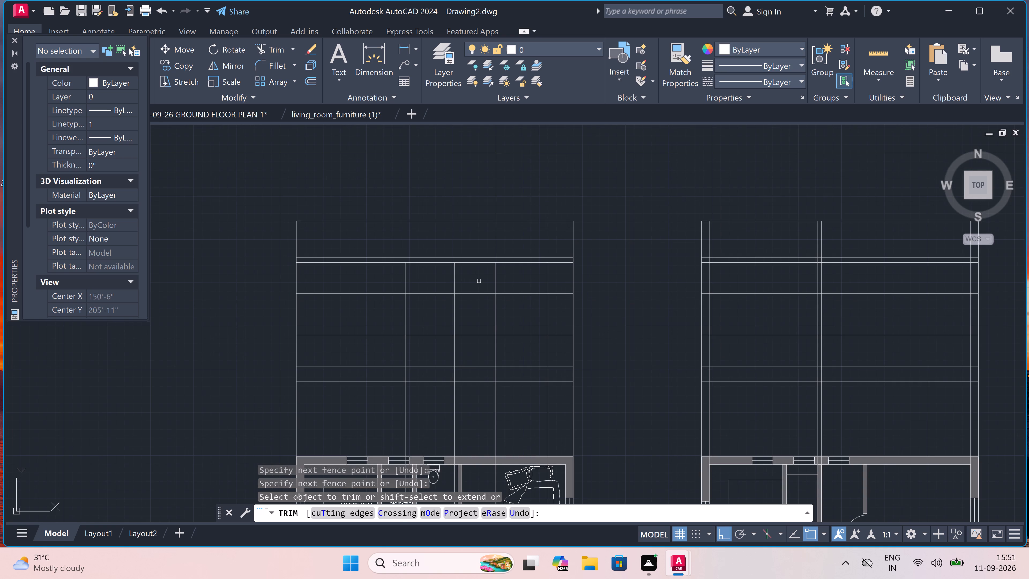
pyautogui.scroll(1, 509, 284)
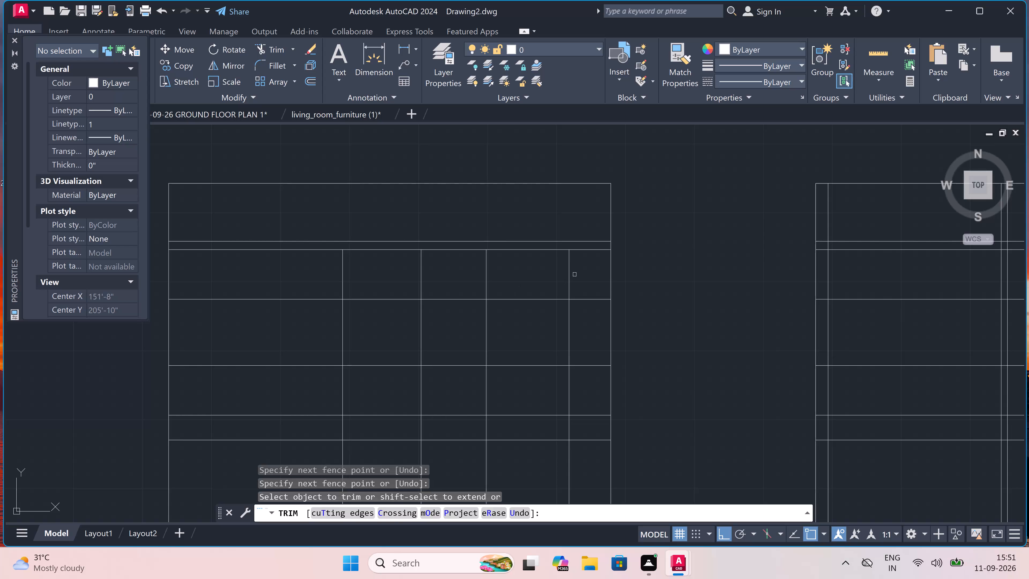
pyautogui.click(575, 274)
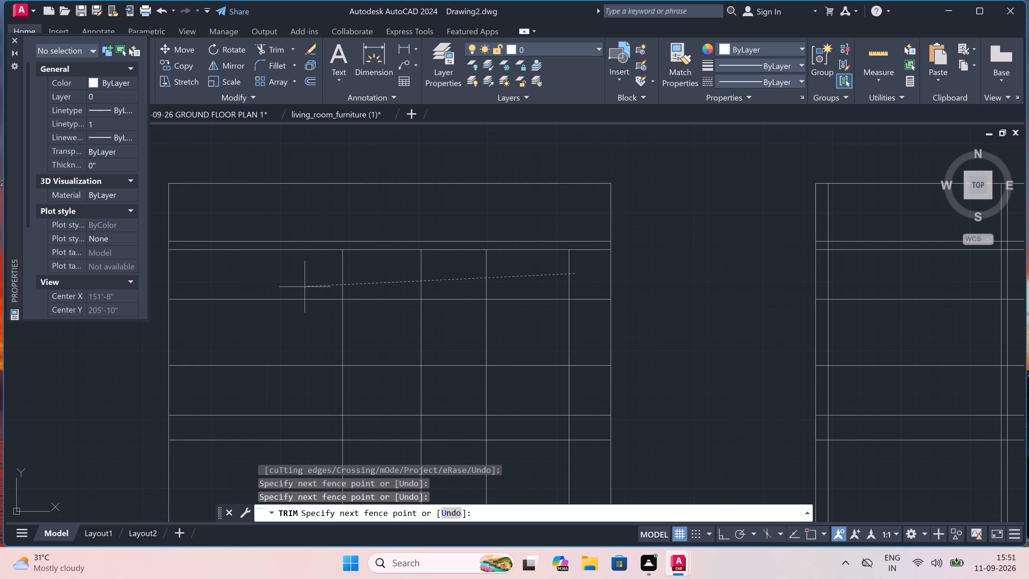
pyautogui.click(303, 279)
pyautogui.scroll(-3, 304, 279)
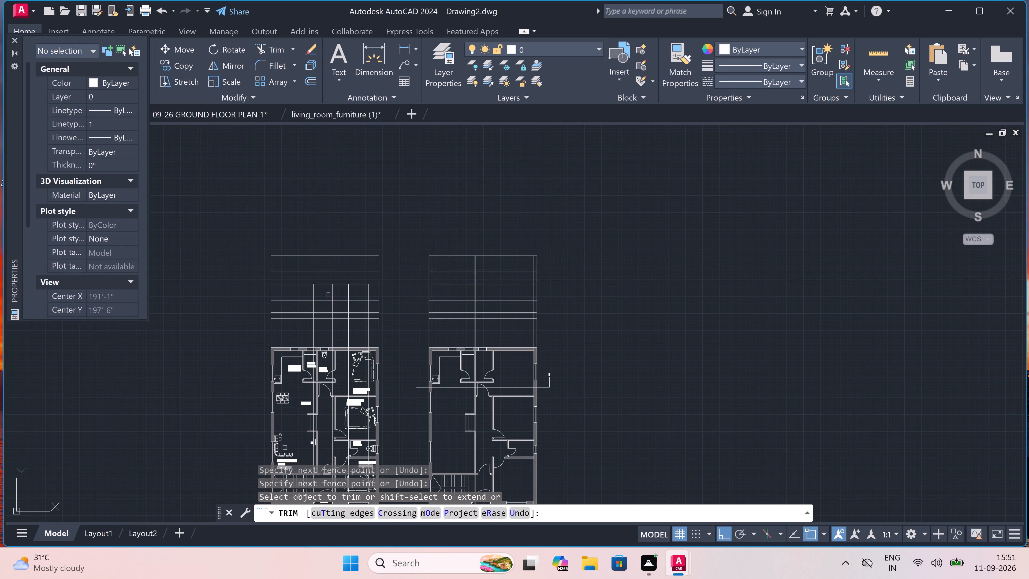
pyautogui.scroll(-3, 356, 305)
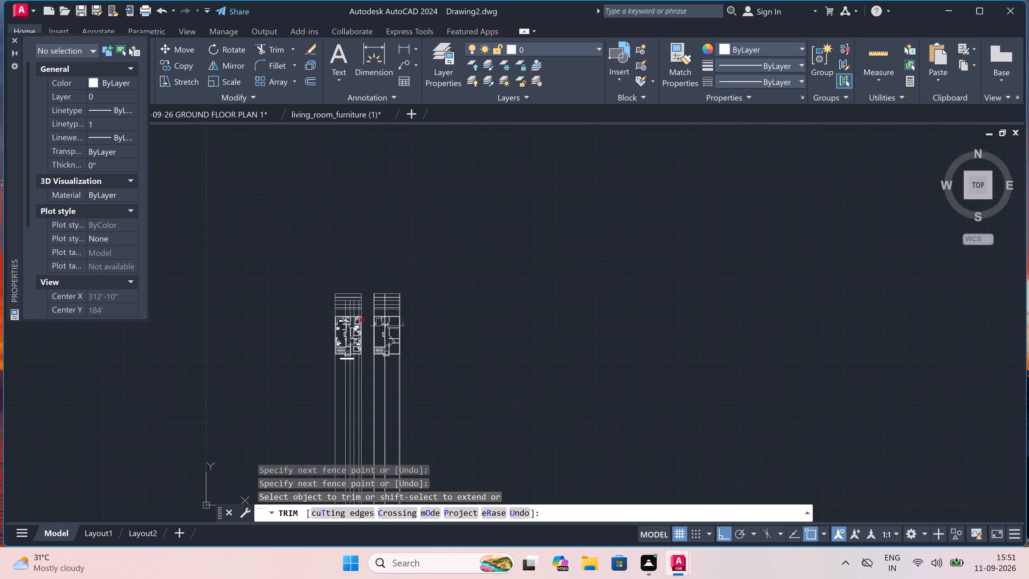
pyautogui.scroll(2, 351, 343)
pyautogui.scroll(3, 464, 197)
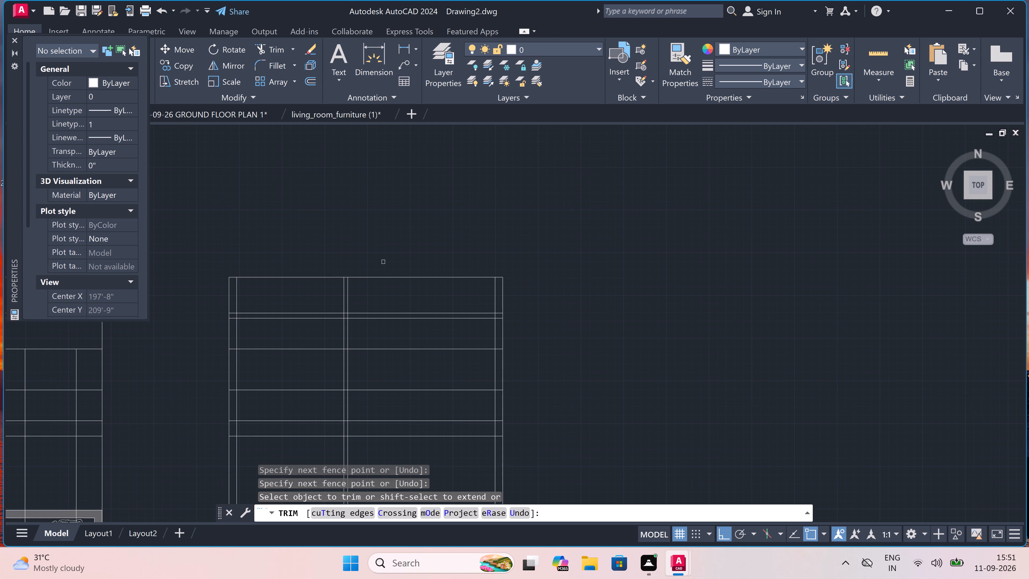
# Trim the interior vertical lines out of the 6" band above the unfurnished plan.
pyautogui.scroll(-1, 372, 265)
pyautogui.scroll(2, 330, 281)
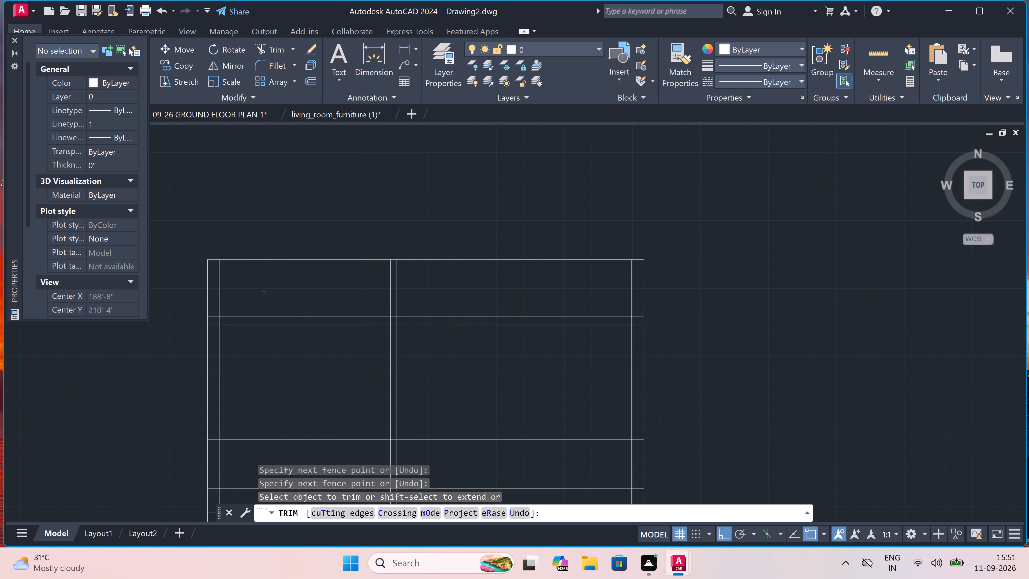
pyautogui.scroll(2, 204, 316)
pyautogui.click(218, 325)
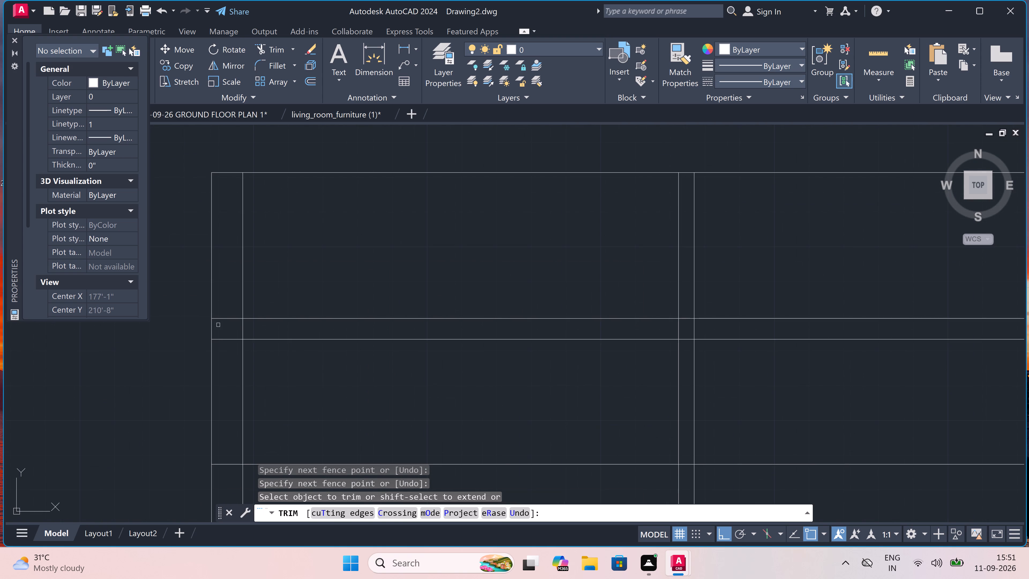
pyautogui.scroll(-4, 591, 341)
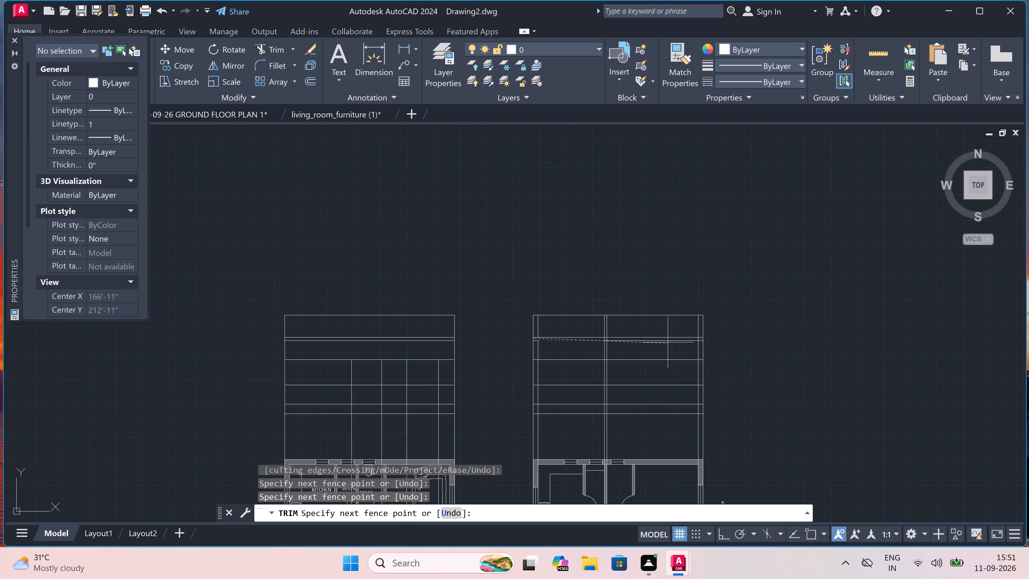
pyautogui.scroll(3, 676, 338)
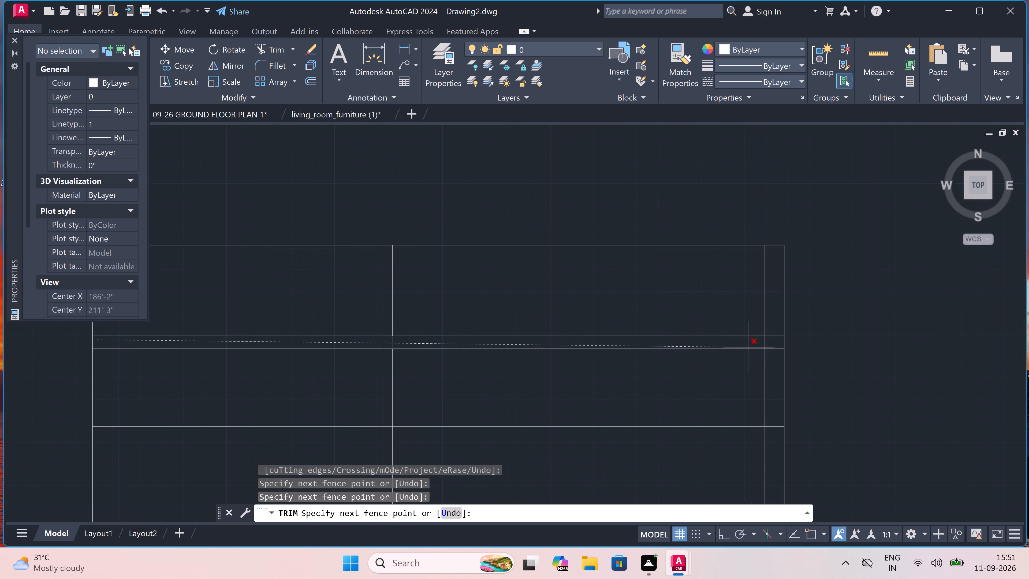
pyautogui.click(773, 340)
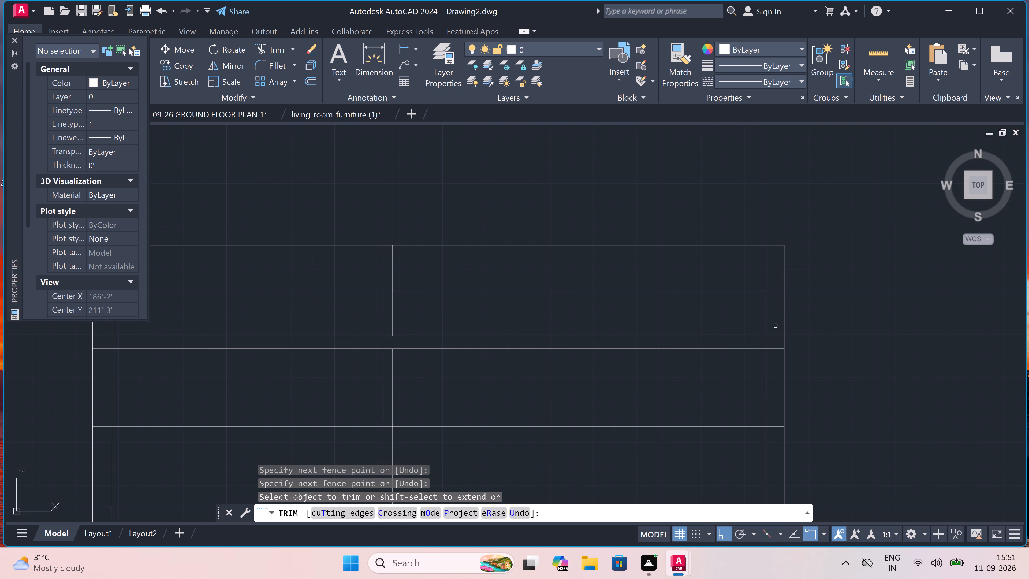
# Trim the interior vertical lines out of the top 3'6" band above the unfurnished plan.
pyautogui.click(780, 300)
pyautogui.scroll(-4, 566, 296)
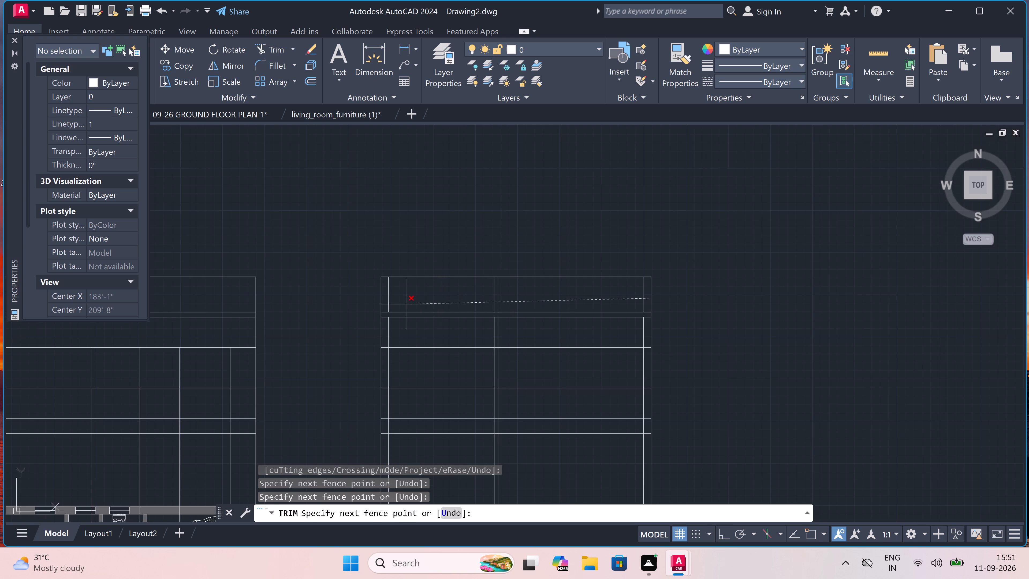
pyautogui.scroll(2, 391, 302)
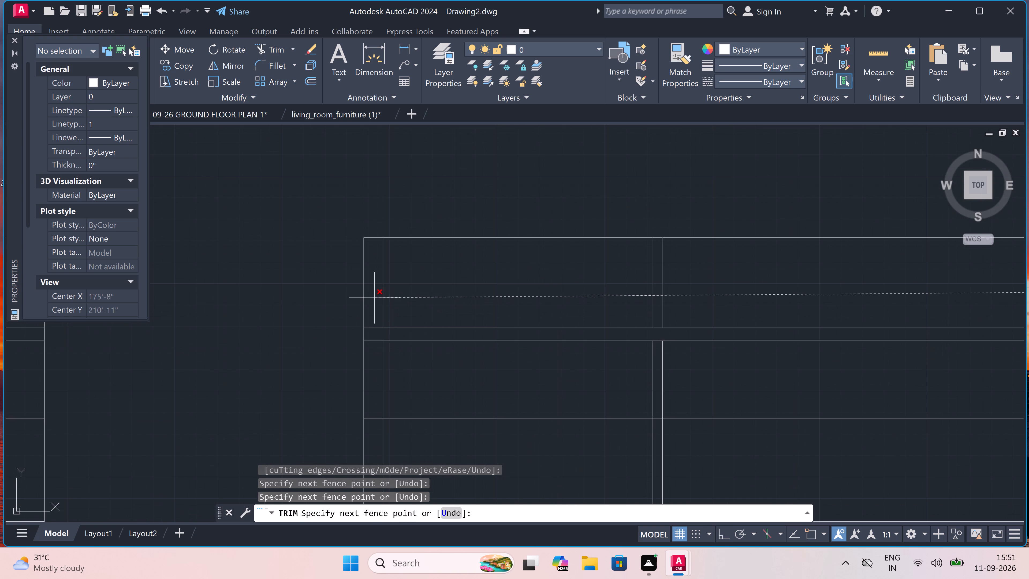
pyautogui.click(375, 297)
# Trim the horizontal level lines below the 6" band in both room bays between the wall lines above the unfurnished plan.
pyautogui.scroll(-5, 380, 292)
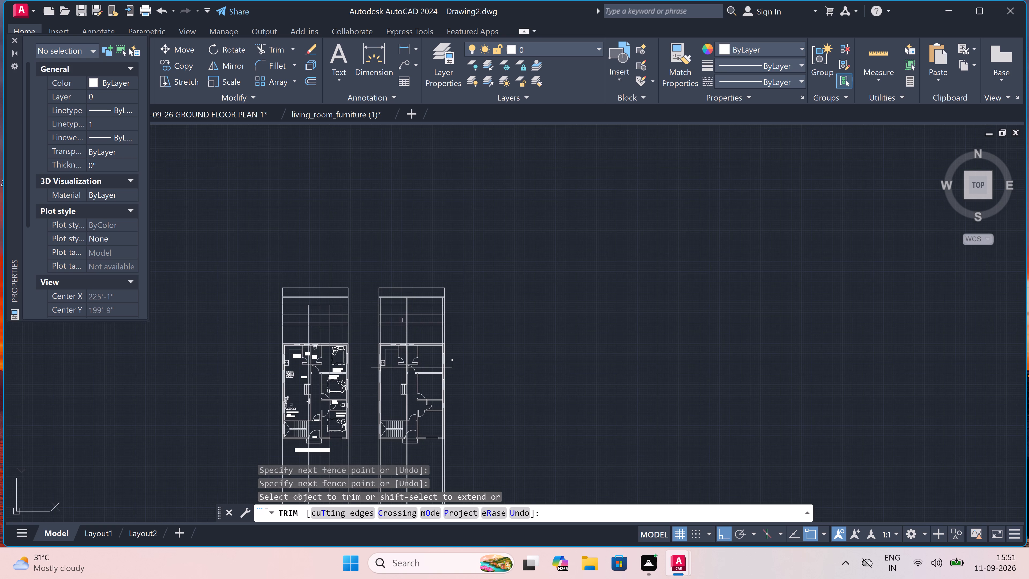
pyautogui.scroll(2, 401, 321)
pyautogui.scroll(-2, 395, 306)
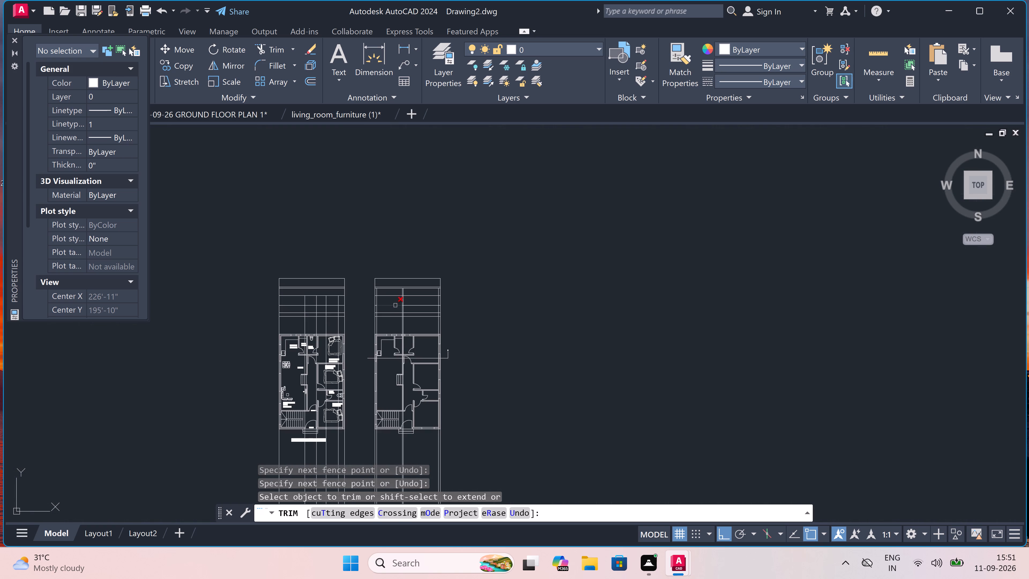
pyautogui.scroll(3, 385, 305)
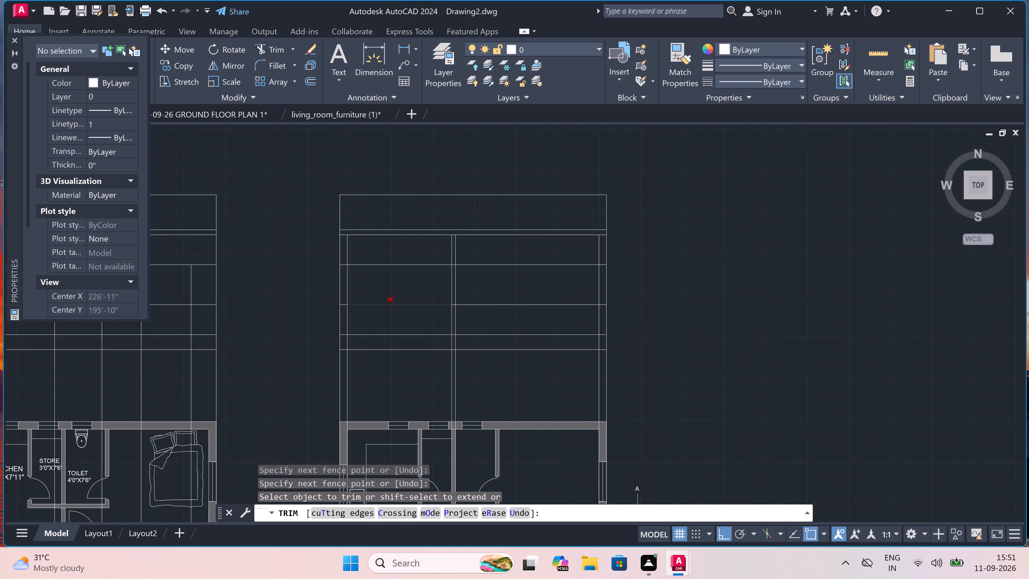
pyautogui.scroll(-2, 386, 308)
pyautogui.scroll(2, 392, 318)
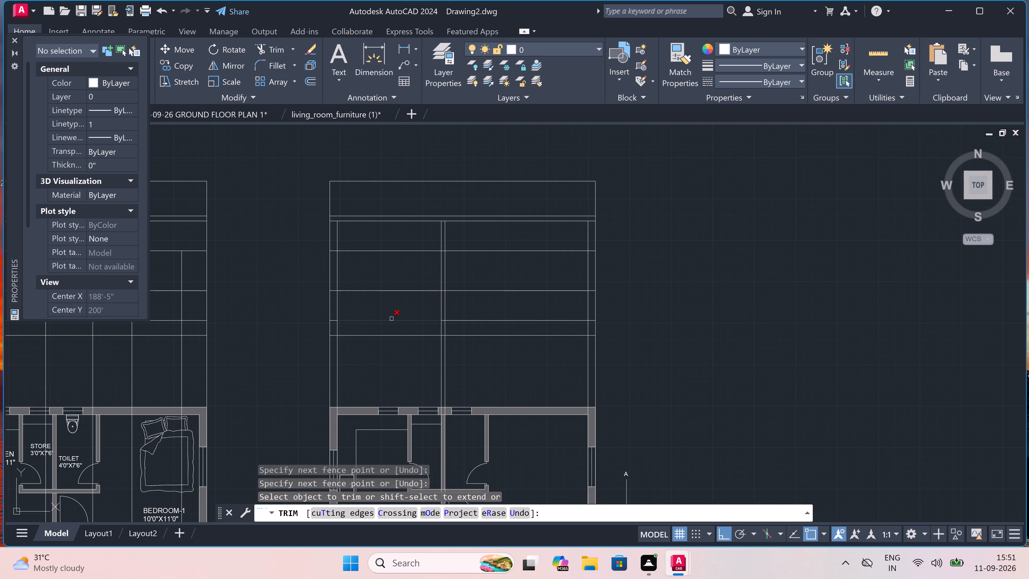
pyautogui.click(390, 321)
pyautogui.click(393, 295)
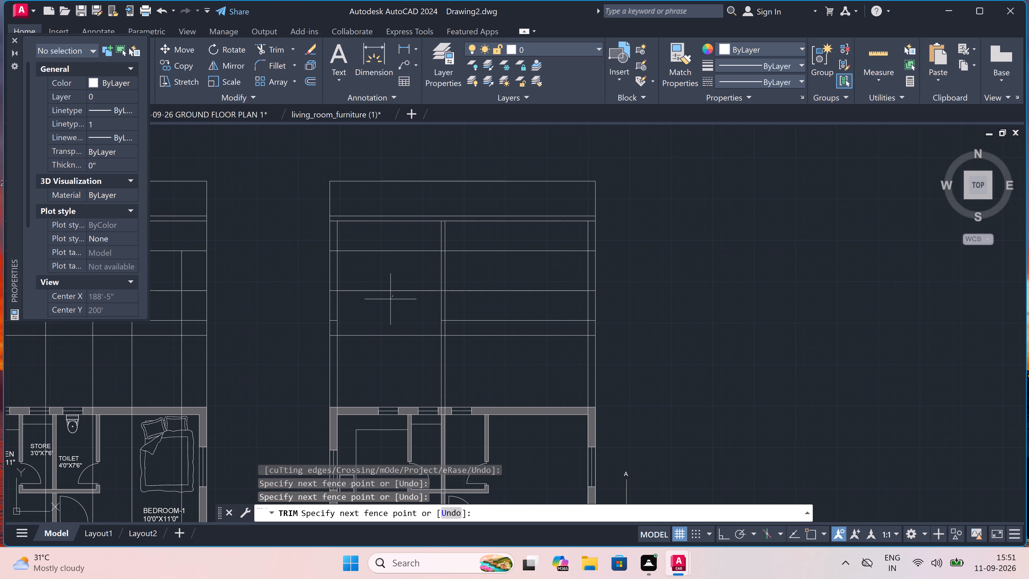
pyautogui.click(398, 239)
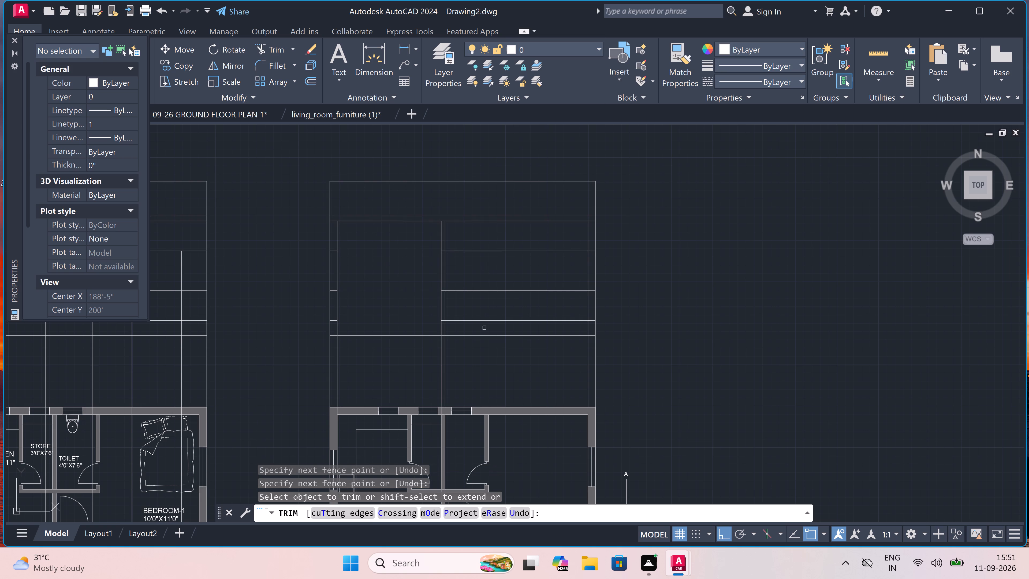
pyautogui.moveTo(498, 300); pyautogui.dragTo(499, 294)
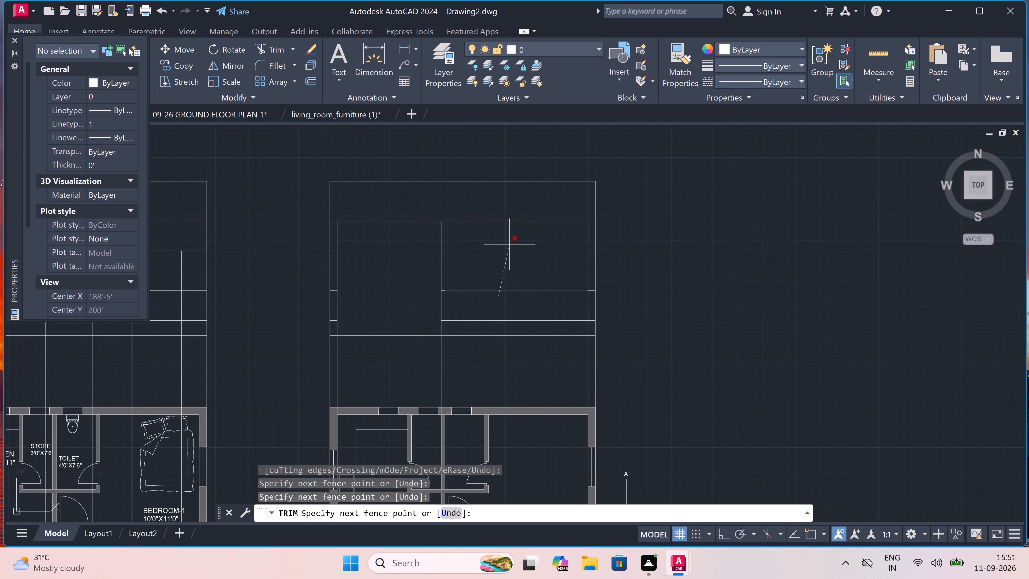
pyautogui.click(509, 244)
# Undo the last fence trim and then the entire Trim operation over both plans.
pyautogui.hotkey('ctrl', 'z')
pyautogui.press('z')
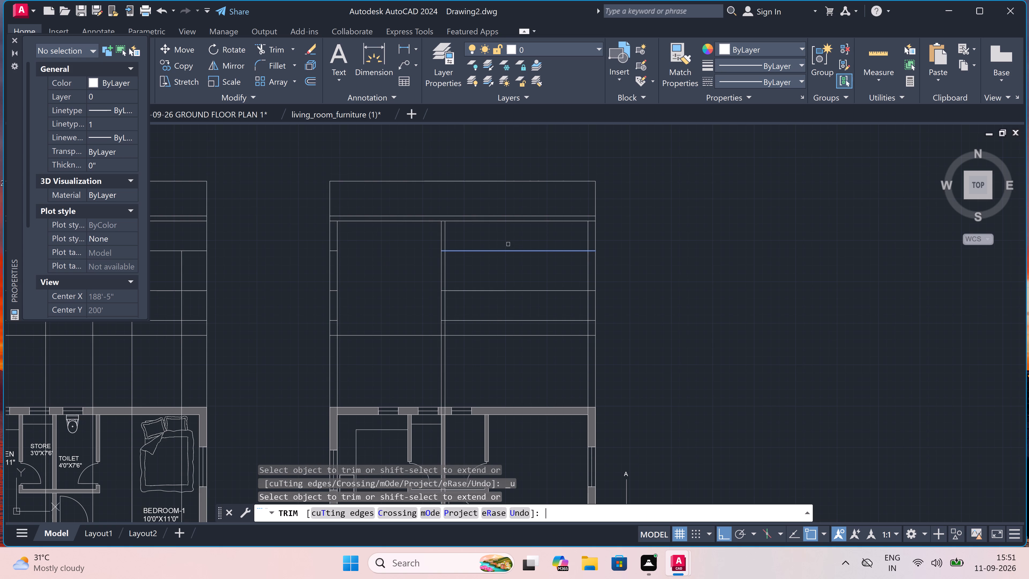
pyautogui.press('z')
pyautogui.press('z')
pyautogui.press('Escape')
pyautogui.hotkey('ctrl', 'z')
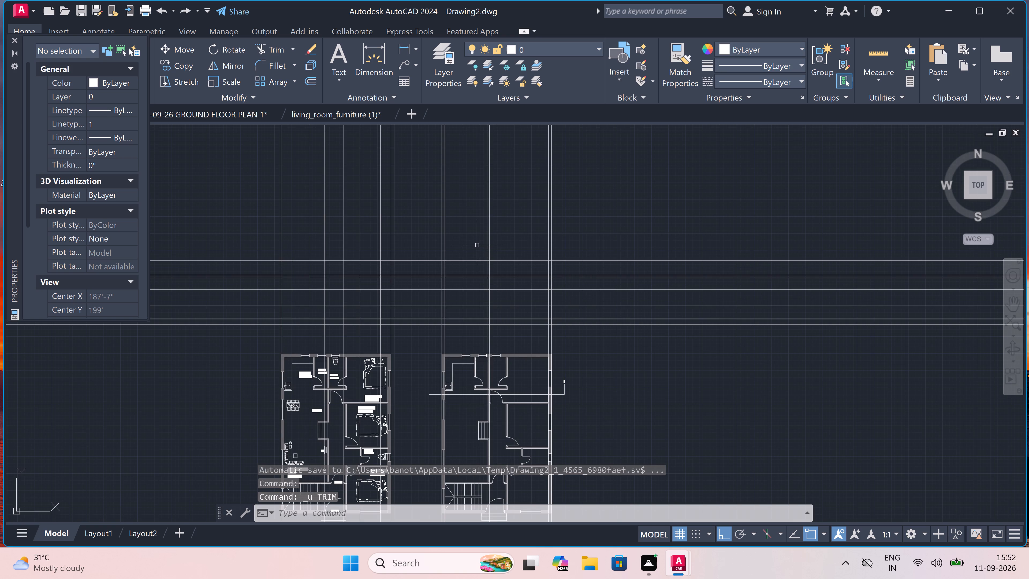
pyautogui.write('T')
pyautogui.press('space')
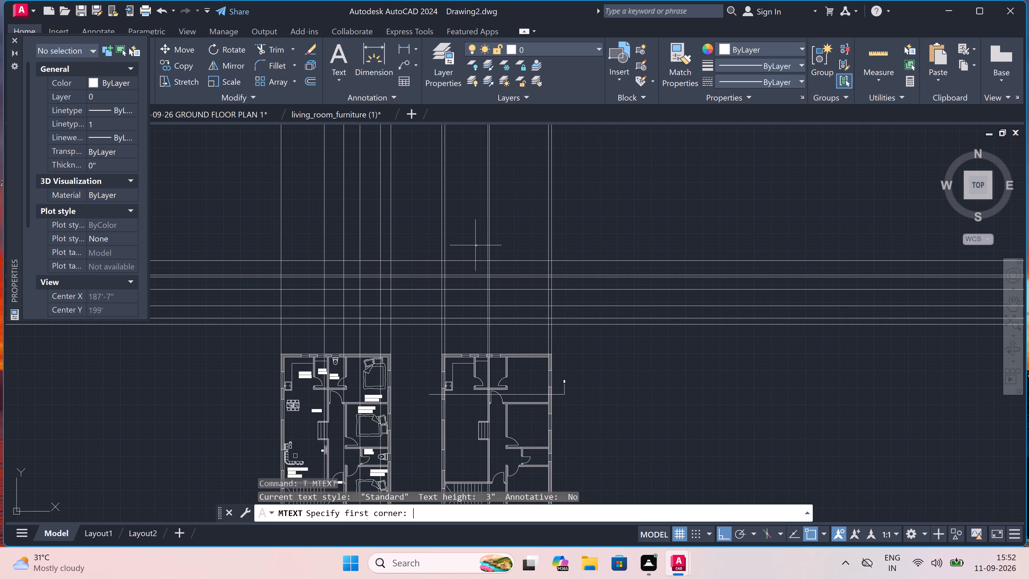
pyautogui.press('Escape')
# Trim all vertical construction lines above the topmost horizontal level line over both plans.
pyautogui.write('TR')
pyautogui.press('space')
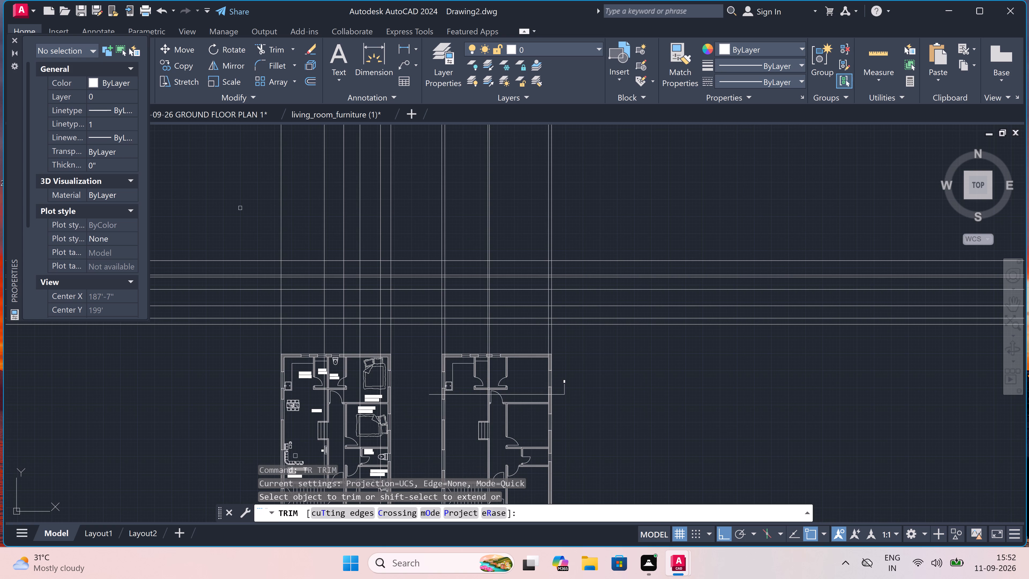
pyautogui.moveTo(228, 198); pyautogui.dragTo(235, 198)
pyautogui.click(819, 181)
# Trim the horizontal level lines beyond both plans' outer walls and across the gap between the two plans.
pyautogui.moveTo(743, 200); pyautogui.dragTo(741, 219)
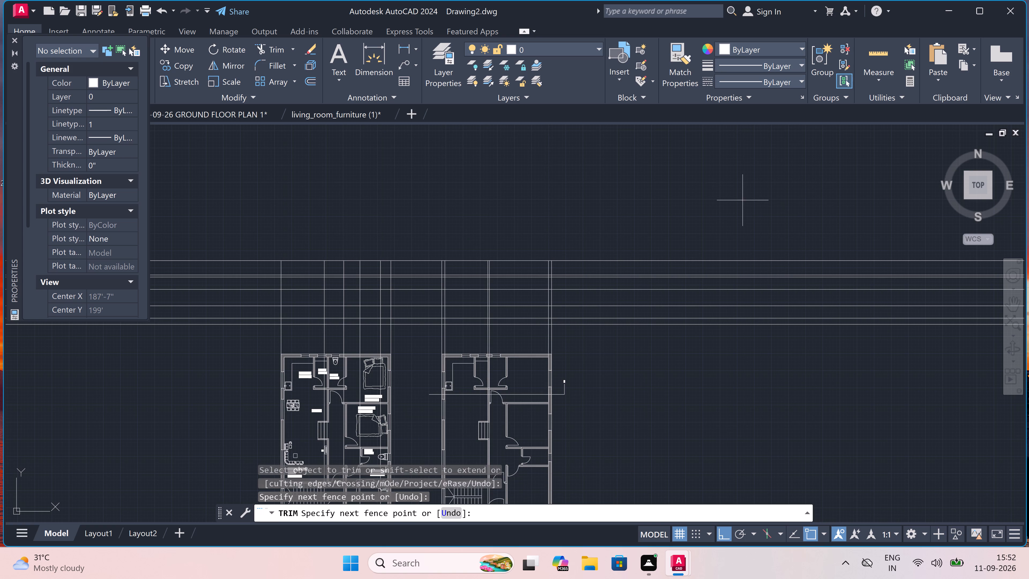
pyautogui.click(735, 384)
pyautogui.scroll(2, 397, 342)
pyautogui.moveTo(417, 337); pyautogui.dragTo(417, 333)
pyautogui.scroll(-4, 429, 260)
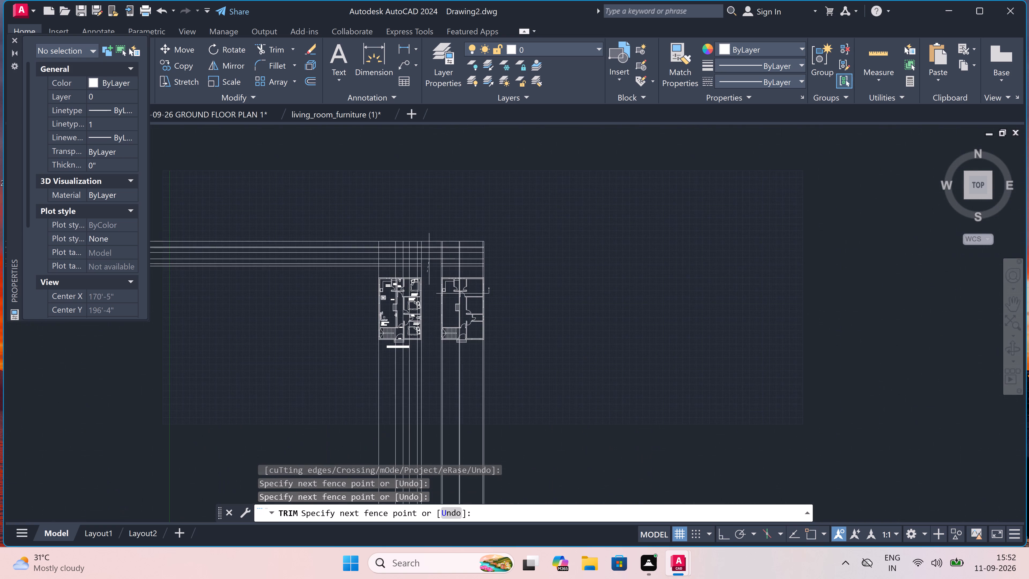
pyautogui.click(429, 219)
pyautogui.click(310, 217)
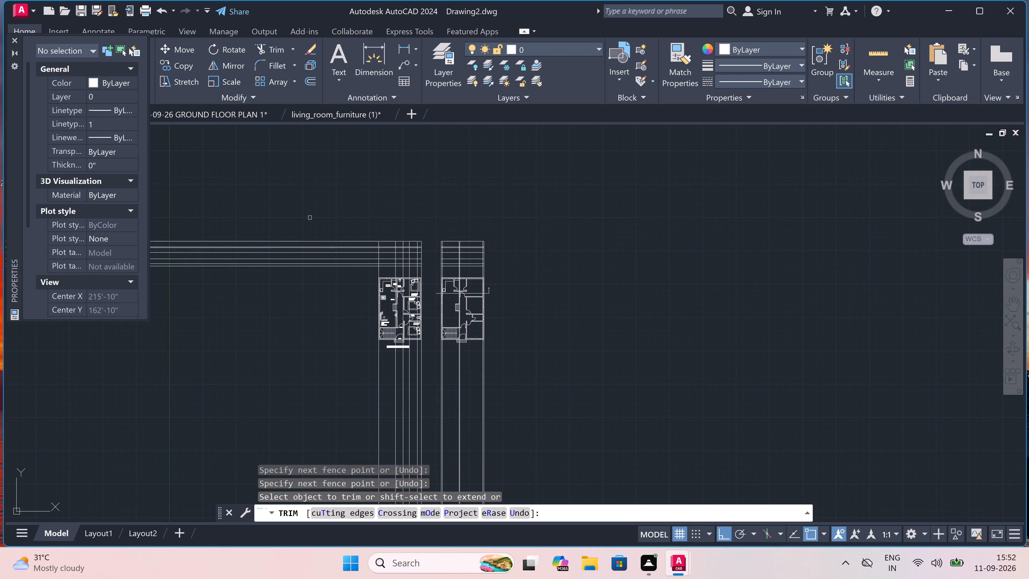
pyautogui.click(264, 332)
pyautogui.press('Escape')
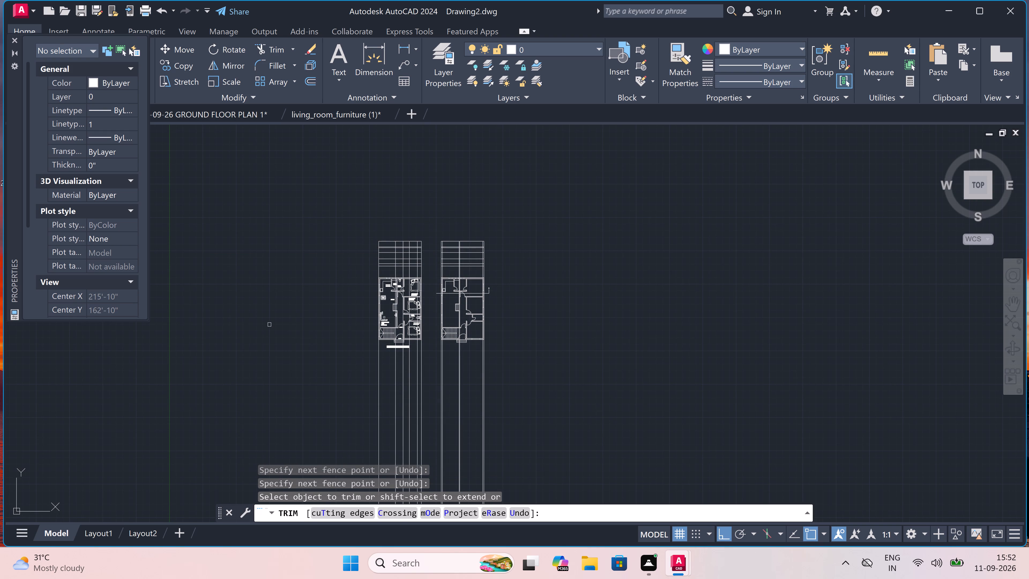
# Draw a rectangle above the furnished plan between the first two interior vertical lines, spanning the two bands below the upper 3' band.
pyautogui.scroll(3, 390, 256)
pyautogui.scroll(-2, 390, 271)
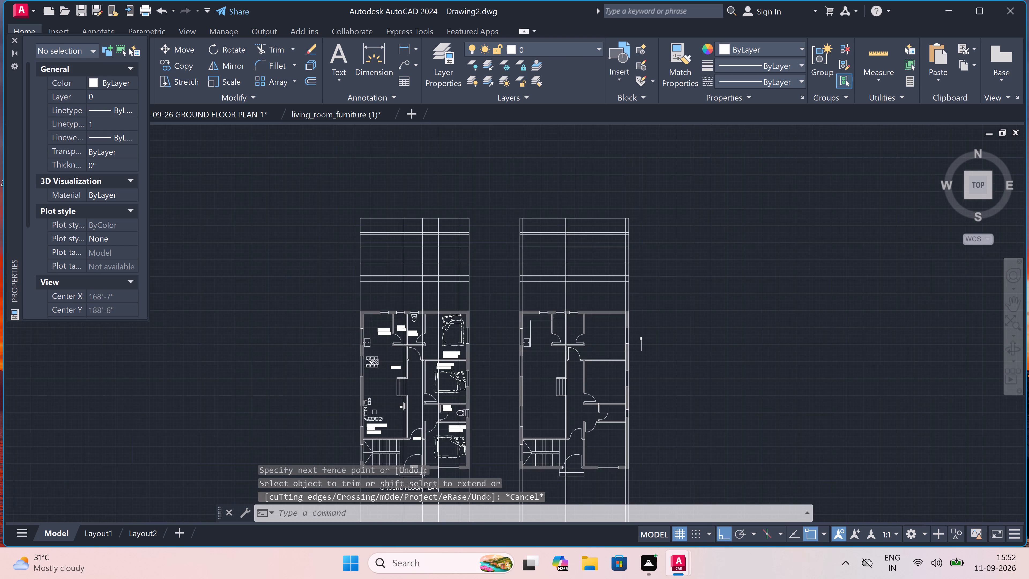
pyautogui.scroll(2, 400, 368)
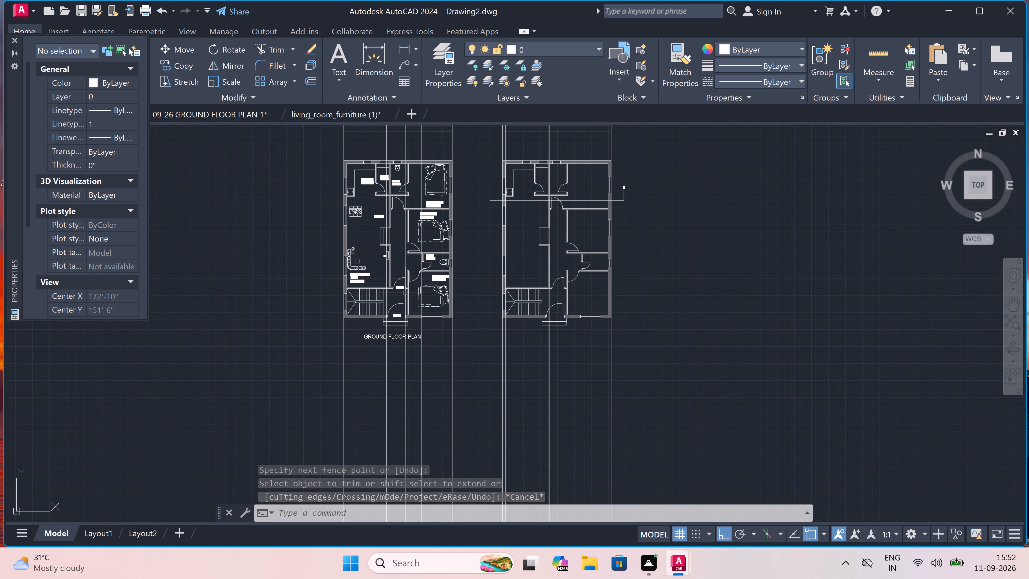
pyautogui.scroll(3, 385, 263)
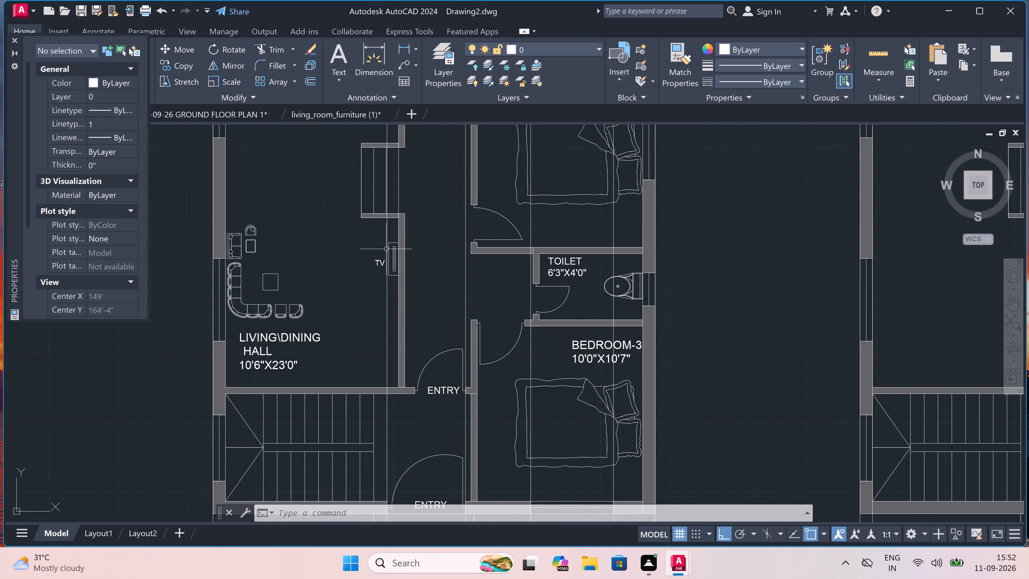
pyautogui.scroll(-4, 387, 255)
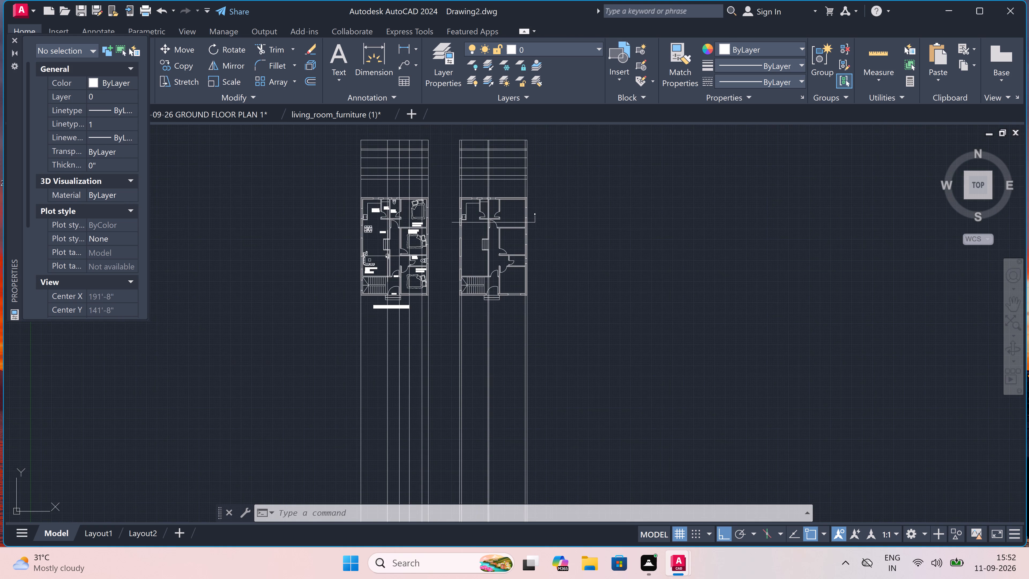
pyautogui.scroll(2, 384, 132)
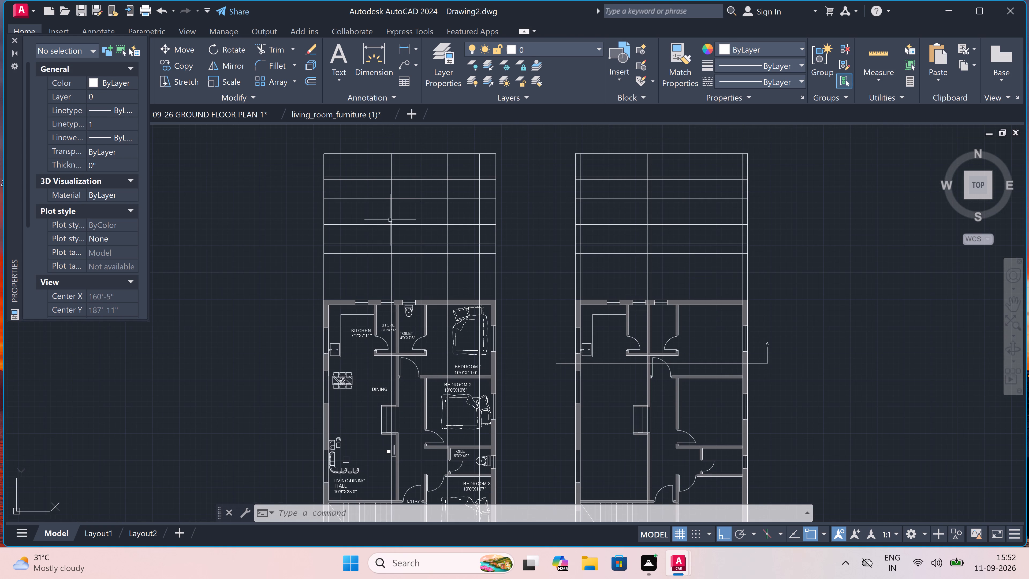
pyautogui.scroll(2, 389, 202)
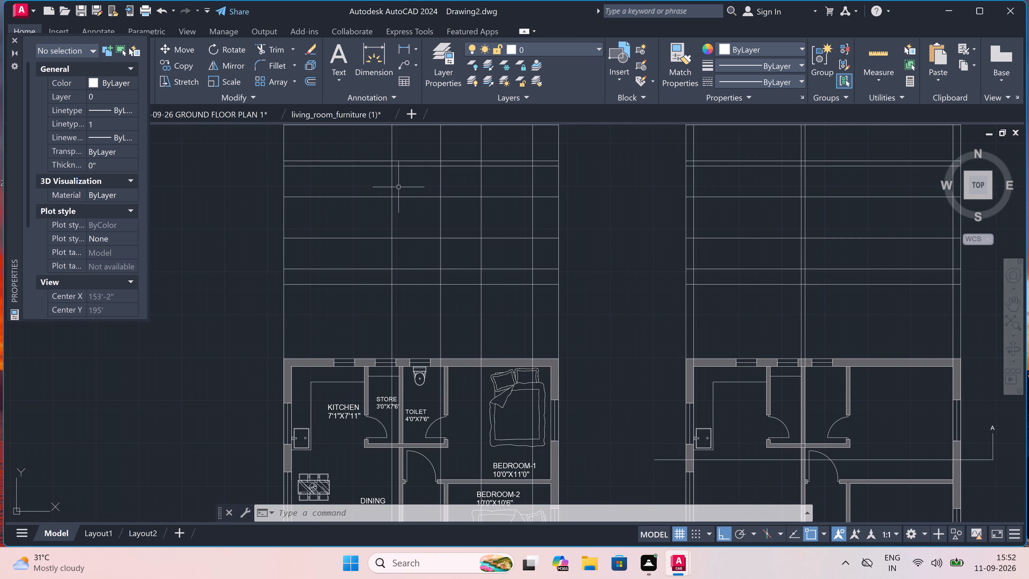
pyautogui.write('REC')
pyautogui.press('space')
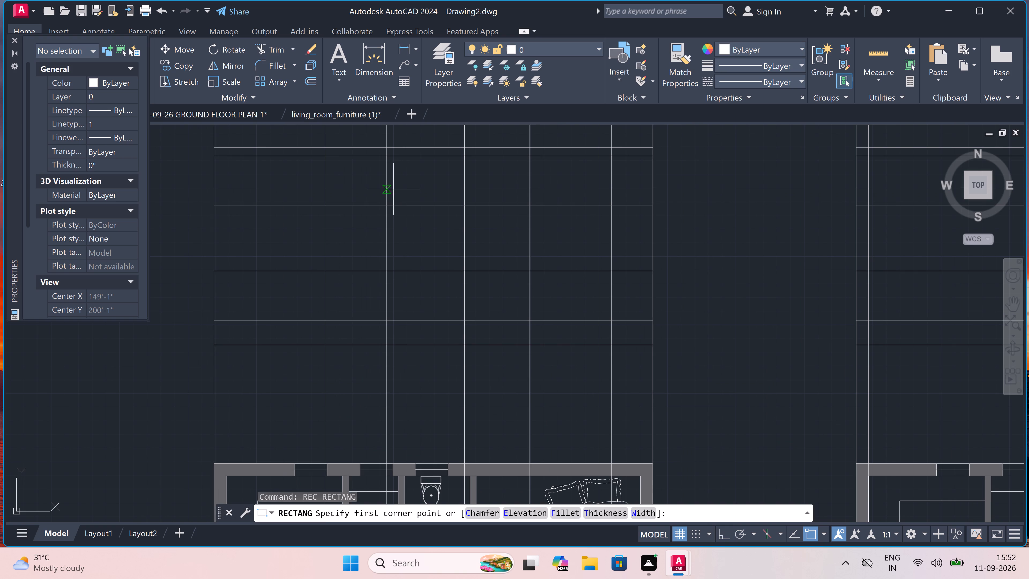
pyautogui.click(387, 203)
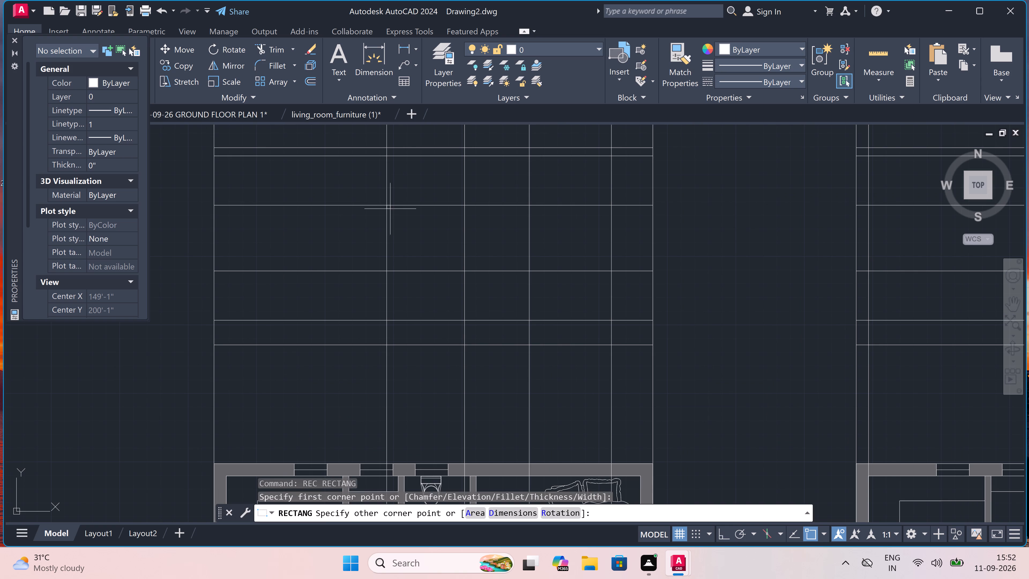
pyautogui.click(466, 323)
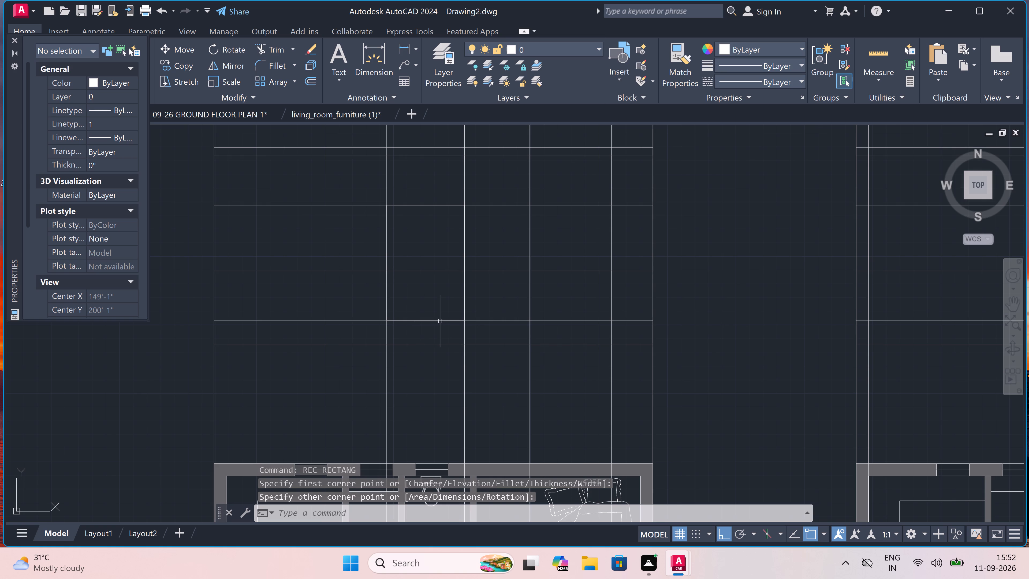
# Trim the four interior vertical lines out of the narrow band directly below the new rectangle above the furnished plan.
pyautogui.write('TR')
pyautogui.press('space')
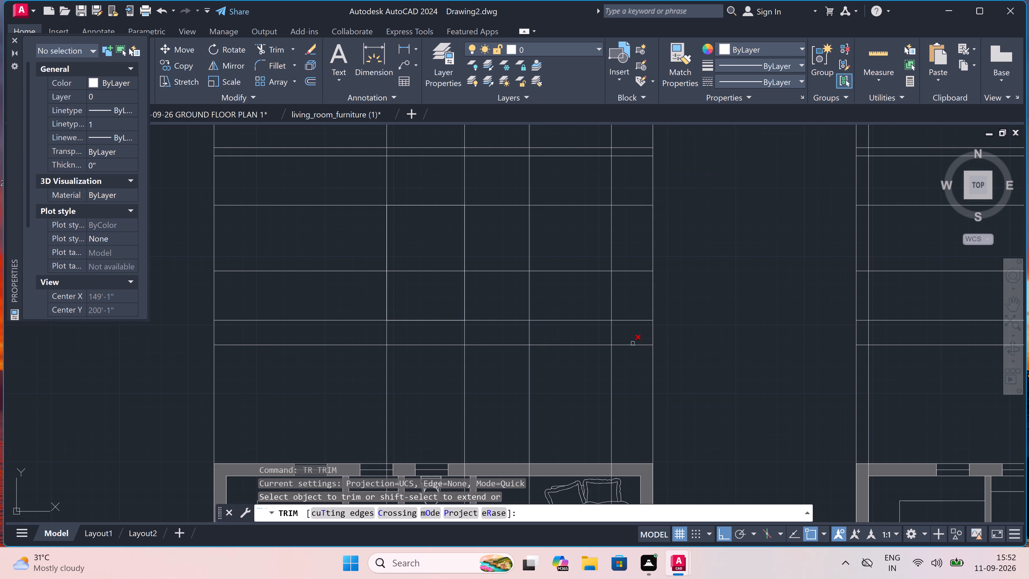
pyautogui.click(623, 328)
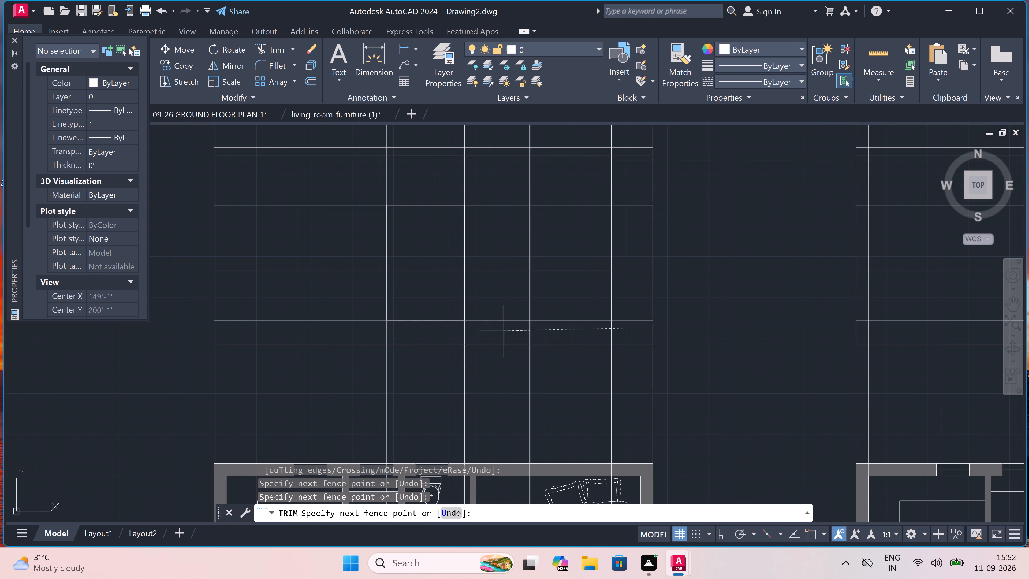
pyautogui.click(345, 329)
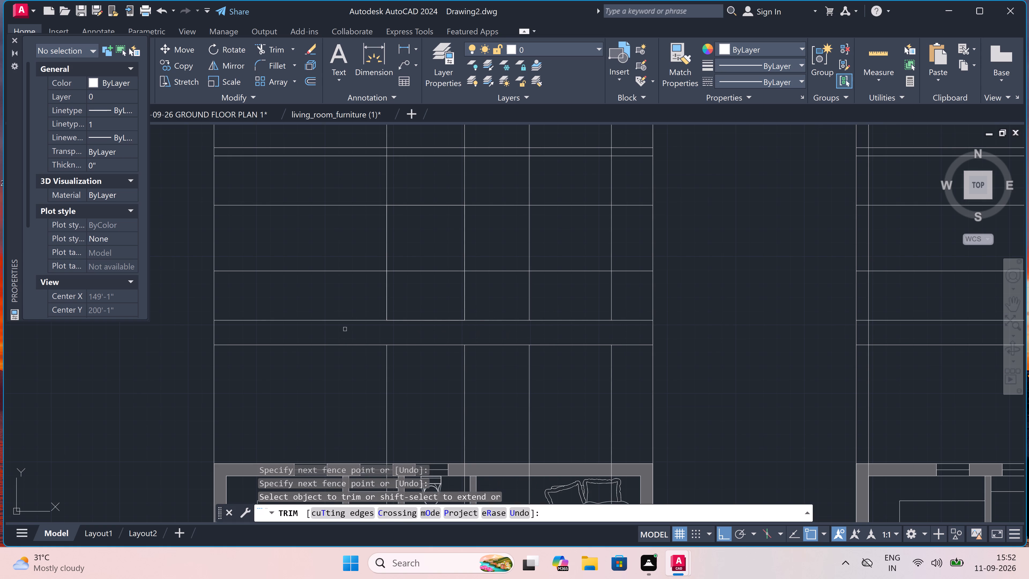
# Trim the level line inside the door rectangle, the verticals directly above it, and the level lines between it and the first outer wall line.
pyautogui.click(427, 274)
pyautogui.click(427, 268)
pyautogui.moveTo(470, 183); pyautogui.dragTo(467, 183)
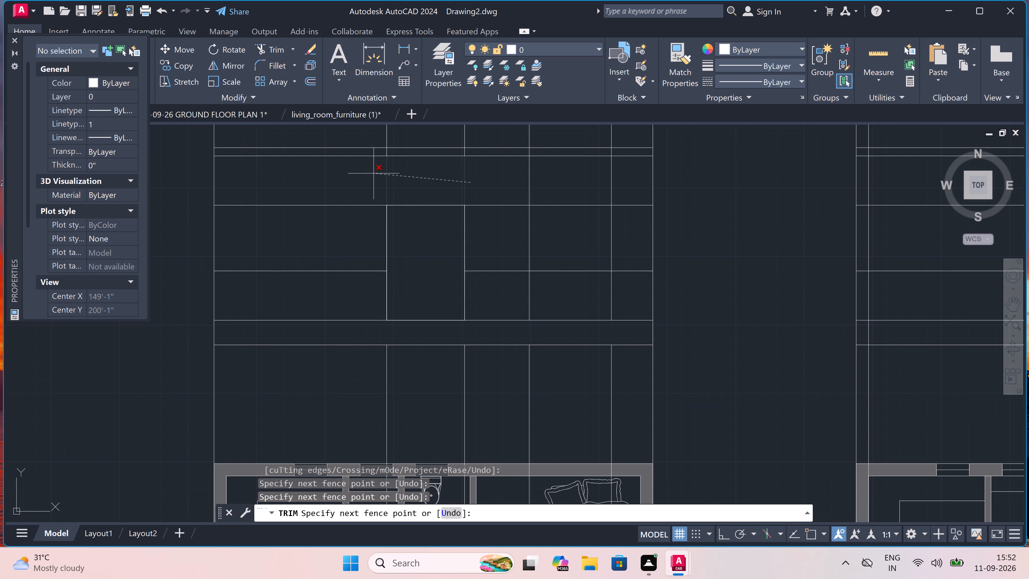
pyautogui.click(370, 176)
pyautogui.click(349, 188)
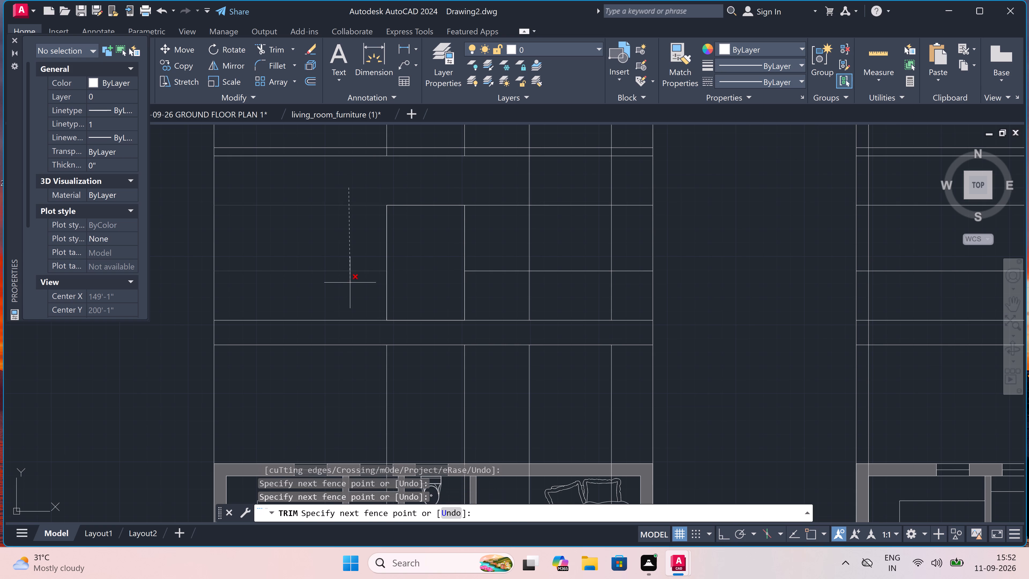
pyautogui.click(350, 283)
# Trim the lines around the last two interior verticals to leave a window outline beside the door rectangle above the furnished plan.
pyautogui.scroll(-3, 472, 273)
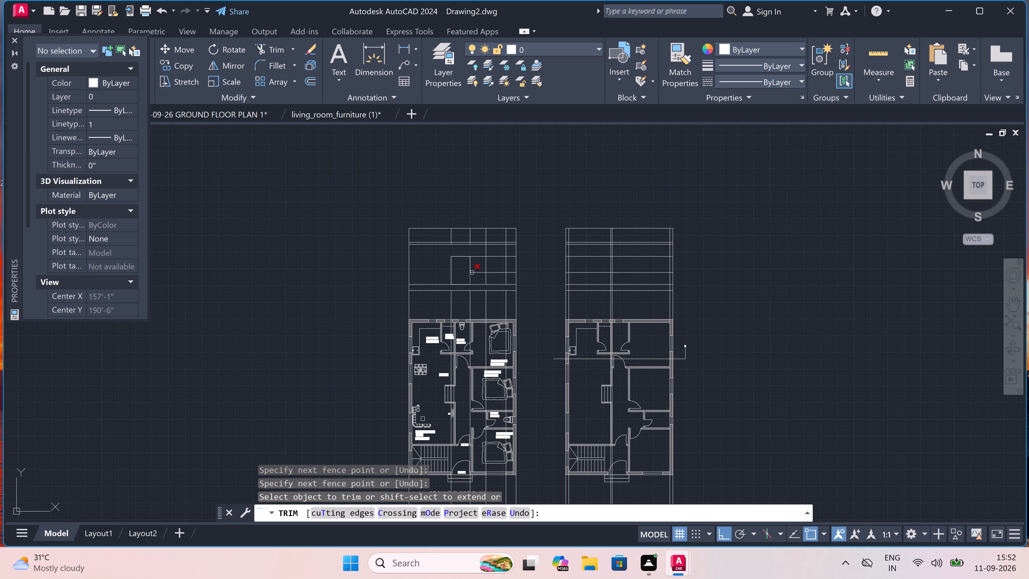
pyautogui.scroll(3, 476, 273)
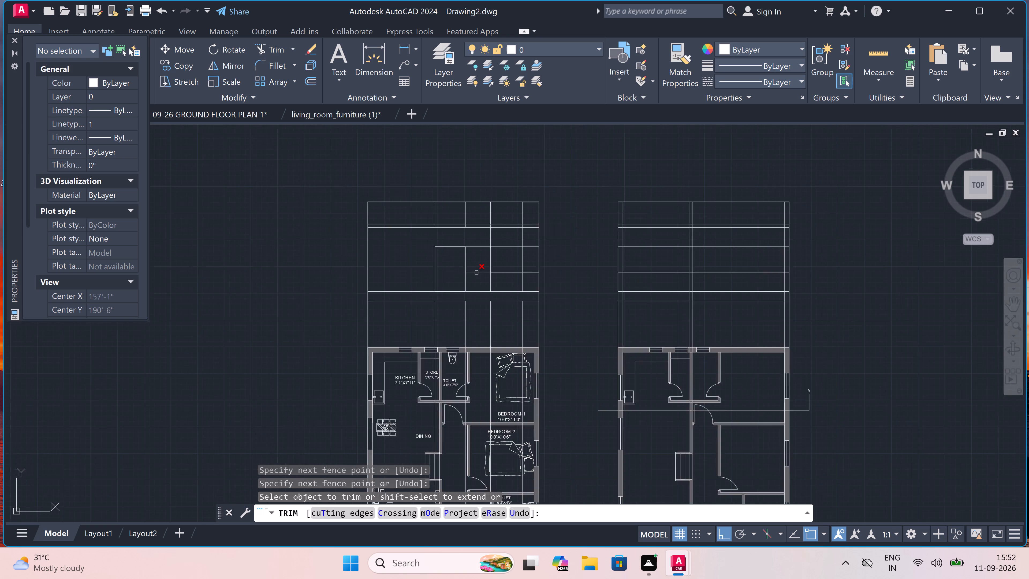
pyautogui.moveTo(480, 275); pyautogui.dragTo(479, 272)
pyautogui.click(481, 192)
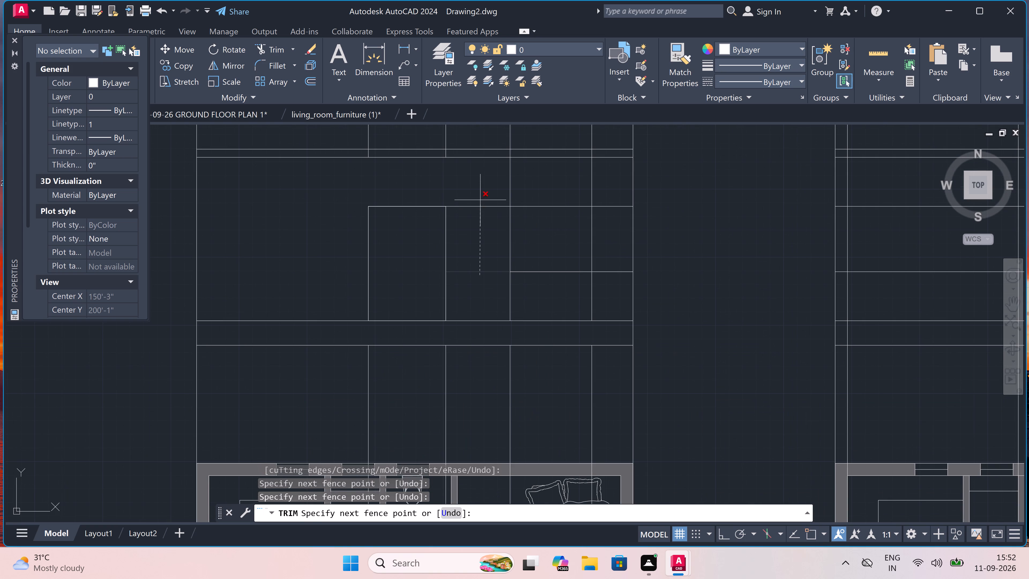
pyautogui.click(498, 184)
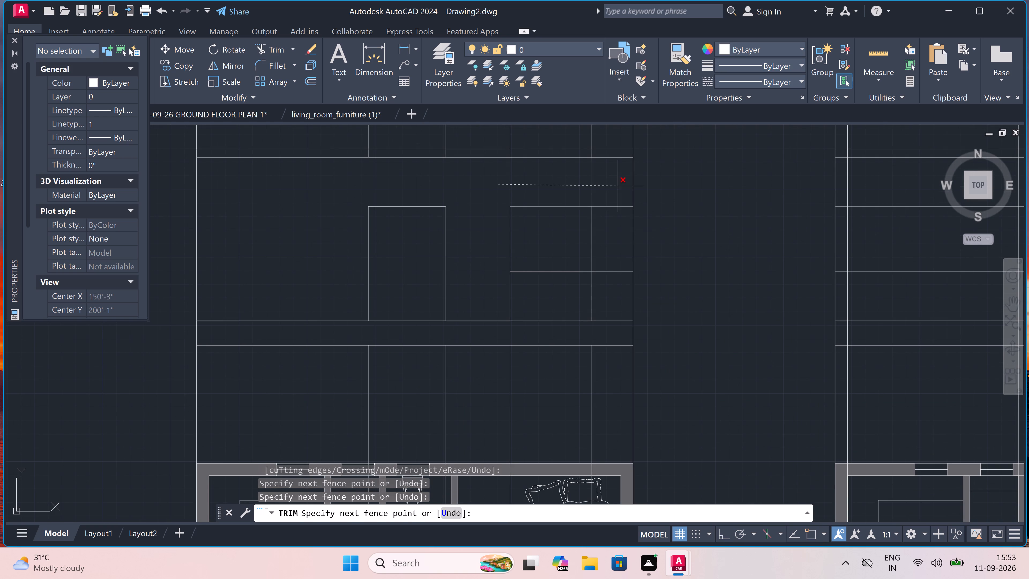
pyautogui.click(618, 186)
pyautogui.moveTo(618, 187); pyautogui.dragTo(618, 197)
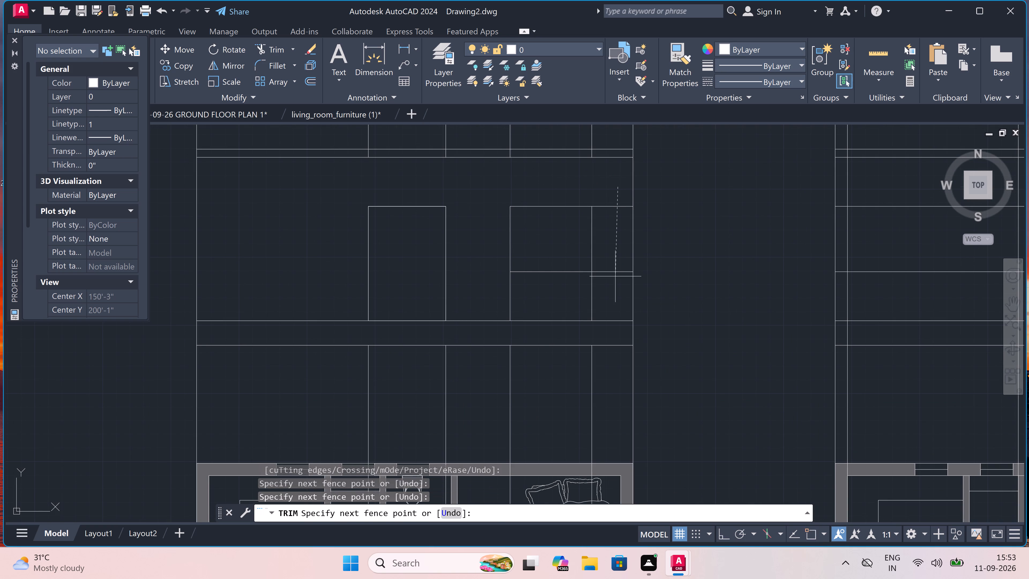
pyautogui.click(614, 280)
pyautogui.click(614, 280)
pyautogui.click(500, 277)
# Trim all vertical projection lines between the elevation's lowest level line and the furnished plan, including both outer lines.
pyautogui.scroll(-2, 508, 292)
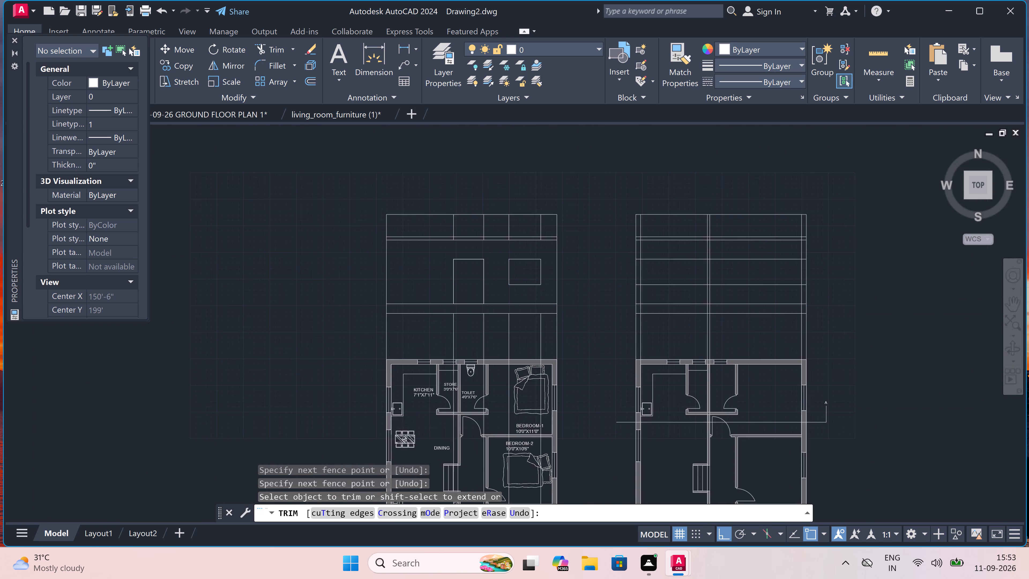
pyautogui.scroll(2, 510, 324)
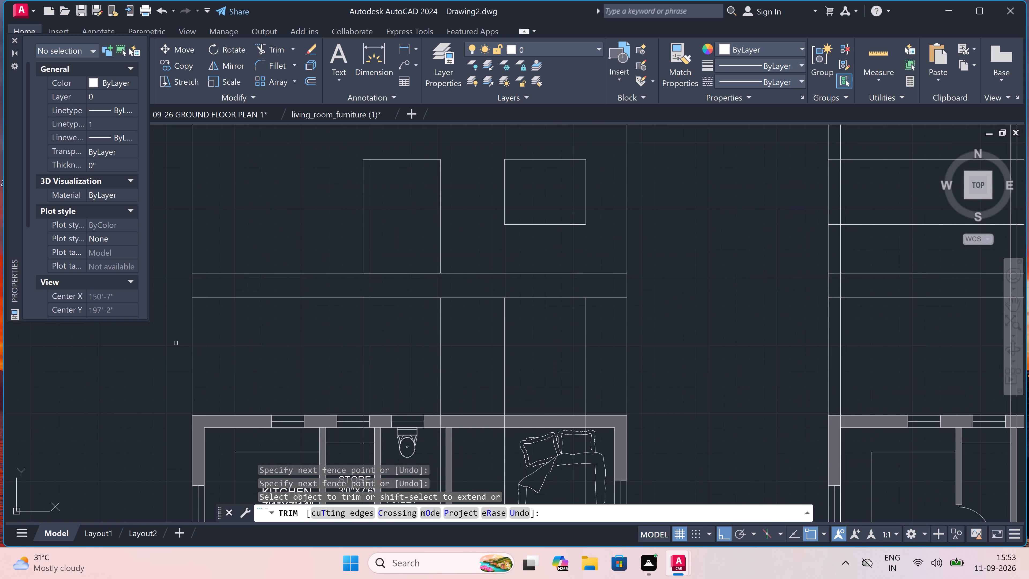
pyautogui.click(174, 342)
pyautogui.click(639, 325)
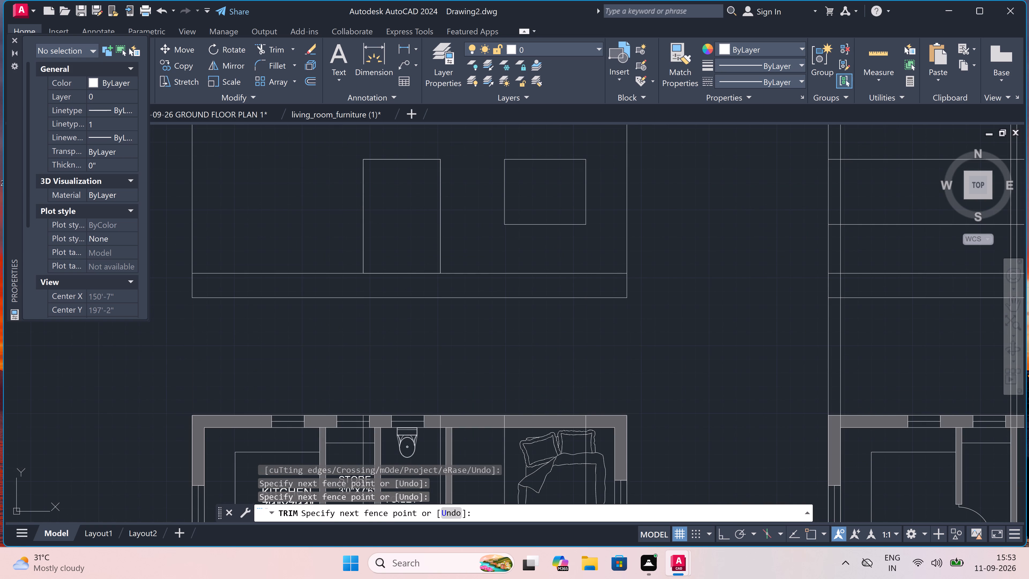
# Trim the four interior vertical lines out of the elevation's top band above the furnished plan.
pyautogui.scroll(-4, 639, 325)
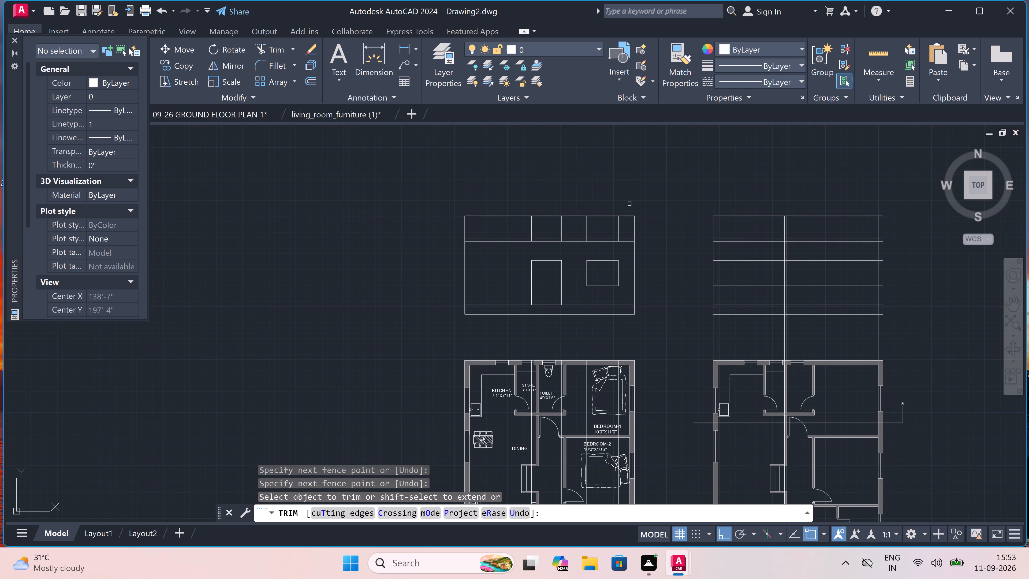
pyautogui.scroll(3, 612, 228)
pyautogui.moveTo(638, 221); pyautogui.dragTo(629, 221)
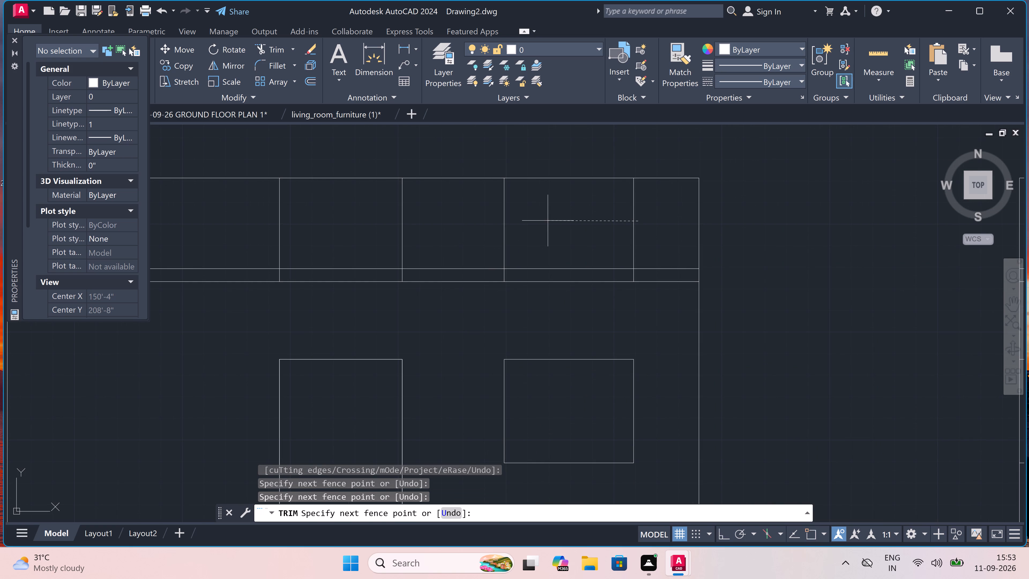
pyautogui.scroll(-4, 548, 221)
pyautogui.scroll(3, 501, 222)
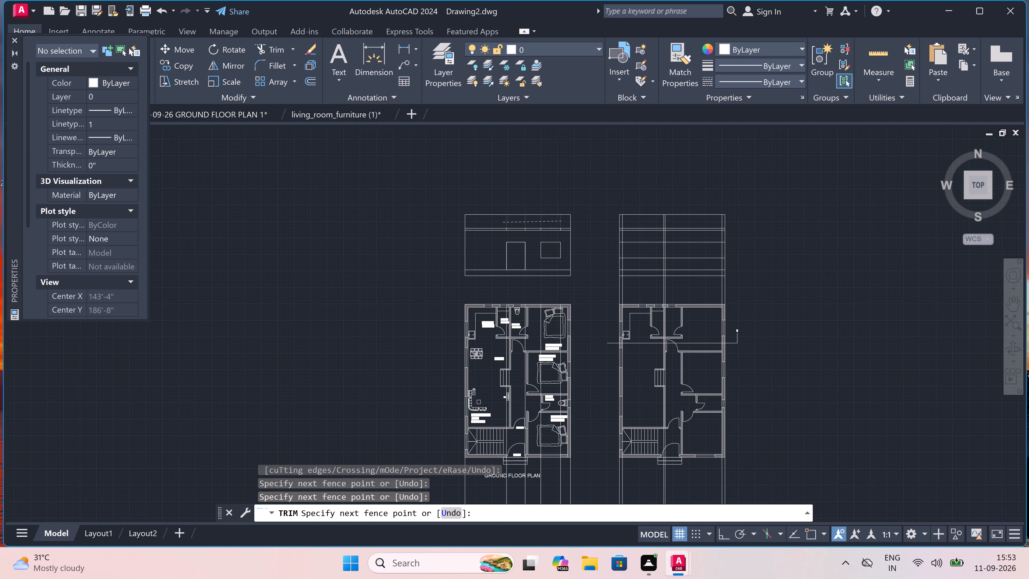
pyautogui.click(497, 223)
# Trim the four remaining short vertical lines out of the elevation's narrow band below the top band.
pyautogui.scroll(3, 515, 230)
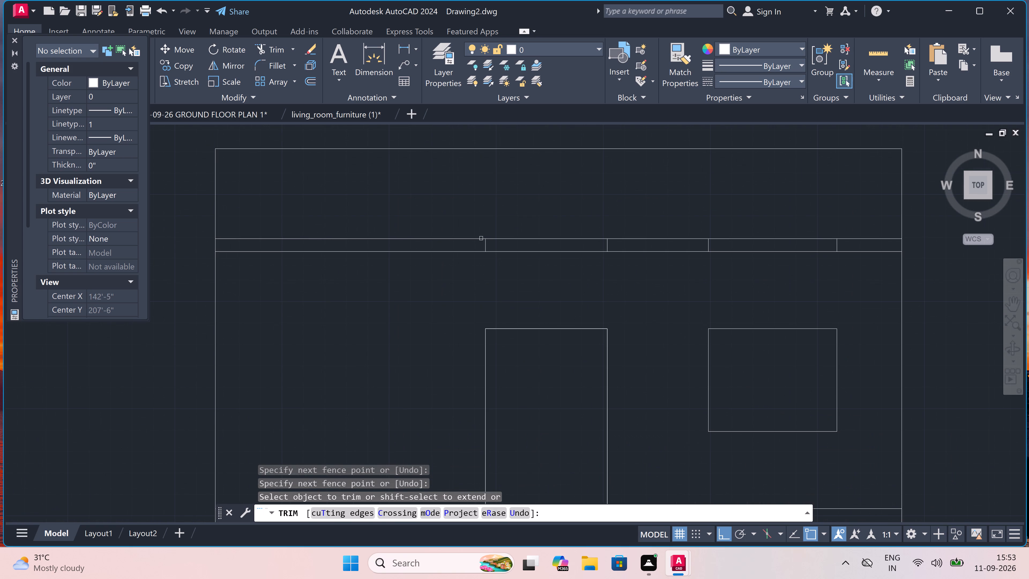
pyautogui.scroll(2, 468, 247)
pyautogui.moveTo(466, 244); pyautogui.dragTo(483, 242)
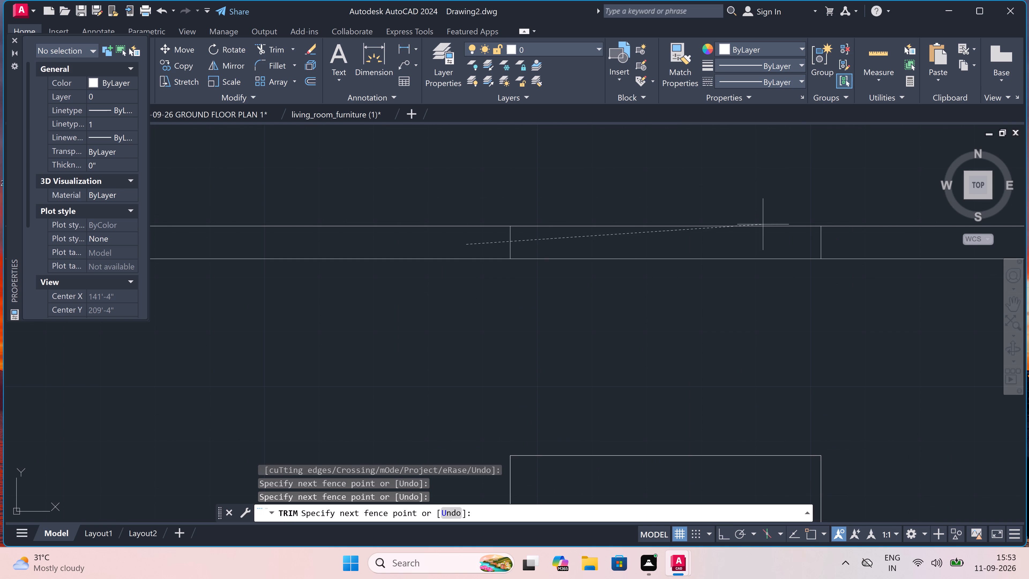
pyautogui.click(825, 240)
pyautogui.scroll(-8, 824, 240)
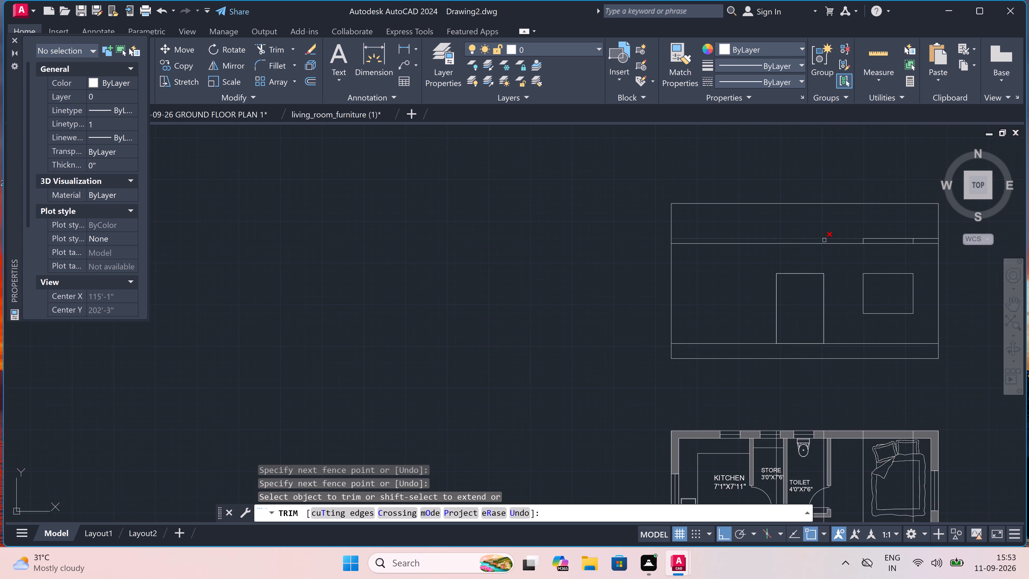
pyautogui.scroll(9, 842, 241)
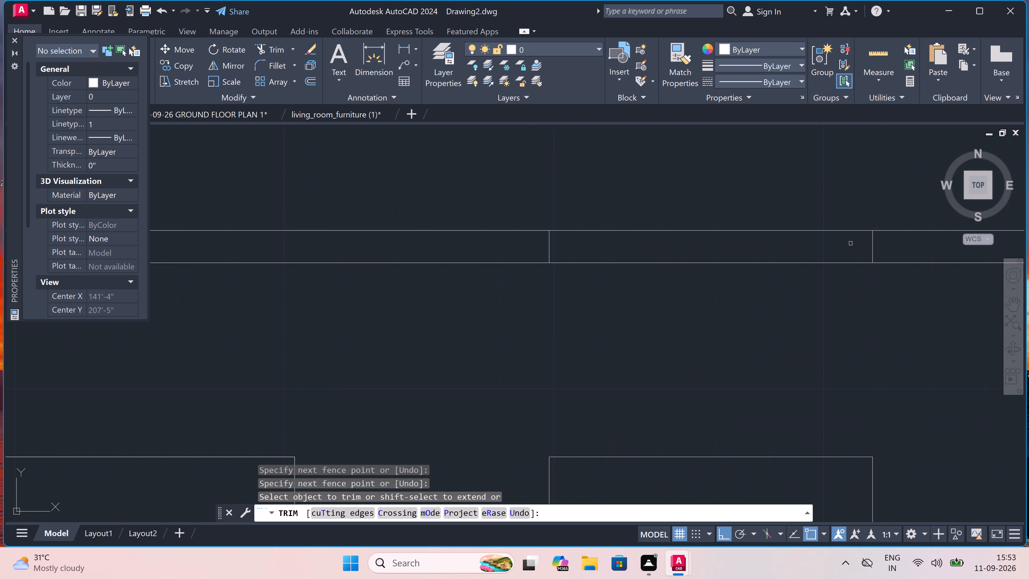
pyautogui.moveTo(882, 247); pyautogui.dragTo(877, 247)
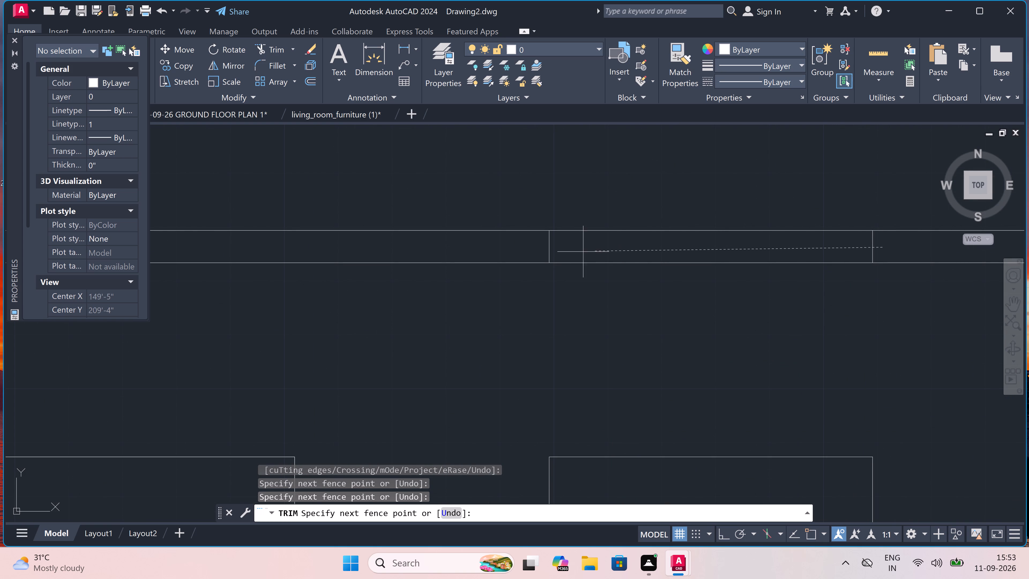
pyautogui.click(532, 246)
pyautogui.press('Escape')
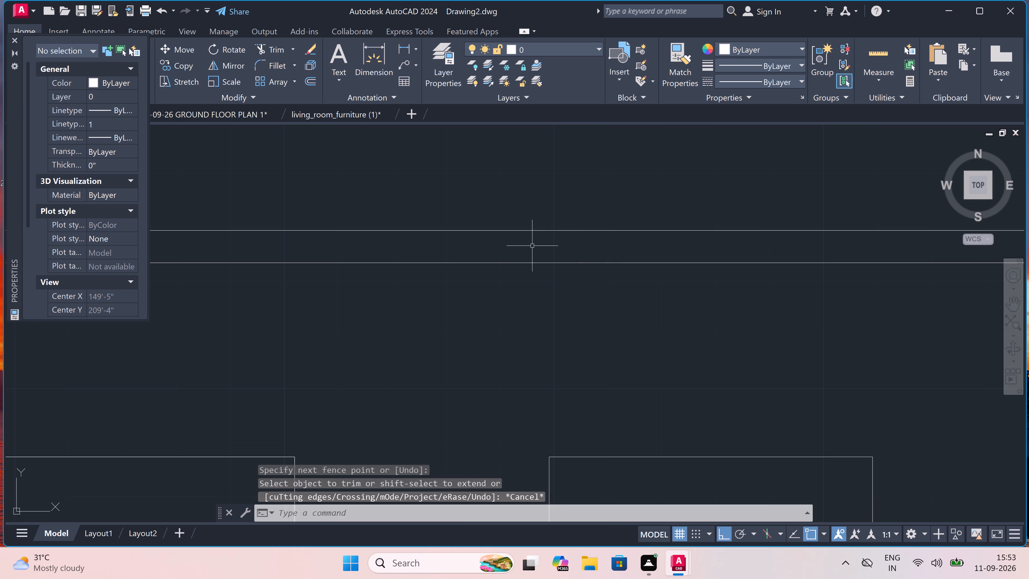
# Draw a slightly inset rectangle inside the door opening of the elevation, leaving a thin frame gap along all four sides.
pyautogui.scroll(-6, 532, 246)
pyautogui.scroll(2, 526, 242)
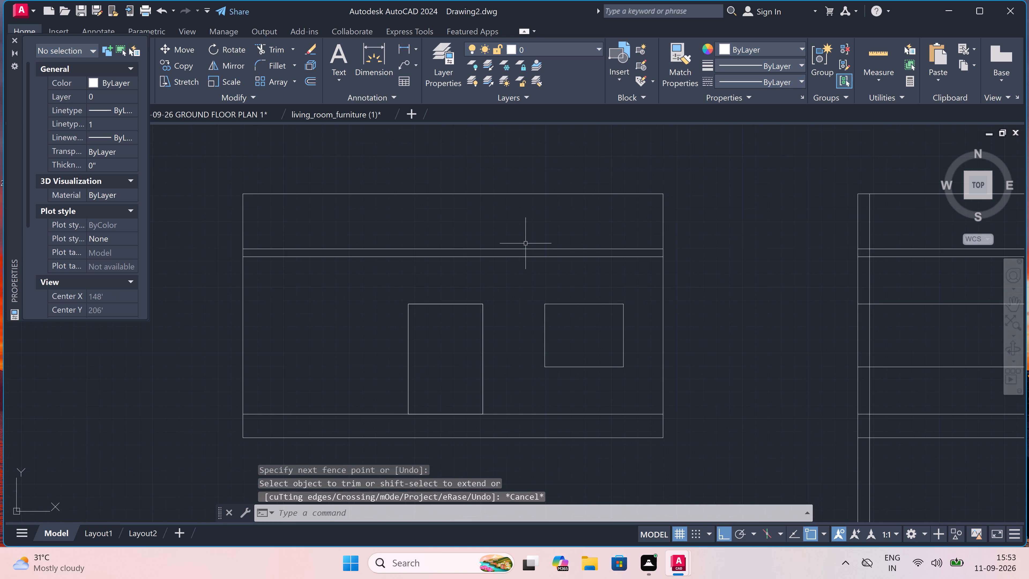
pyautogui.scroll(2, 435, 408)
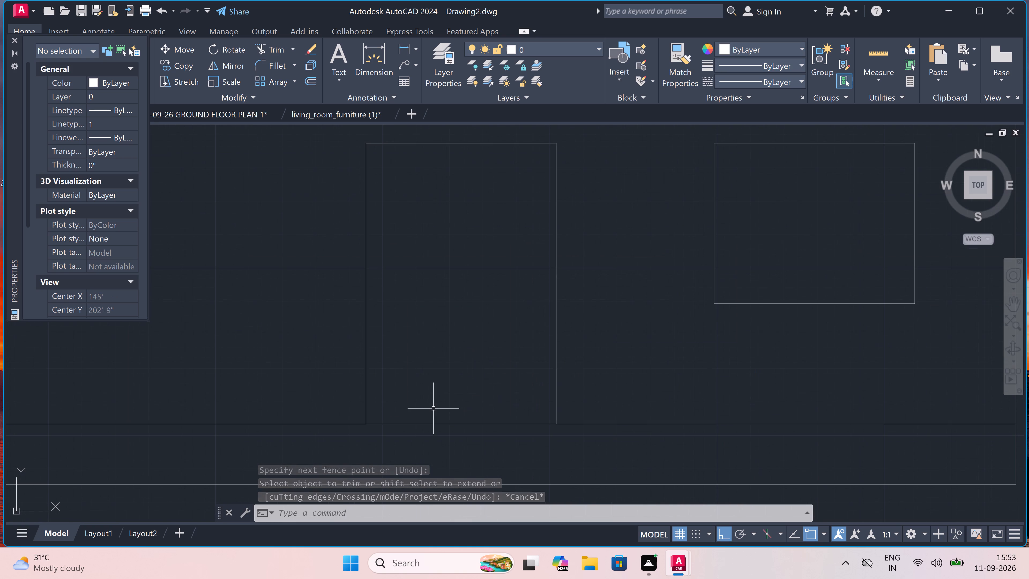
pyautogui.write('REC')
pyautogui.press('space')
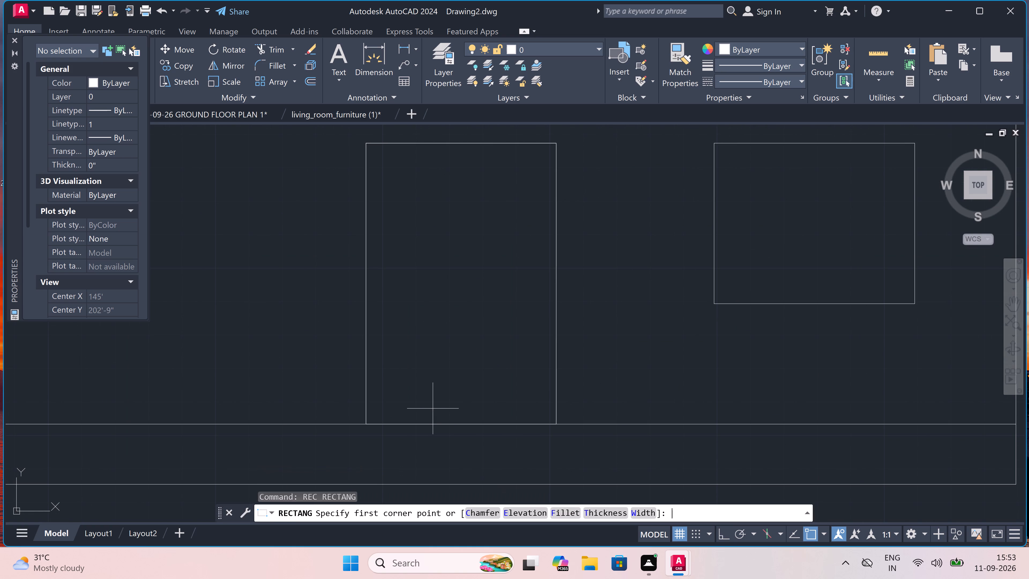
pyautogui.scroll(1, 370, 154)
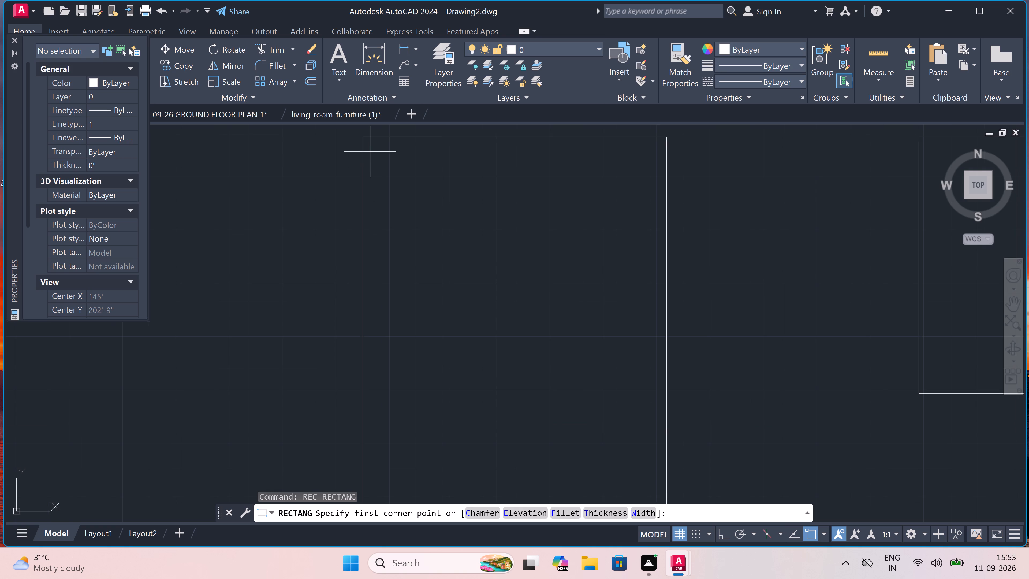
pyautogui.scroll(1, 366, 143)
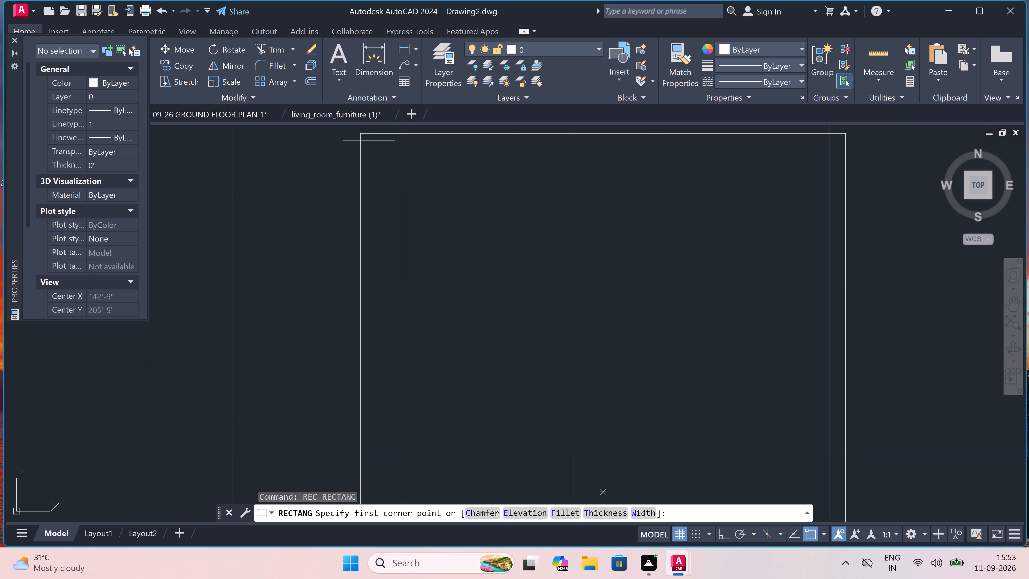
pyautogui.scroll(3, 369, 142)
pyautogui.scroll(-3, 365, 135)
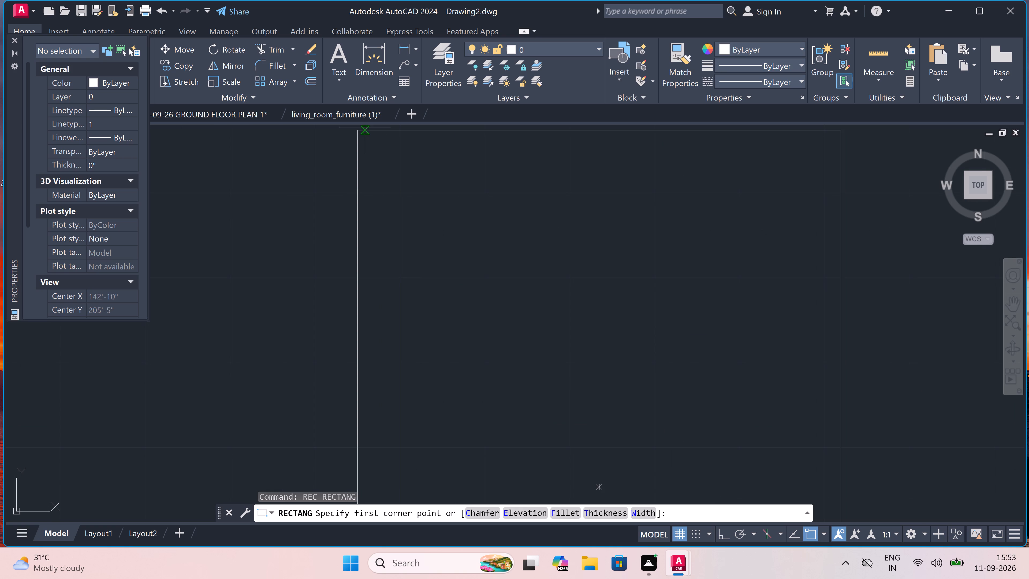
pyautogui.scroll(2, 365, 127)
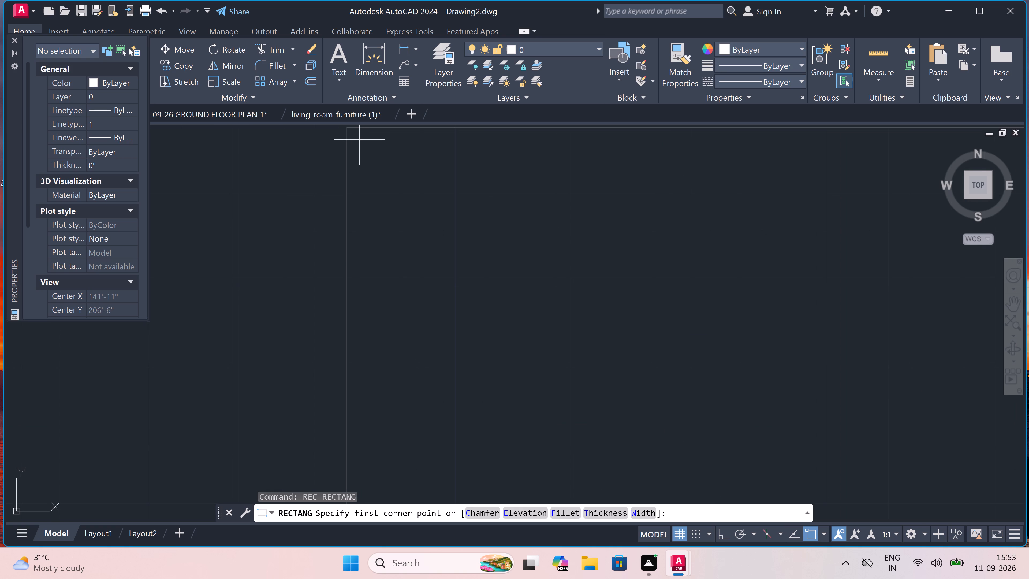
pyautogui.click(359, 139)
pyautogui.scroll(-4, 595, 304)
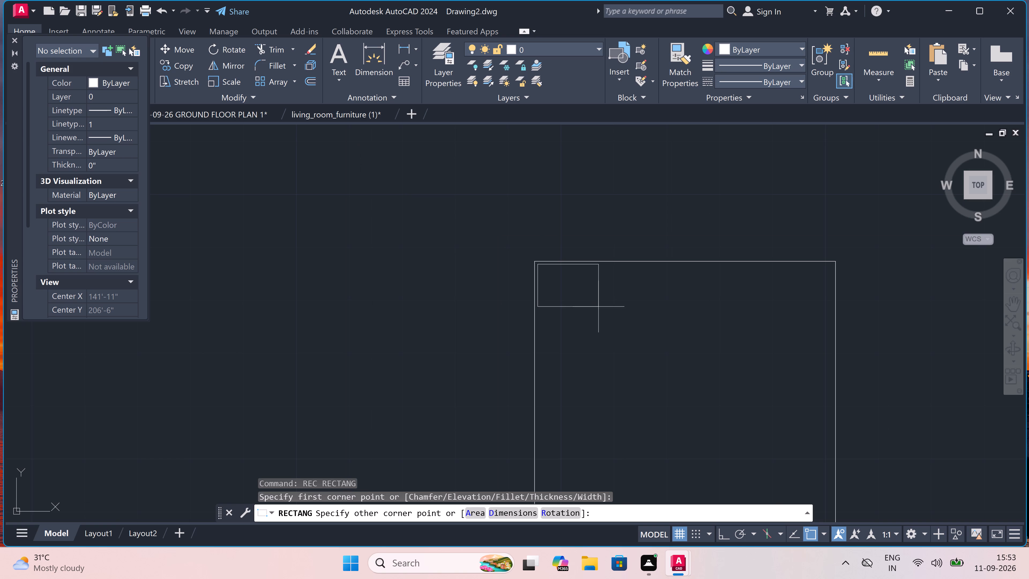
pyautogui.scroll(-4, 642, 338)
pyautogui.scroll(3, 695, 417)
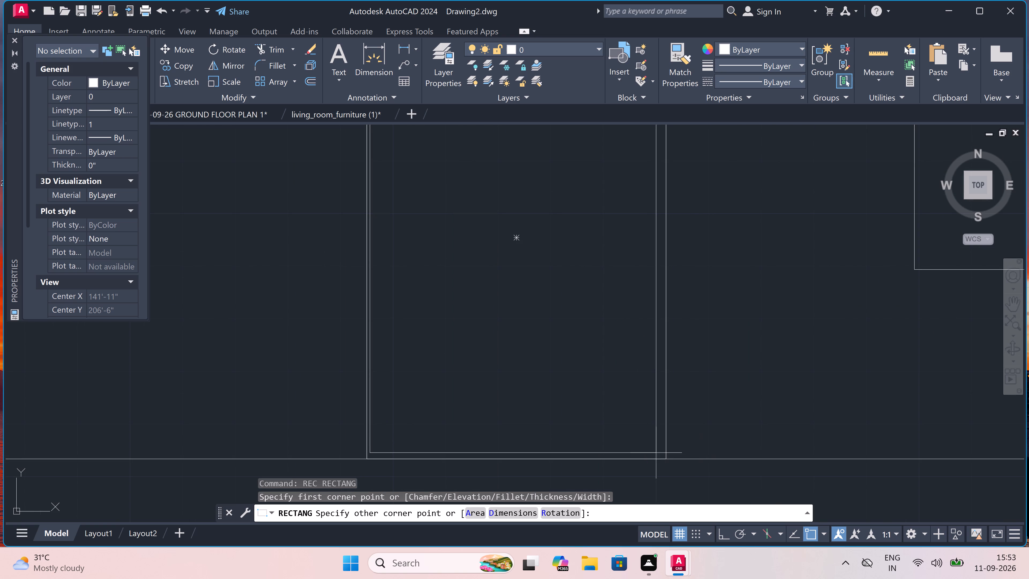
pyautogui.scroll(1, 659, 452)
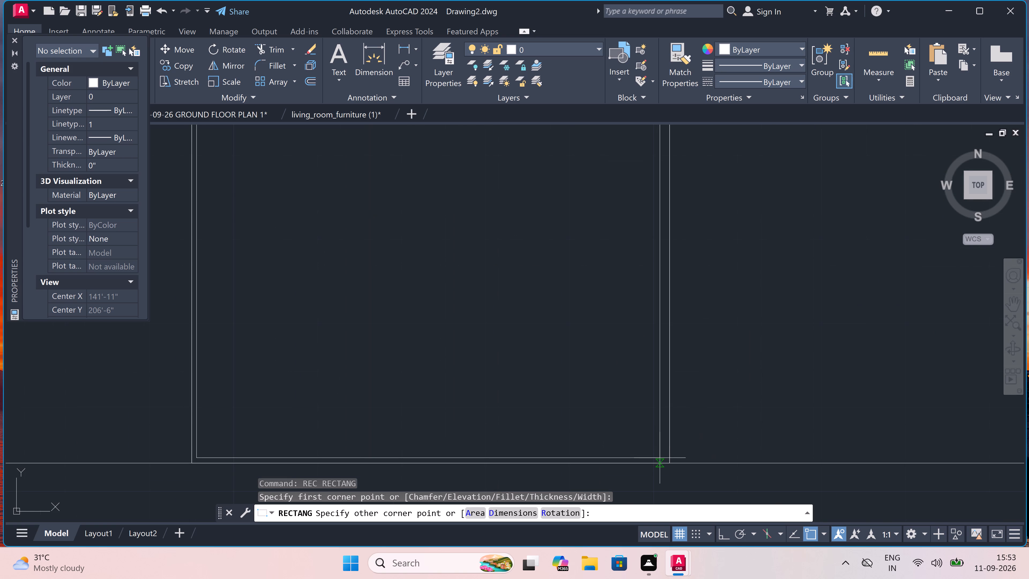
pyautogui.scroll(2, 663, 459)
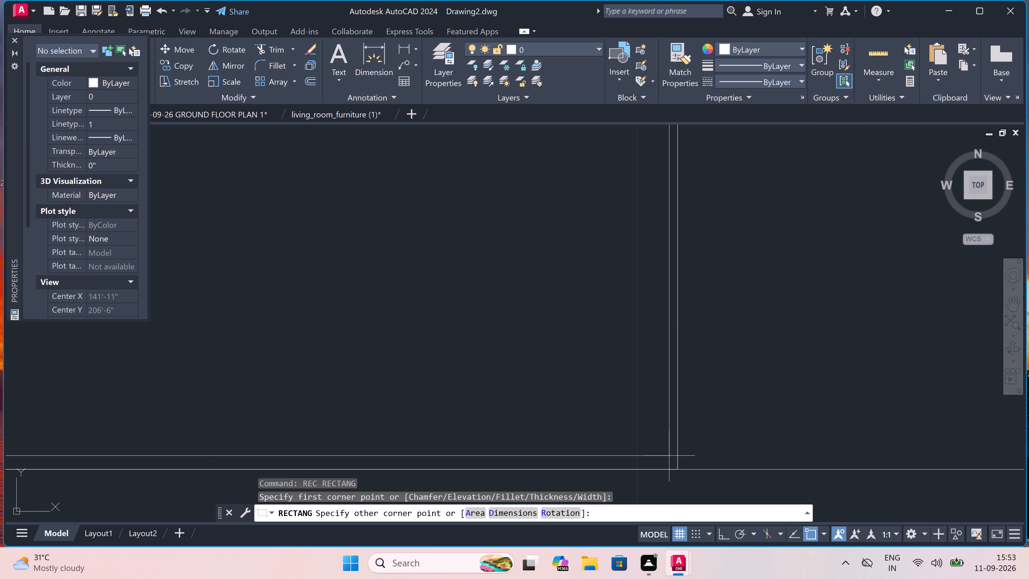
pyautogui.scroll(1, 669, 460)
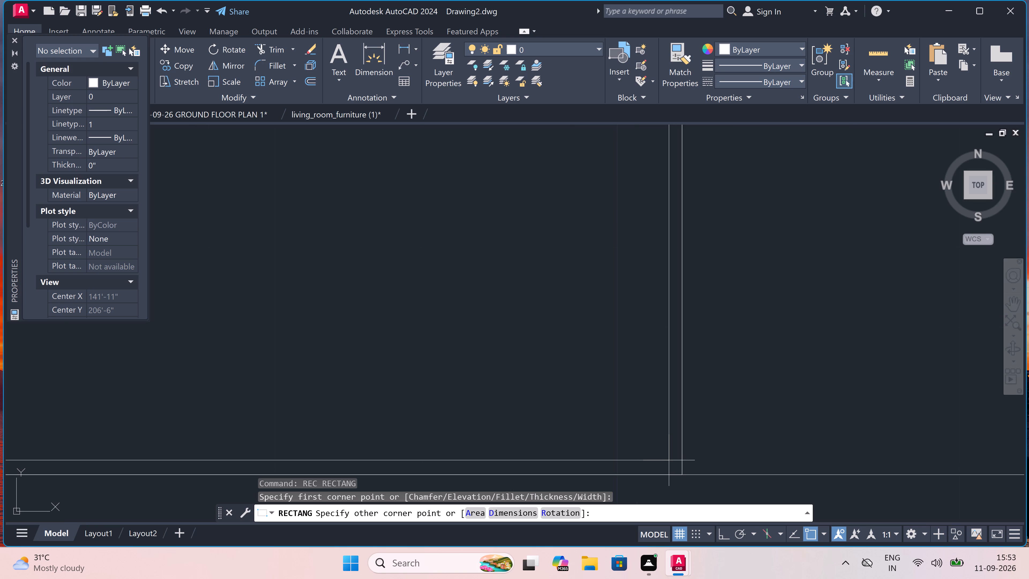
pyautogui.click(669, 462)
pyautogui.press('Escape')
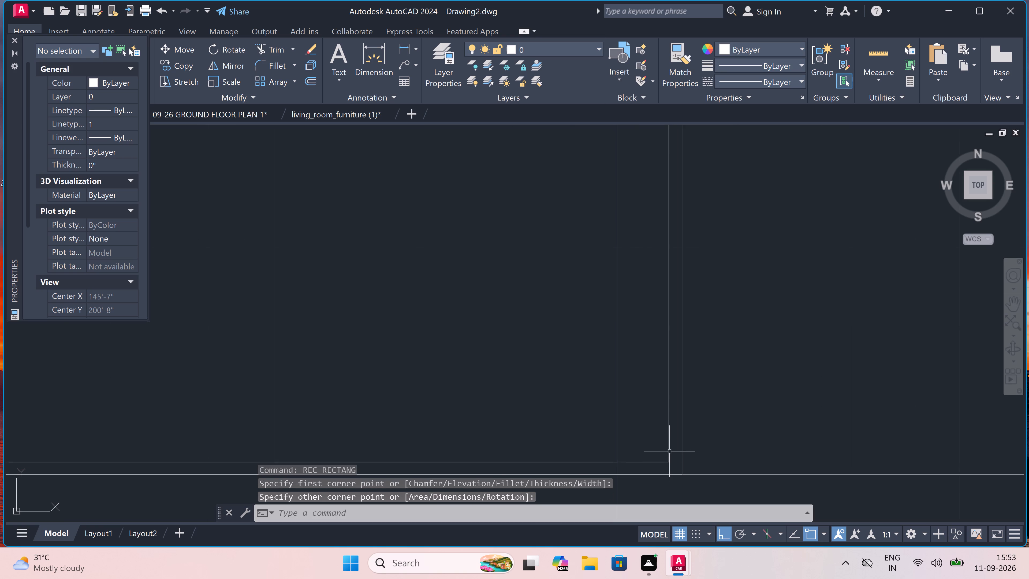
pyautogui.scroll(-8, 599, 379)
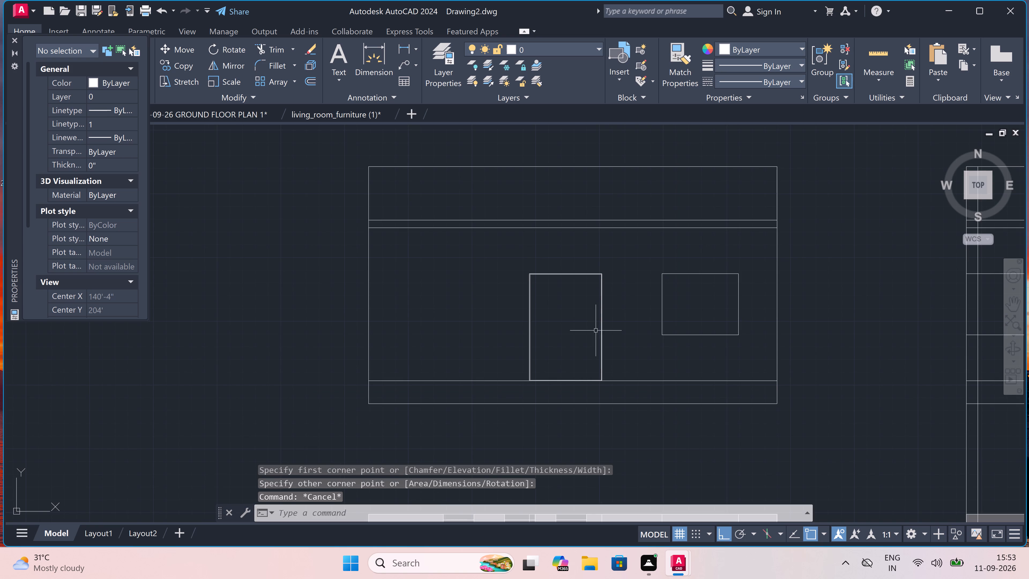
# Draw a slightly inset rectangle inside the window opening of the elevation, leaving a thin frame gap along all four sides.
pyautogui.scroll(3, 739, 289)
pyautogui.scroll(-2, 656, 267)
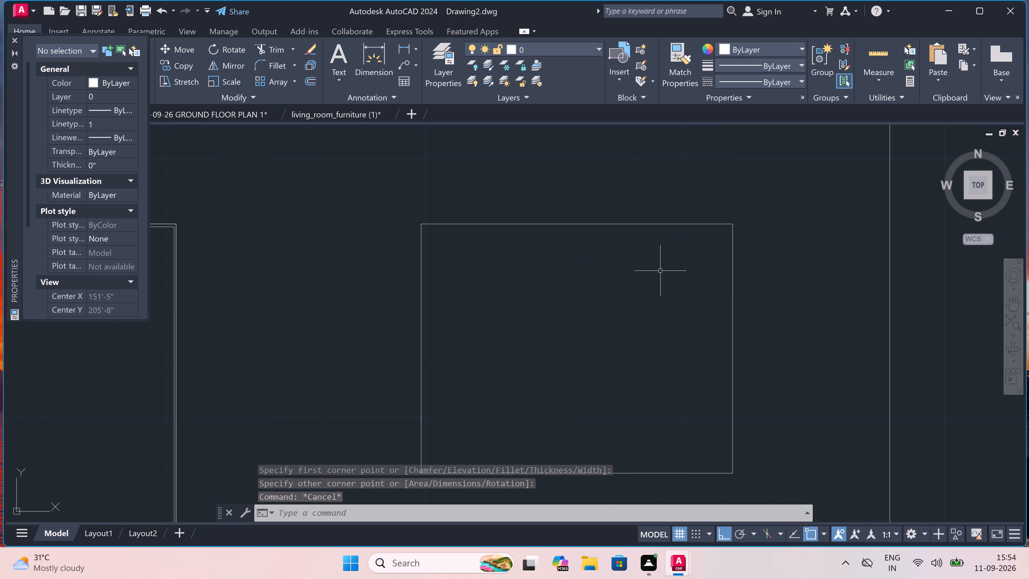
pyautogui.scroll(2, 590, 263)
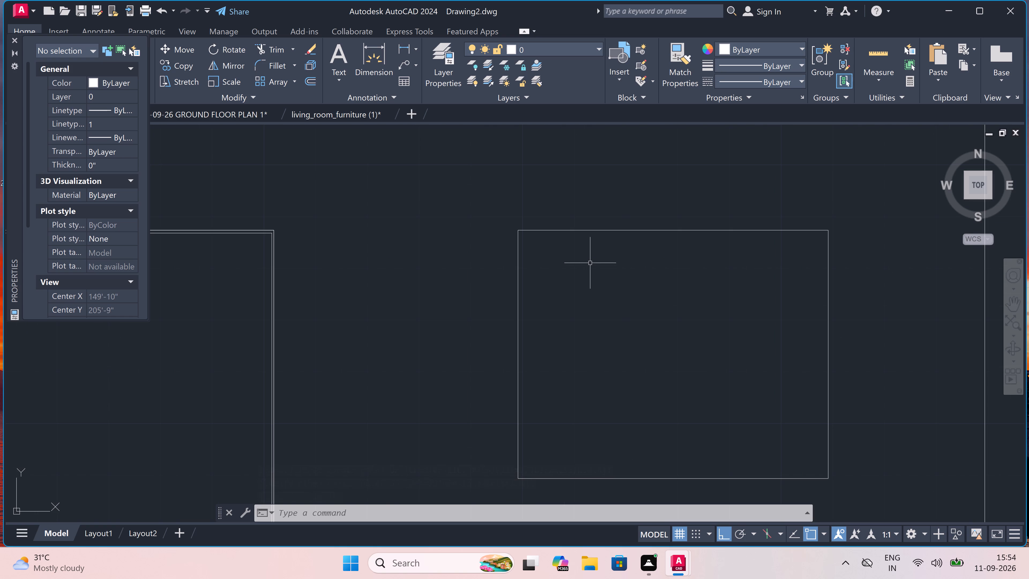
pyautogui.press('space')
pyautogui.scroll(2, 540, 237)
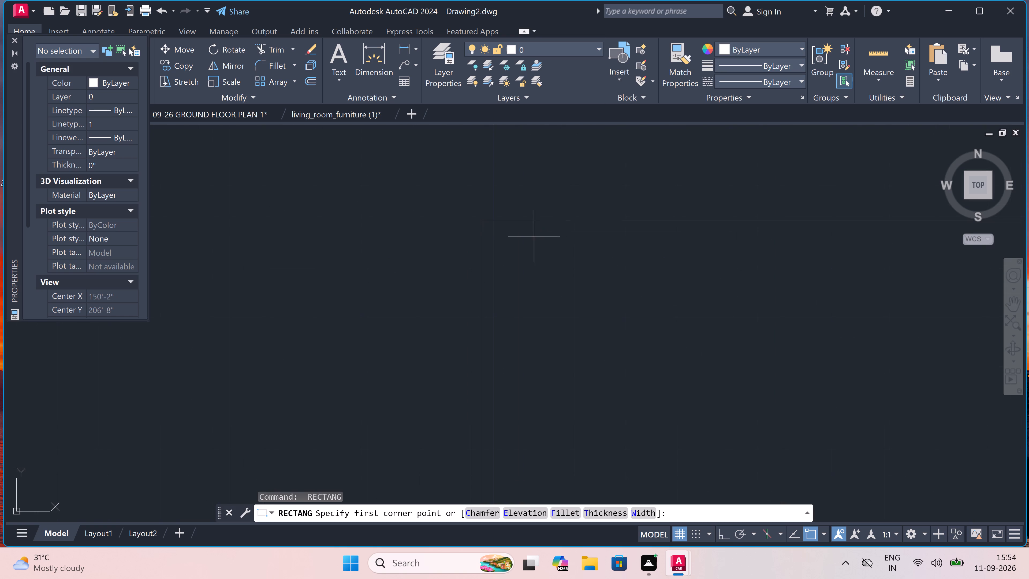
pyautogui.scroll(2, 497, 232)
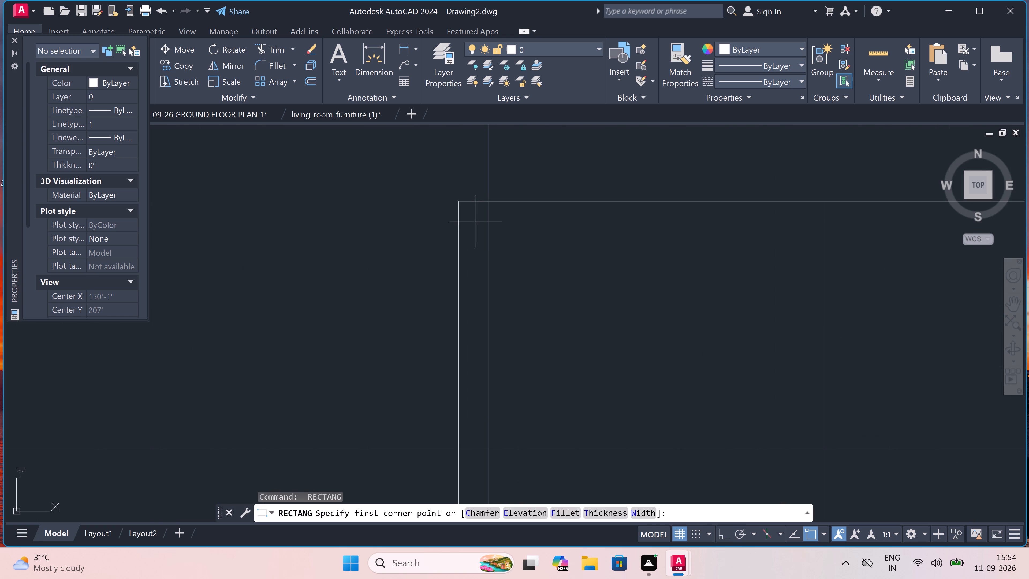
pyautogui.click(473, 217)
pyautogui.scroll(-4, 527, 278)
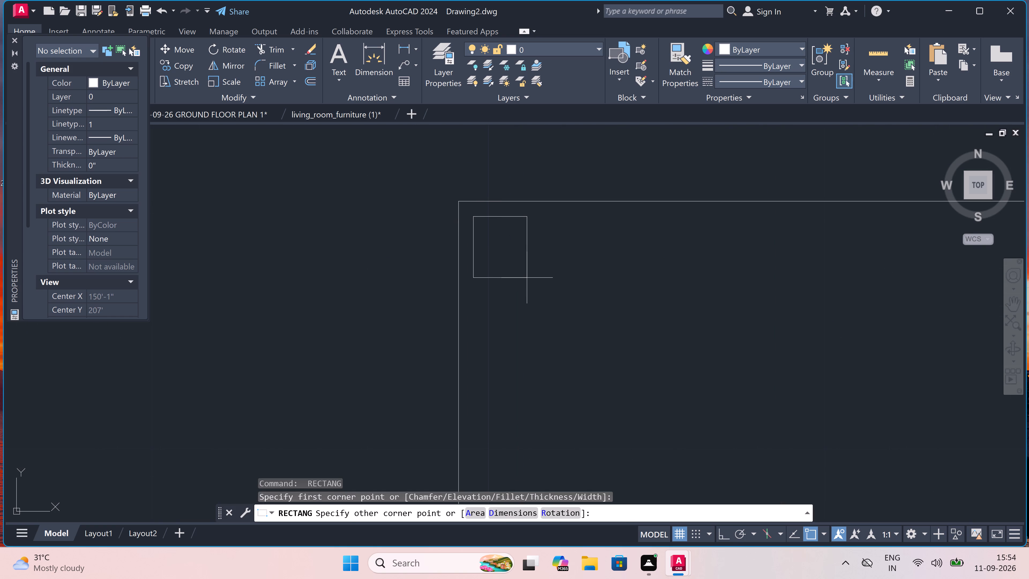
pyautogui.scroll(-3, 640, 347)
pyautogui.scroll(-4, 684, 376)
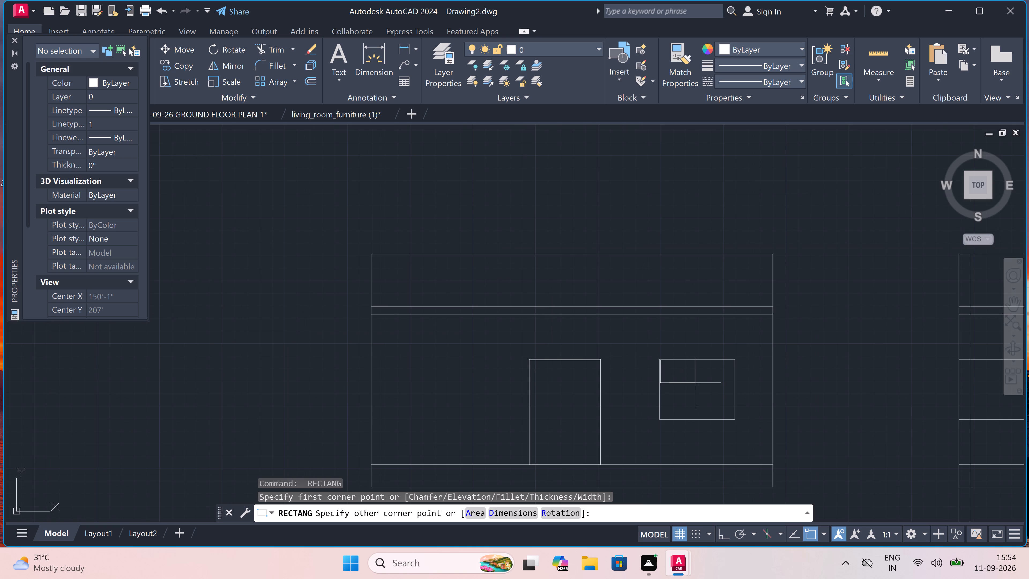
pyautogui.scroll(2, 749, 440)
pyautogui.scroll(3, 695, 369)
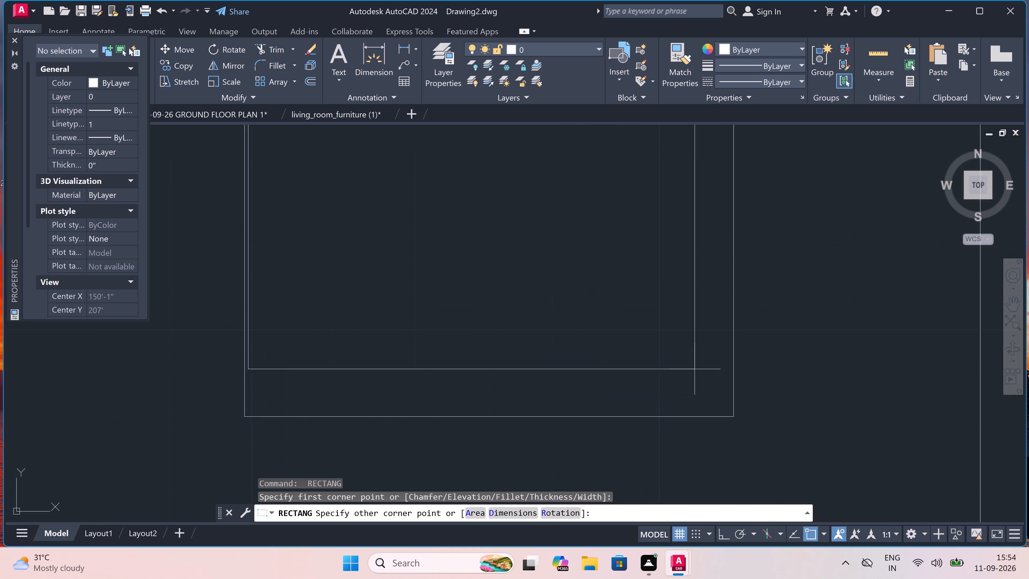
pyautogui.scroll(1, 753, 437)
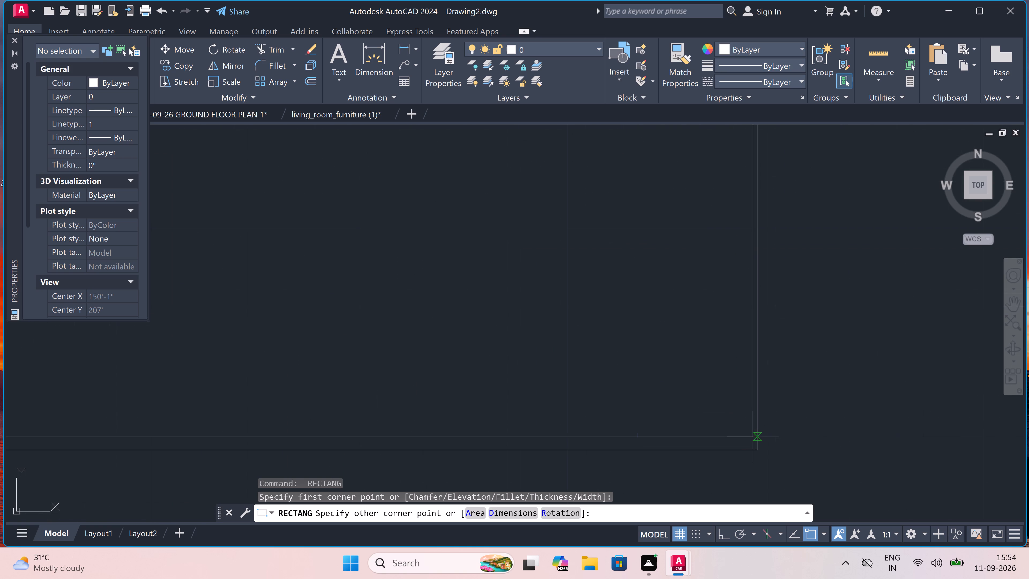
pyautogui.click(746, 439)
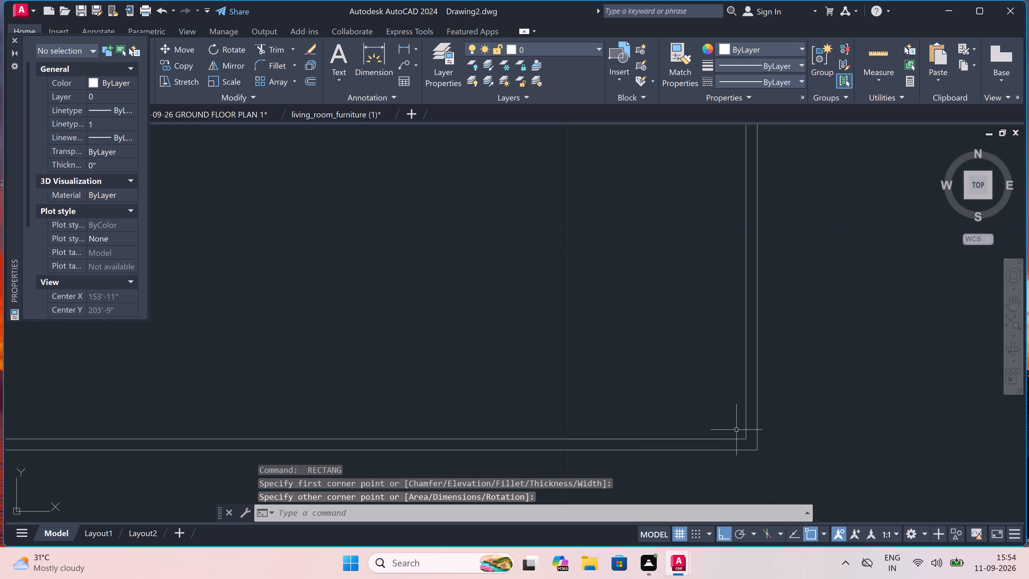
pyautogui.scroll(-7, 721, 401)
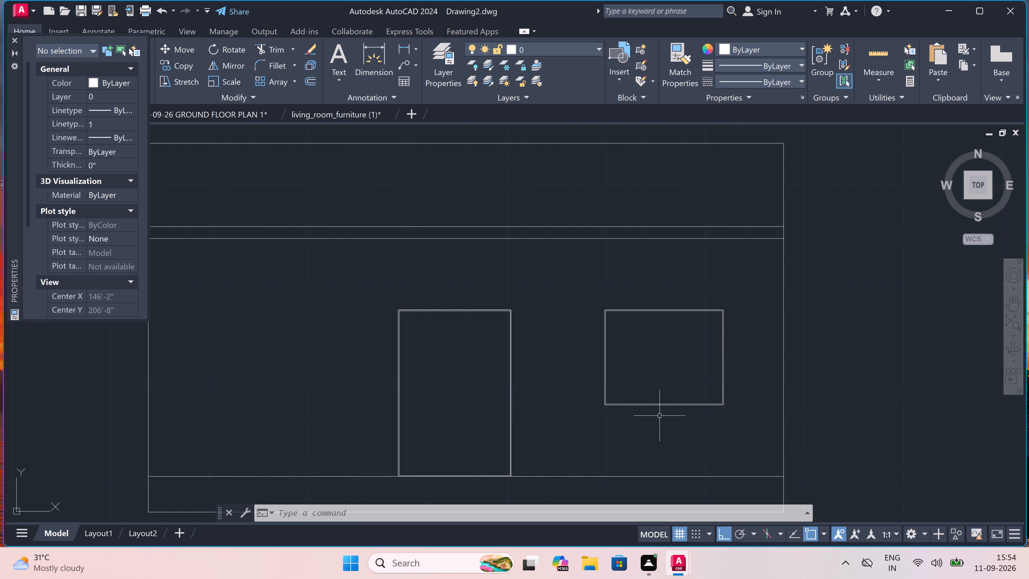
# Erase the six leftover vertical projection rays running down through and below the furnished ground floor plan.
pyautogui.scroll(-2, 574, 405)
pyautogui.scroll(1, 574, 405)
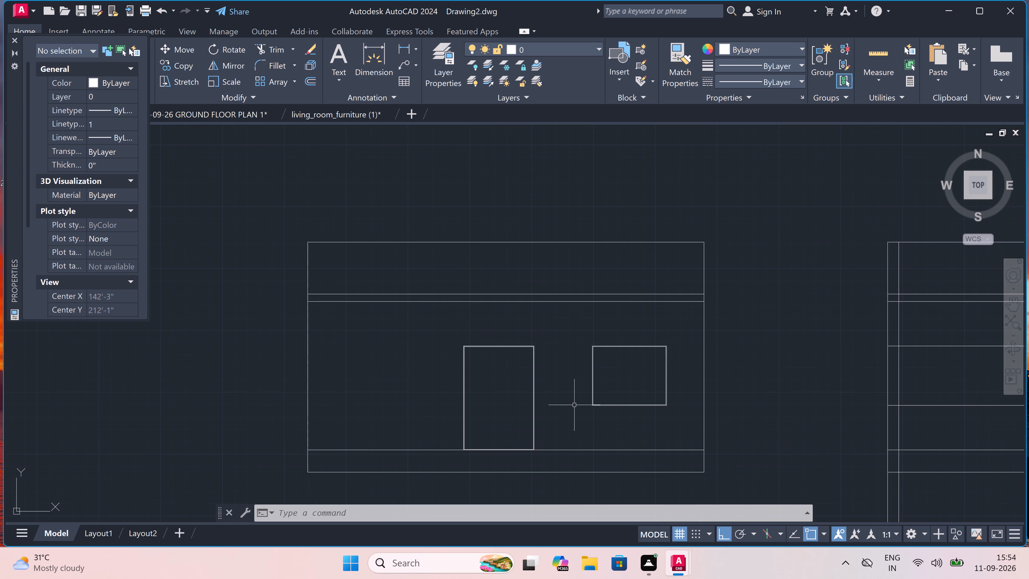
pyautogui.scroll(-2, 573, 405)
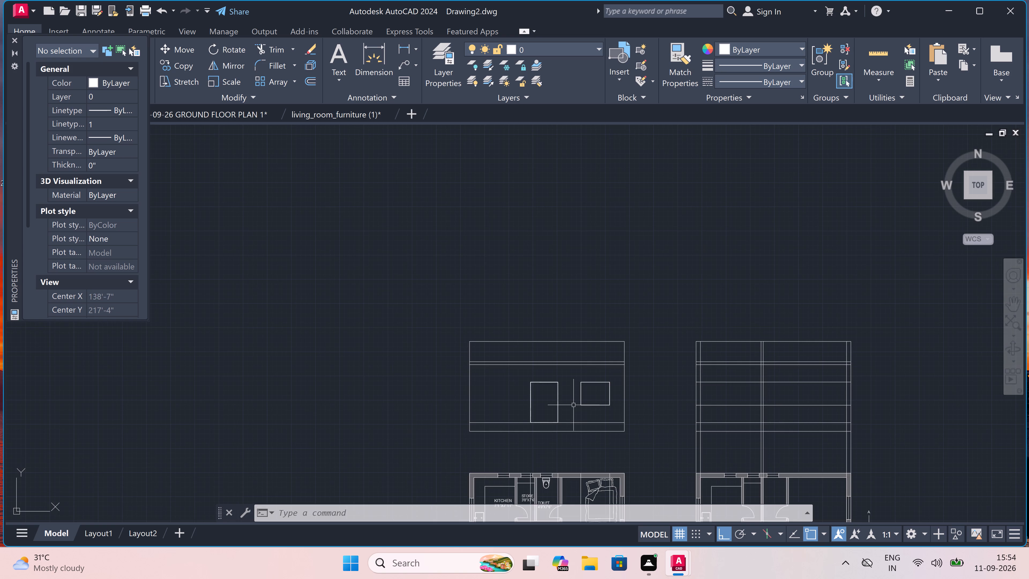
pyautogui.scroll(1, 573, 405)
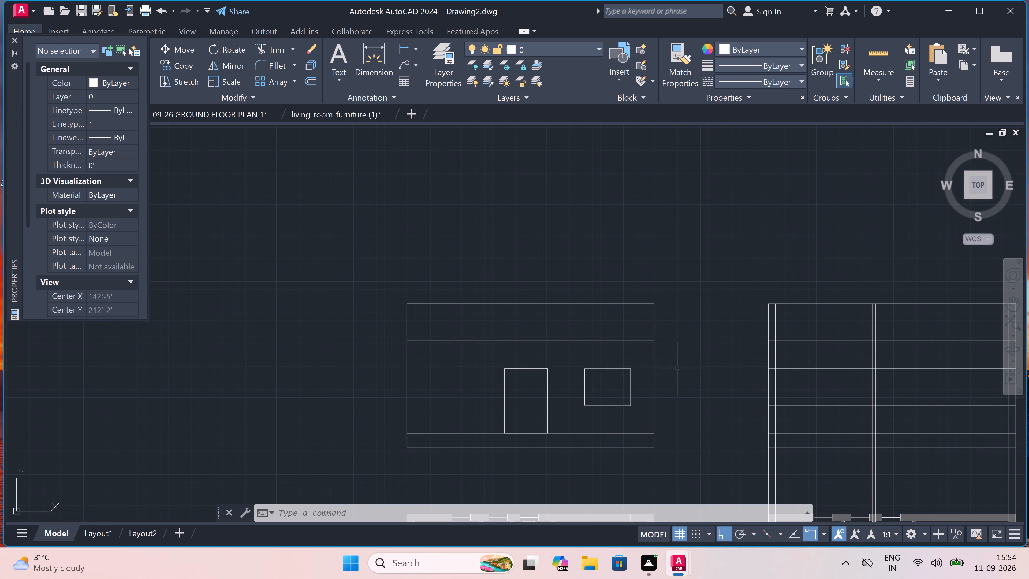
pyautogui.scroll(-3, 695, 335)
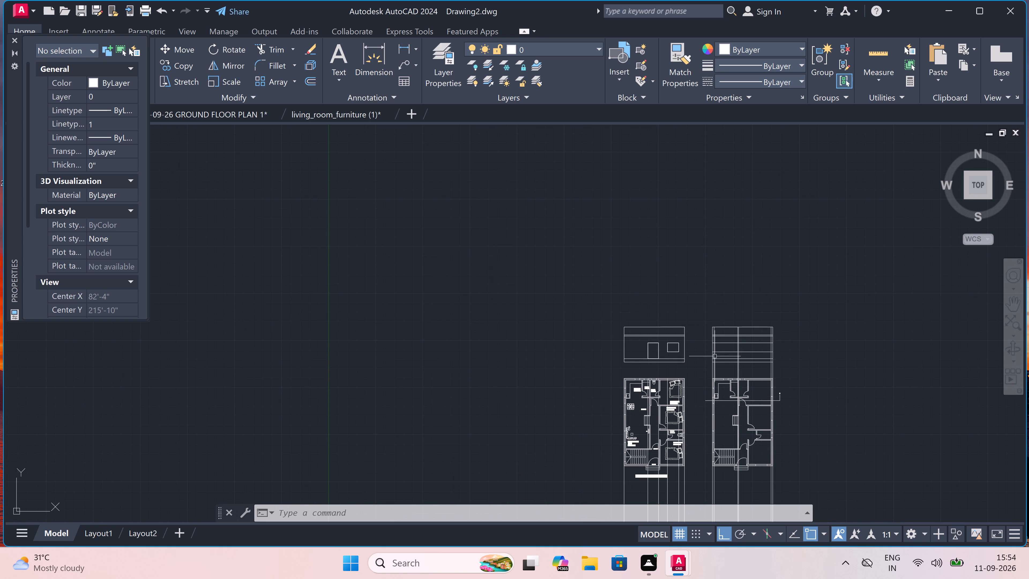
pyautogui.scroll(-4, 700, 368)
pyautogui.scroll(3, 694, 419)
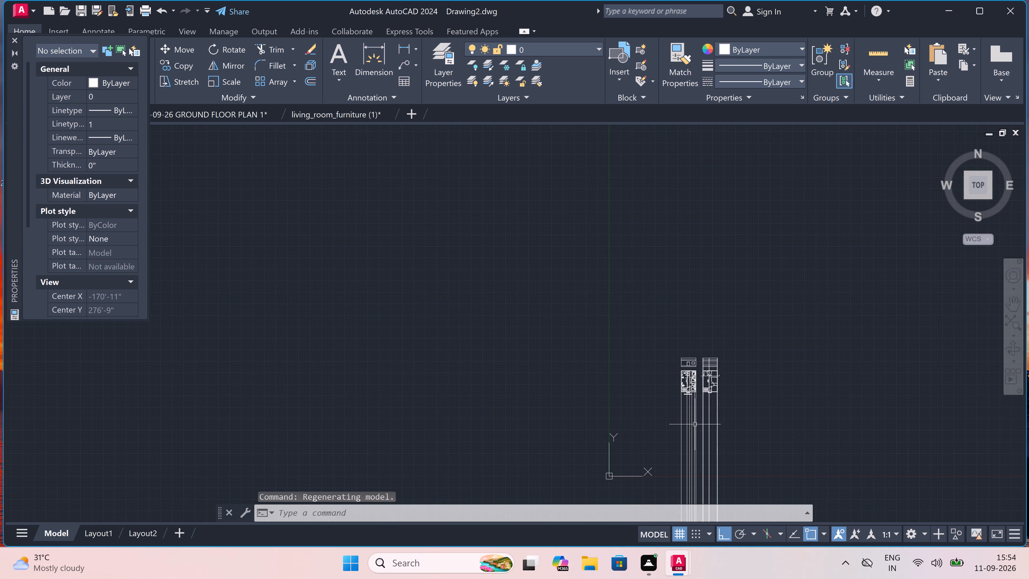
pyautogui.scroll(2, 698, 383)
pyautogui.scroll(1, 708, 361)
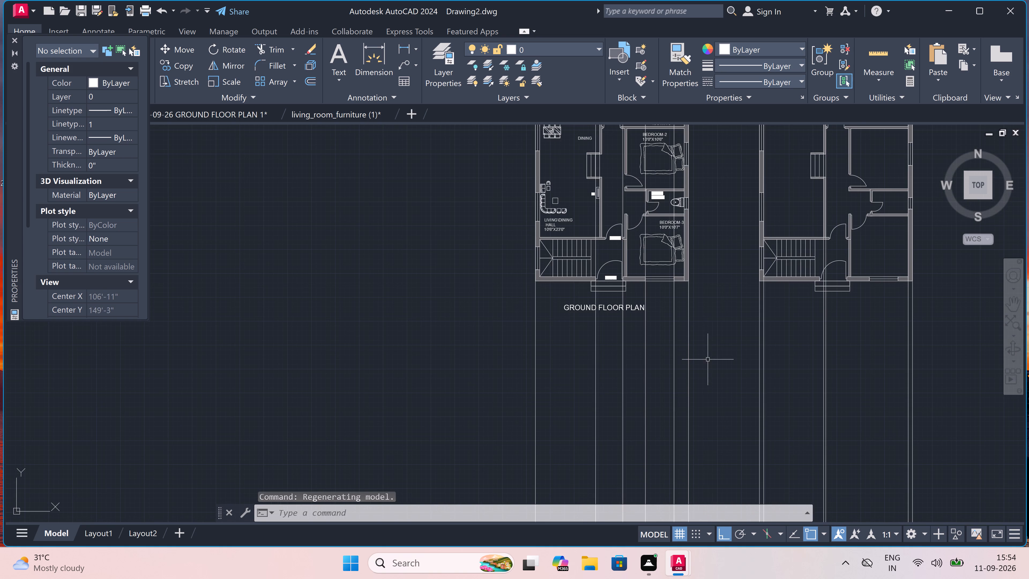
pyautogui.moveTo(702, 343); pyautogui.dragTo(698, 345)
pyautogui.click(451, 396)
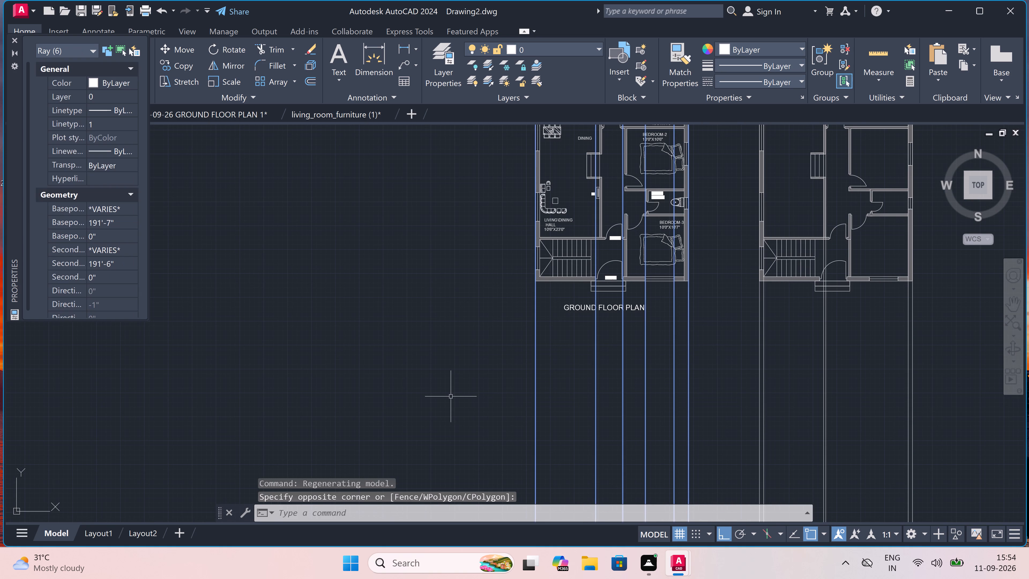
pyautogui.press('Delete')
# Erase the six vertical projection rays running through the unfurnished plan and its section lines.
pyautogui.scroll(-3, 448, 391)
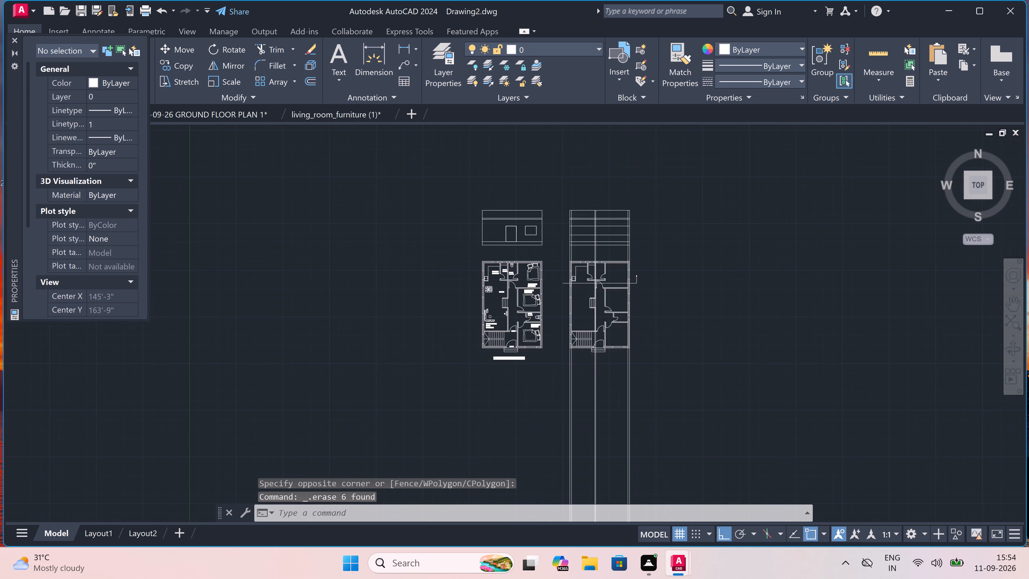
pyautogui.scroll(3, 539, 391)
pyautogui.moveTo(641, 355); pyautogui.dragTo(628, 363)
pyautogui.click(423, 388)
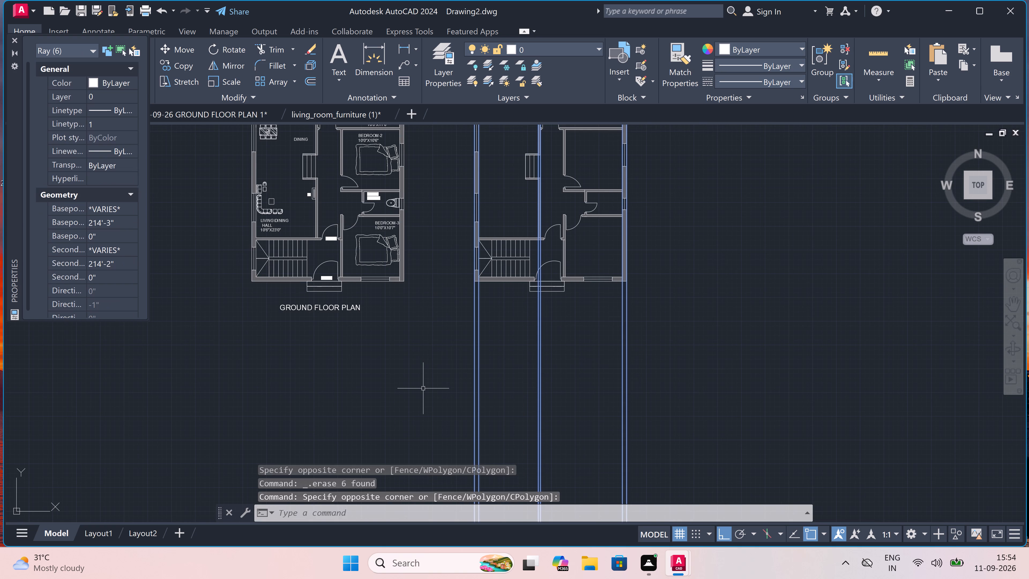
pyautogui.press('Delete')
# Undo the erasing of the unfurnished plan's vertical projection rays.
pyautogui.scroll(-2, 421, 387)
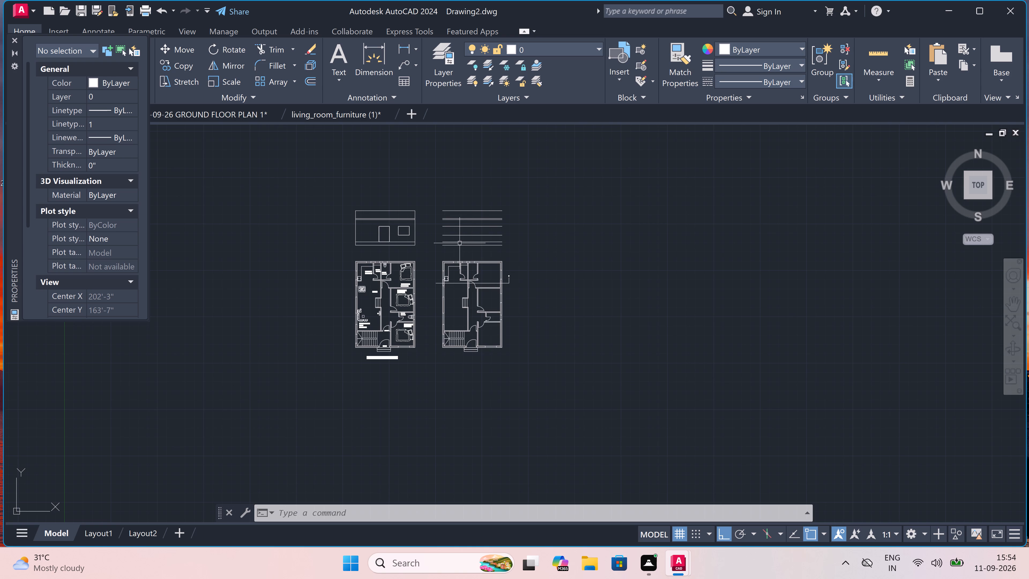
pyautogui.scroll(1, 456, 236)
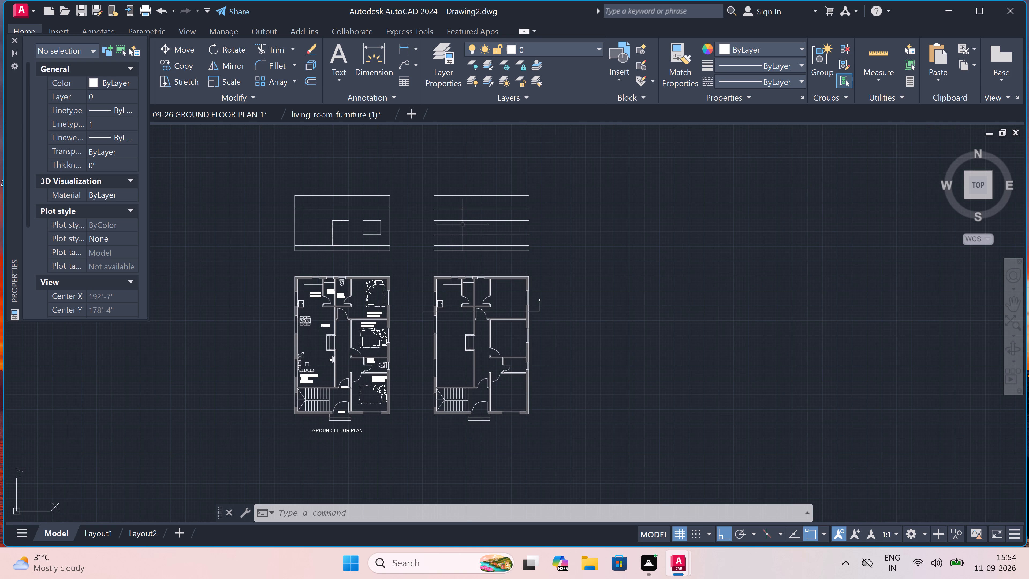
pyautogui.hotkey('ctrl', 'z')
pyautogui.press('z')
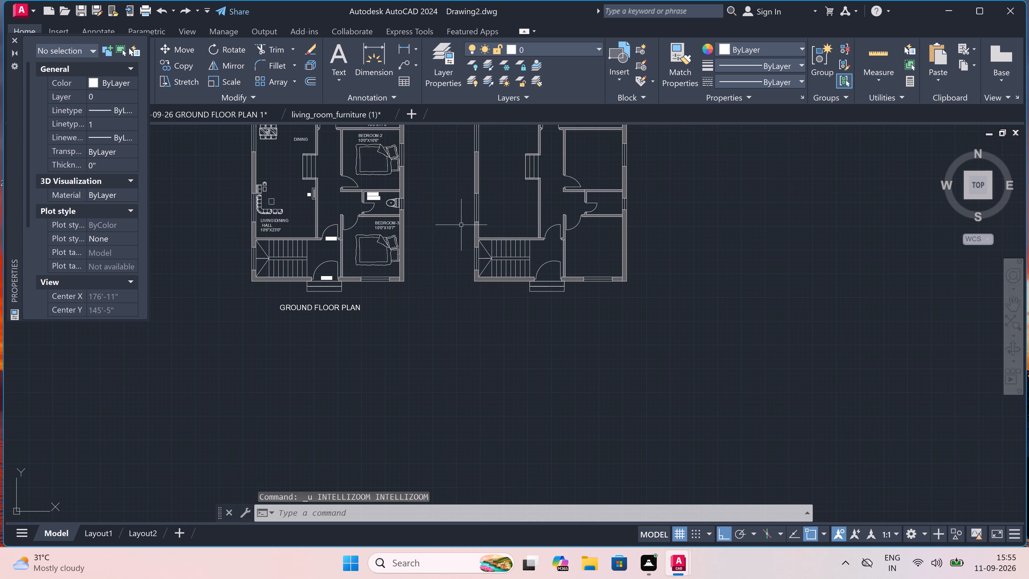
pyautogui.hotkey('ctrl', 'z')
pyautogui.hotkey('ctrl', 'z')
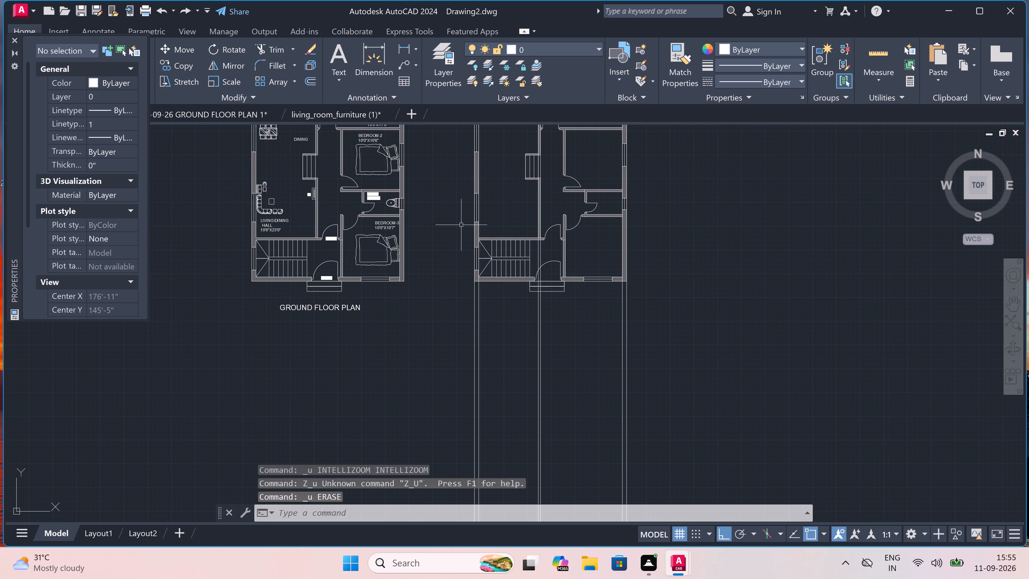
# Trim all vertical projection lines between the section's lowest level line and the unfurnished plan, including both outer lines.
pyautogui.scroll(-4, 460, 231)
pyautogui.scroll(3, 477, 157)
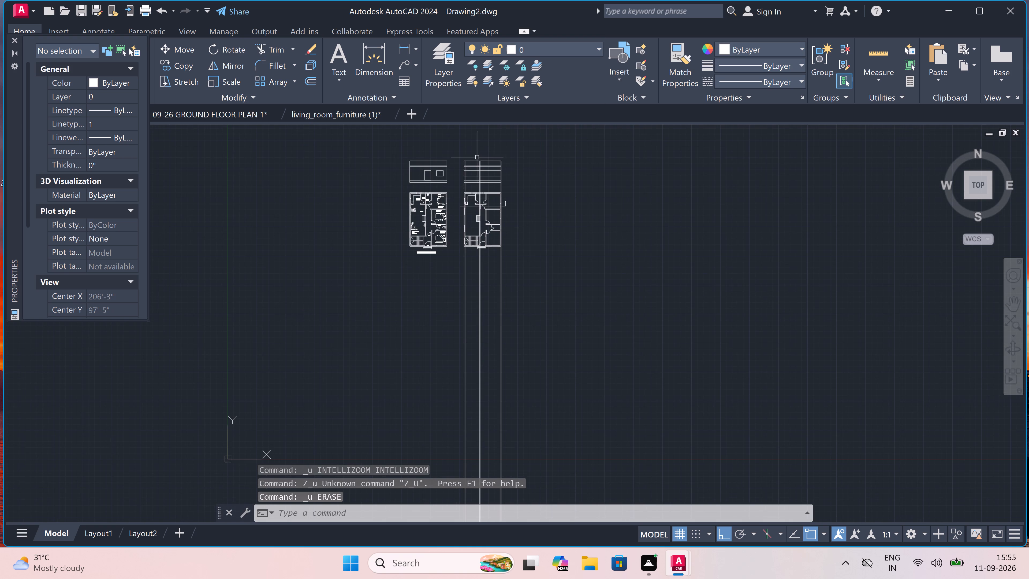
pyautogui.scroll(1, 471, 217)
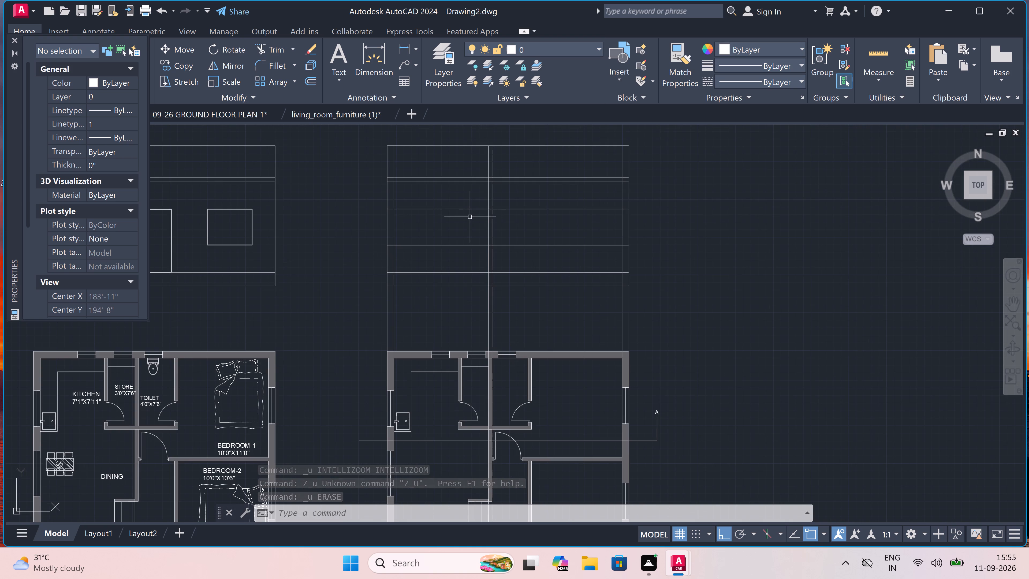
pyautogui.press('Escape')
pyautogui.press('t')
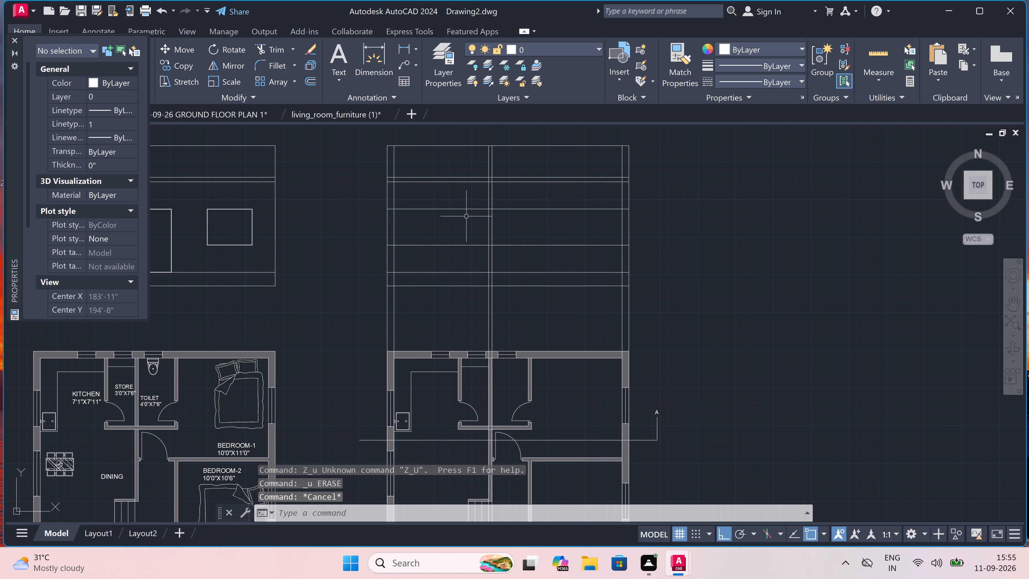
pyautogui.press('r')
pyautogui.press('space')
pyautogui.click(334, 309)
pyautogui.moveTo(334, 309); pyautogui.dragTo(338, 309)
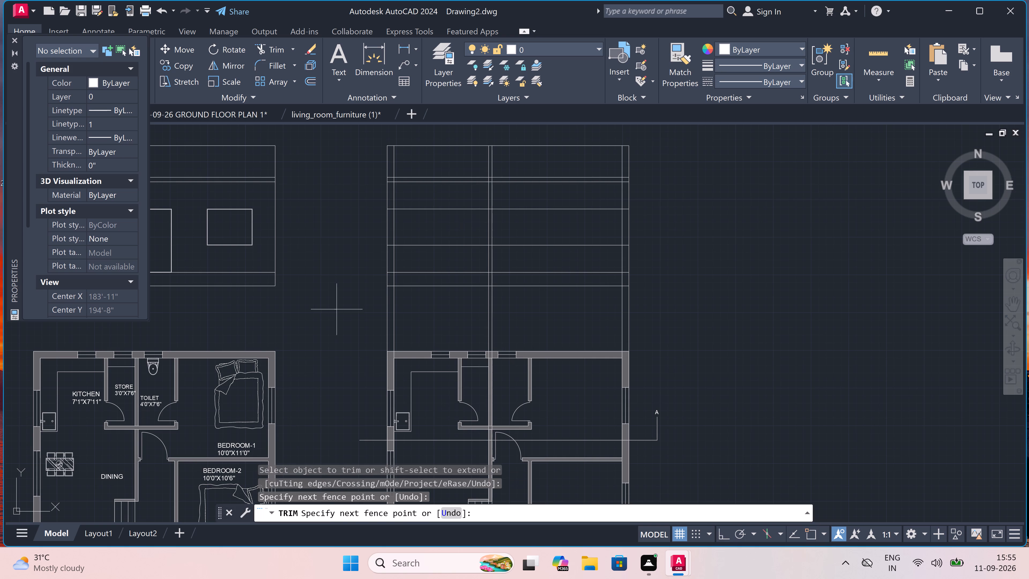
pyautogui.click(752, 306)
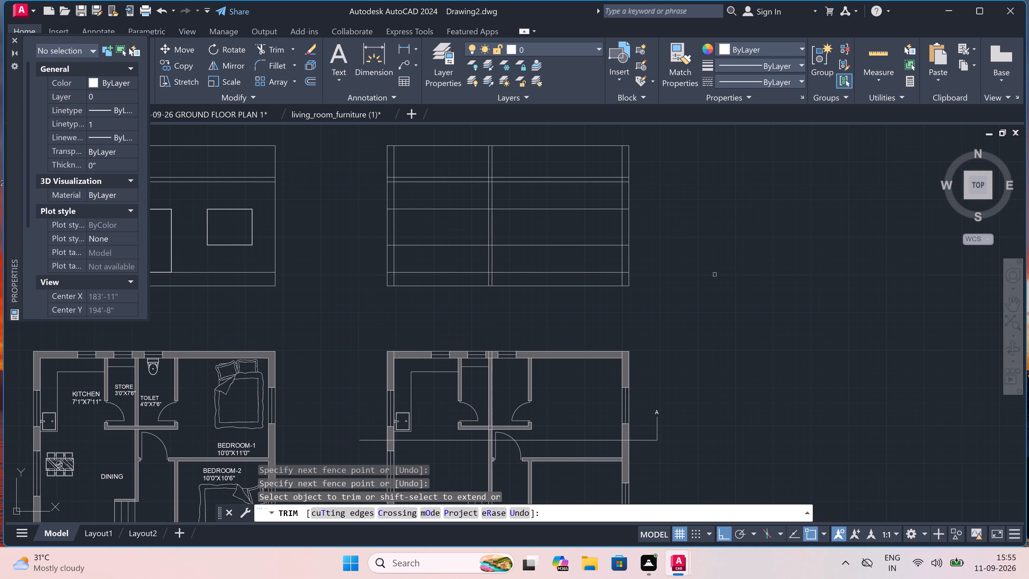
# Trim the section's two middle horizontal lines, at window head and sill level, out of the eastern outer wall thickness.
pyautogui.scroll(1, 622, 168)
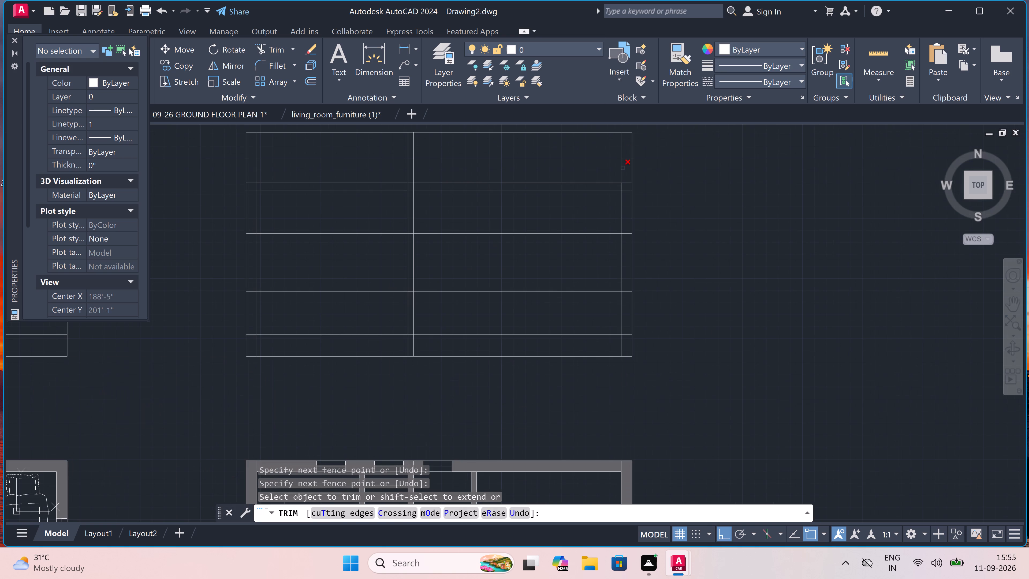
pyautogui.click(627, 213)
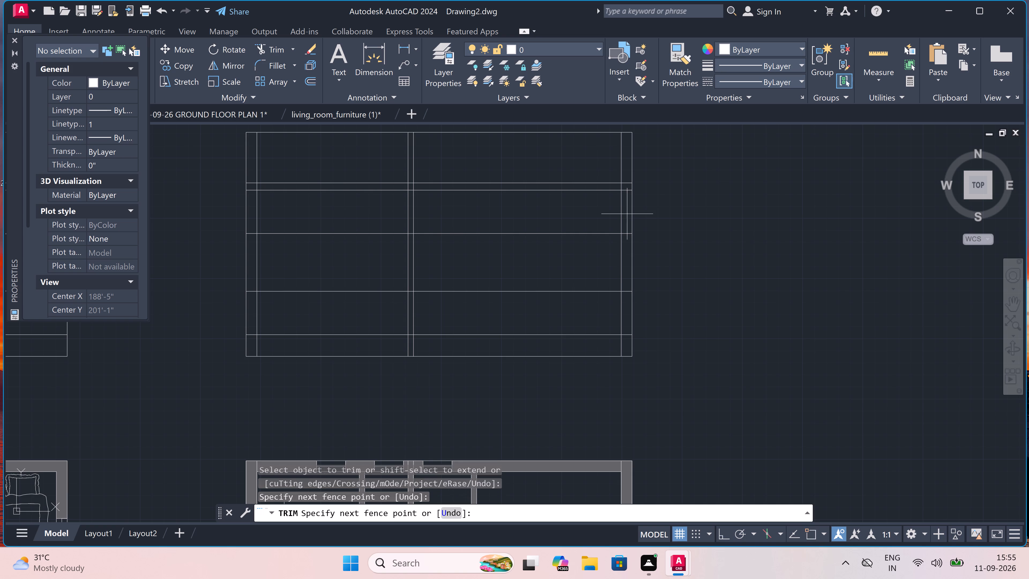
pyautogui.doubleClick(624, 308)
pyautogui.click(629, 228)
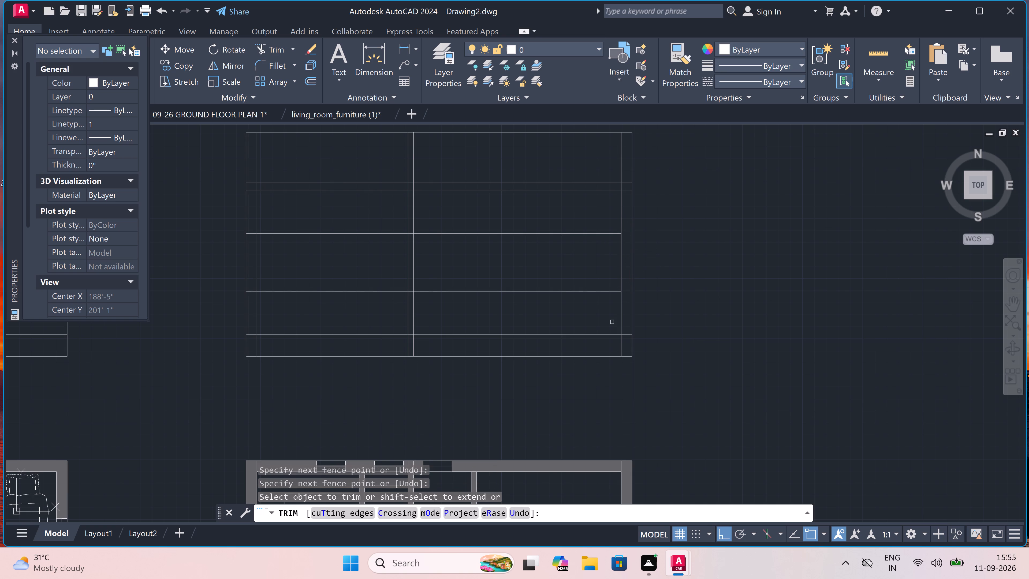
# Trim the four interior vertical lines out of the section's lowest band.
pyautogui.click(623, 342)
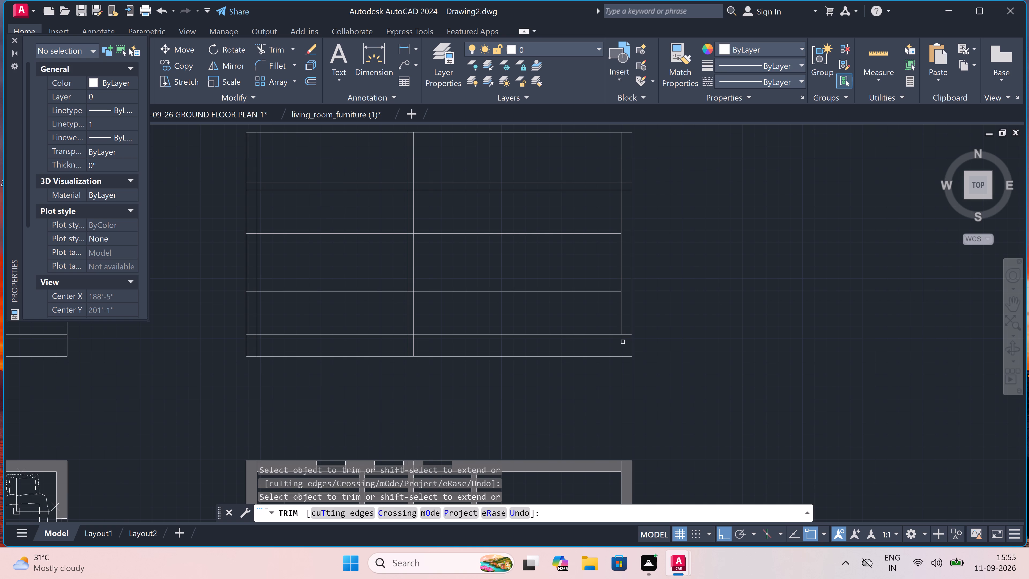
pyautogui.click(621, 342)
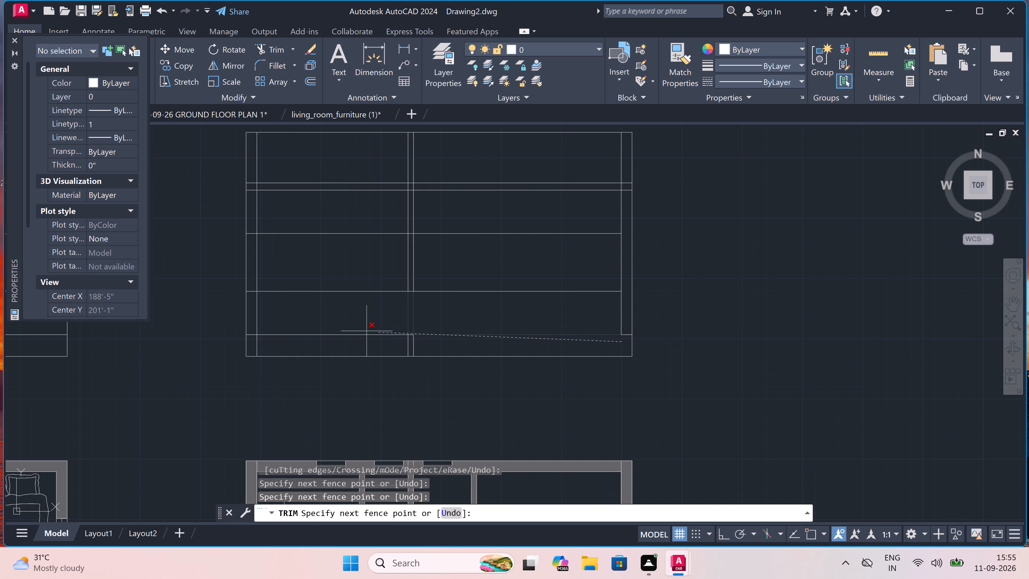
pyautogui.click(254, 342)
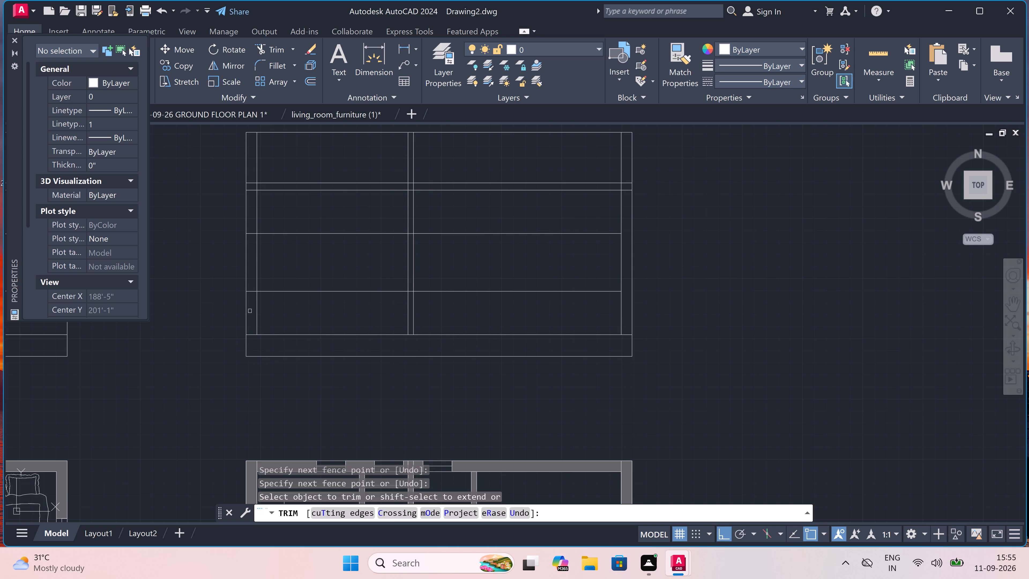
# Trim the section's window head and sill level lines out of the western outer wall and the rooms on both sides of the partition.
pyautogui.click(250, 311)
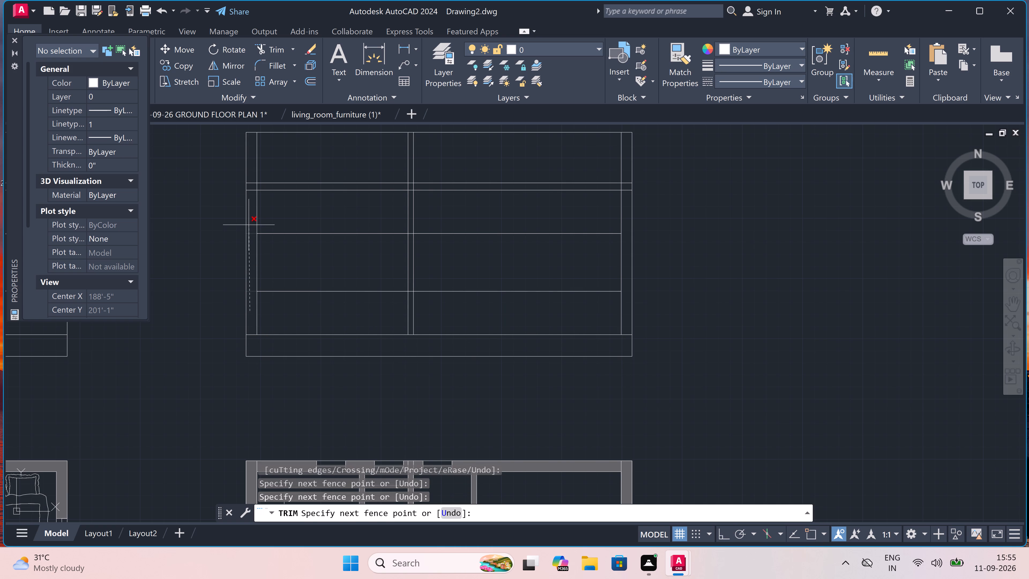
pyautogui.click(249, 225)
pyautogui.moveTo(293, 225); pyautogui.dragTo(293, 230)
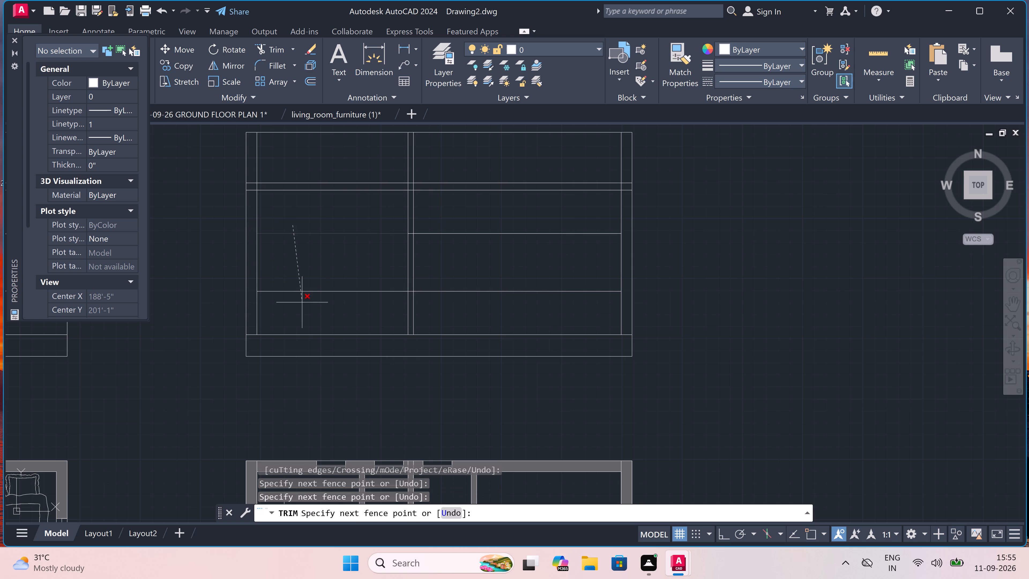
pyautogui.click(303, 306)
pyautogui.click(496, 309)
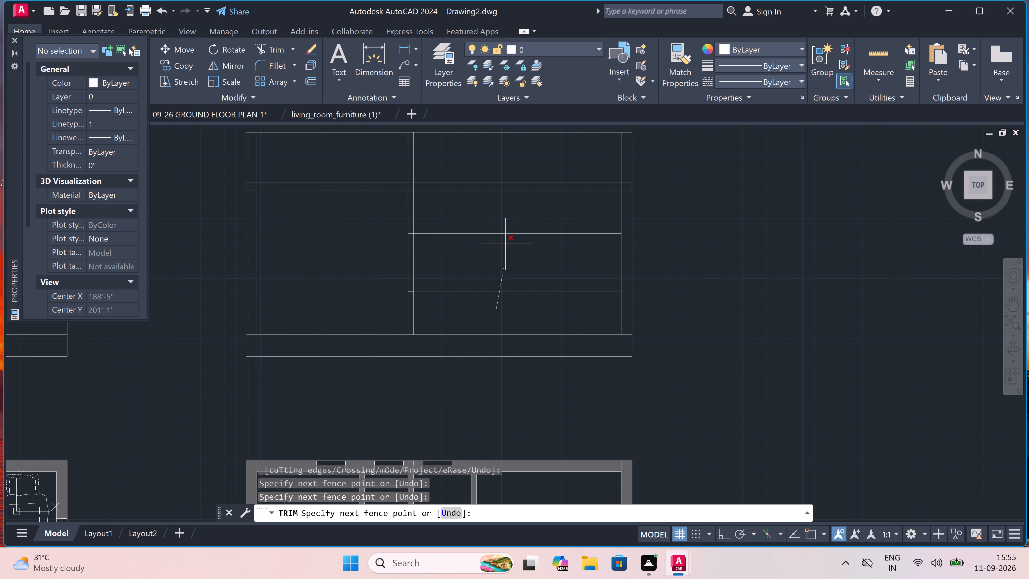
pyautogui.click(502, 215)
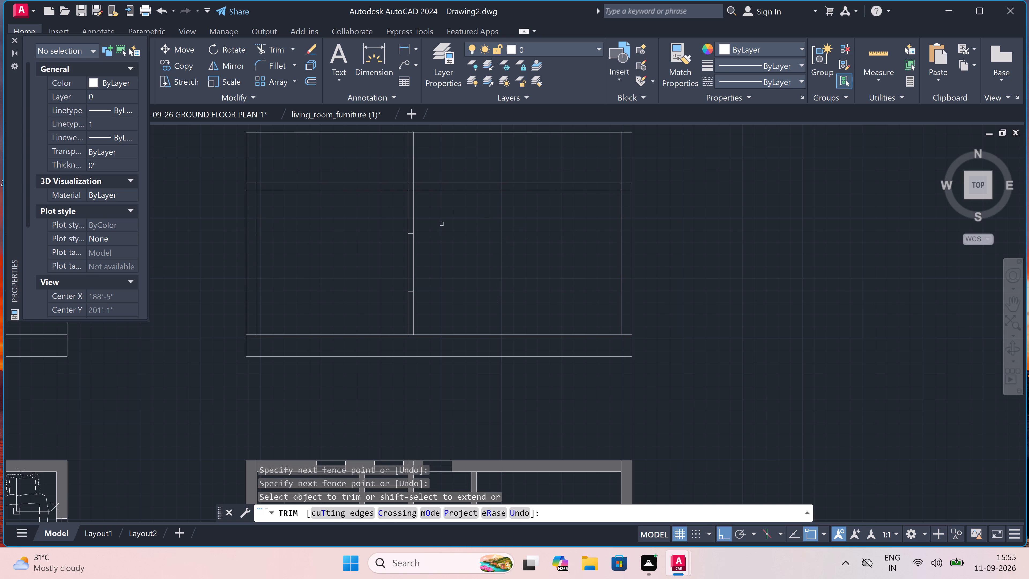
# Trim the two short horizontal stubs at window head and sill level out of the section's middle partition wall.
pyautogui.scroll(1, 412, 257)
pyautogui.scroll(1, 407, 217)
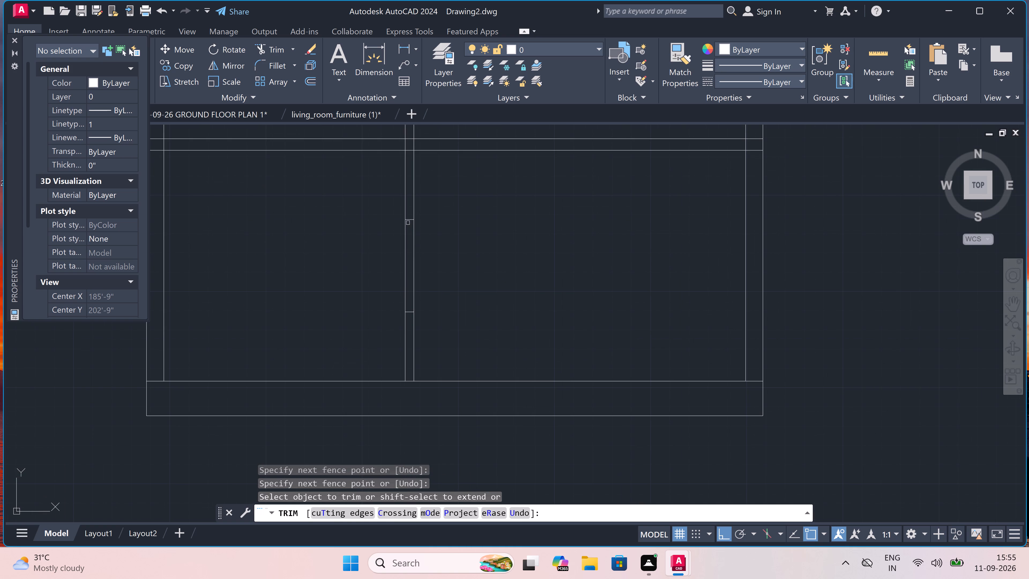
pyautogui.scroll(1, 407, 217)
pyautogui.moveTo(408, 208); pyautogui.dragTo(407, 216)
pyautogui.scroll(-3, 405, 329)
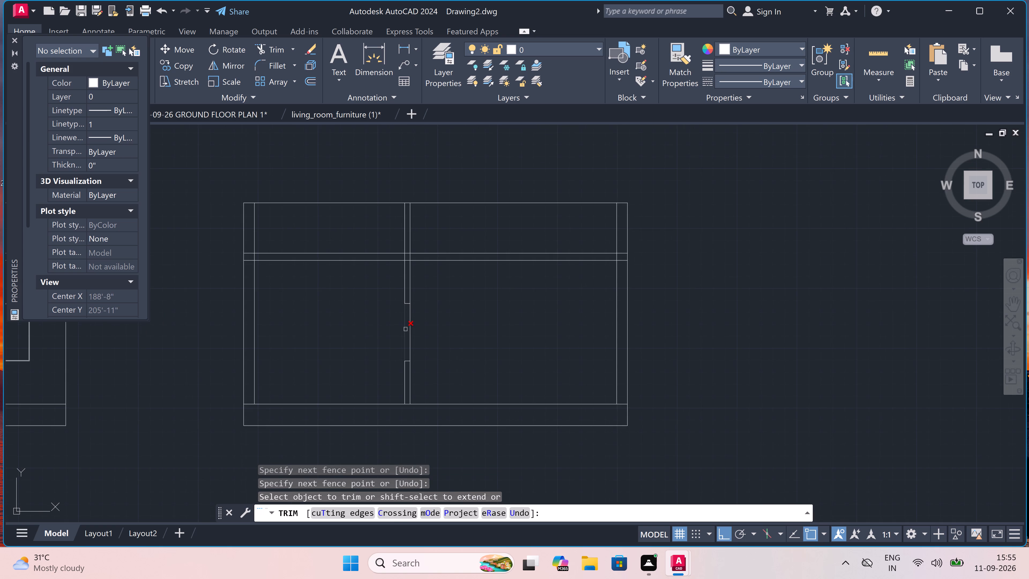
pyautogui.scroll(2, 405, 329)
pyautogui.click(411, 292)
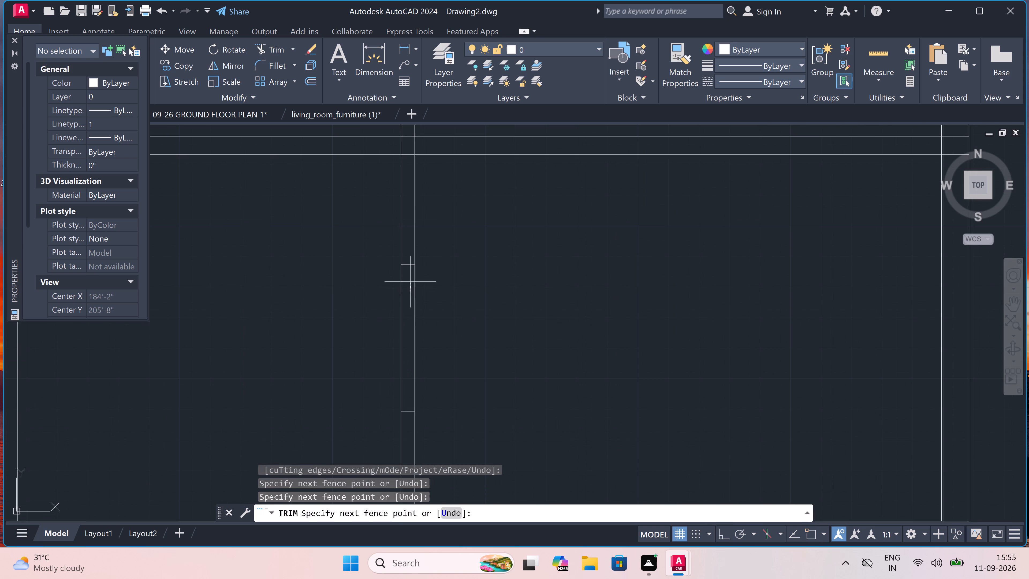
pyautogui.click(412, 239)
pyautogui.scroll(-3, 405, 274)
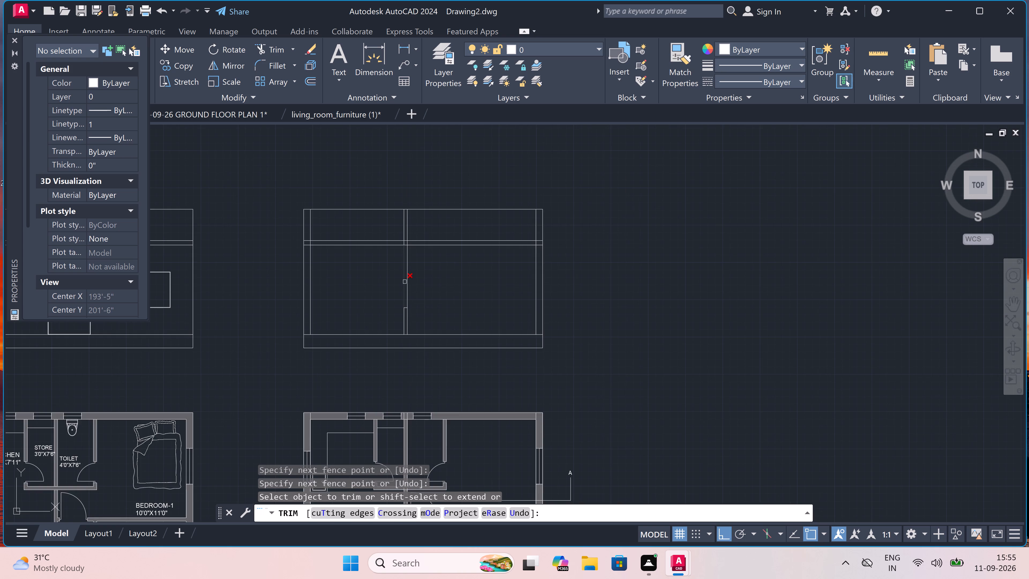
pyautogui.scroll(4, 403, 315)
pyautogui.click(404, 316)
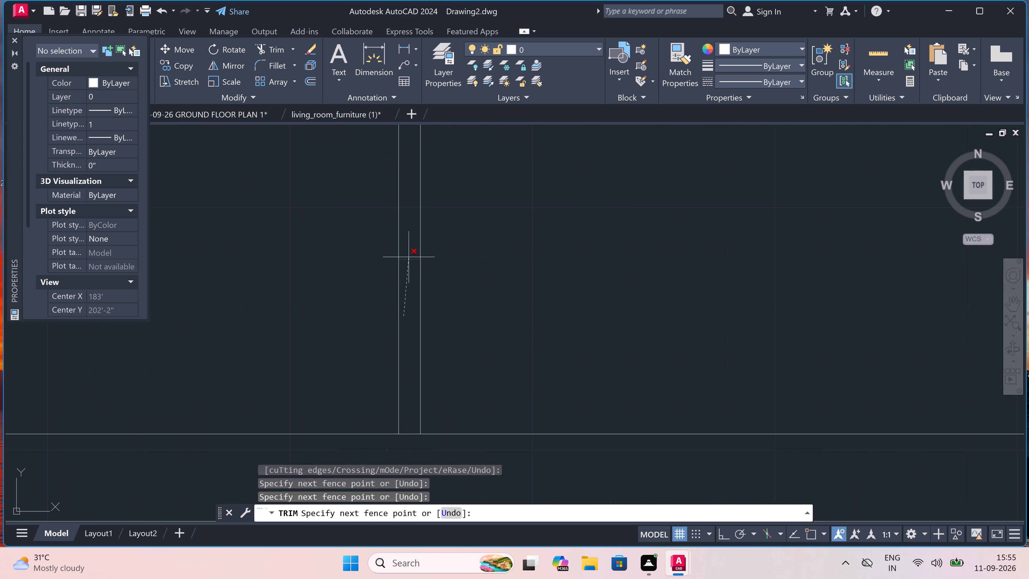
pyautogui.click(409, 255)
# Trim the middle partition's two vertical lines out of the roof slab thickness and the parapet band above it.
pyautogui.scroll(-5, 409, 255)
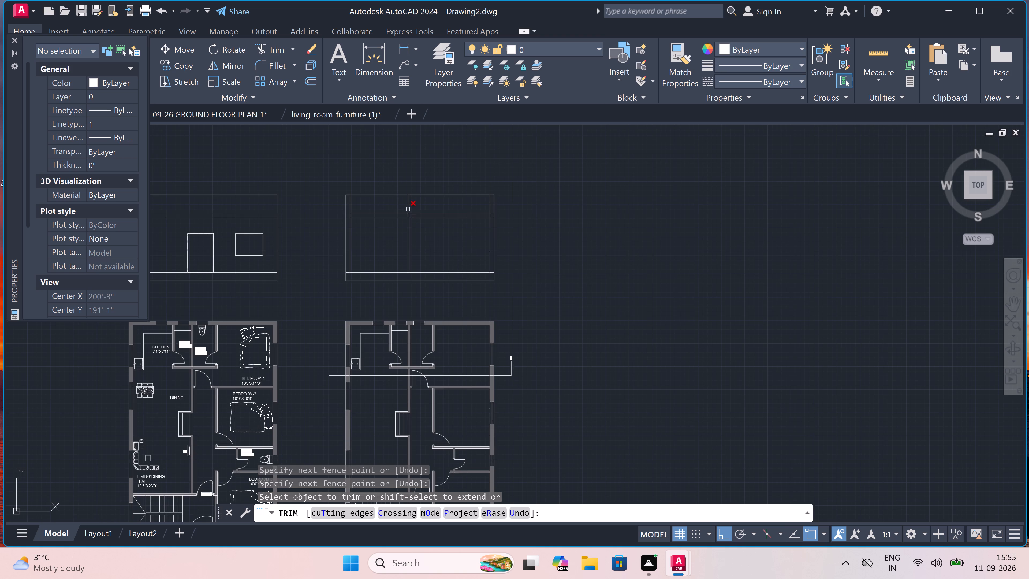
pyautogui.scroll(3, 405, 201)
pyautogui.scroll(1, 407, 238)
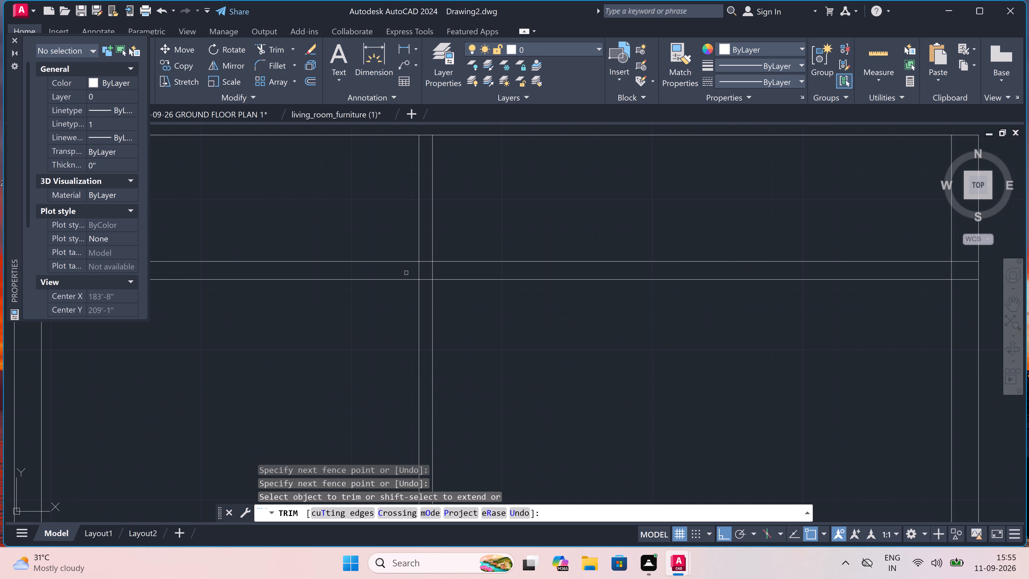
pyautogui.click(404, 270)
pyautogui.click(447, 272)
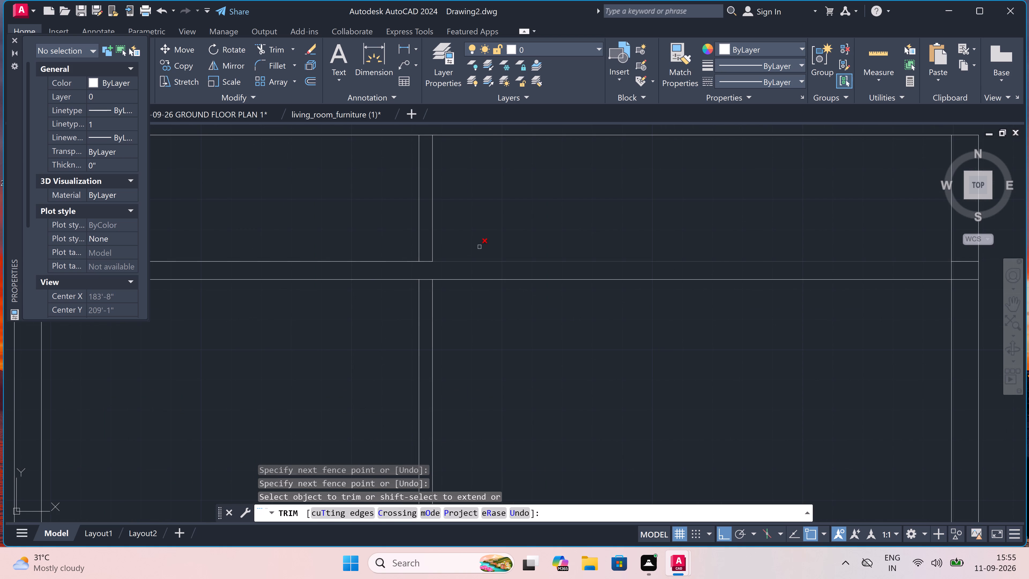
pyautogui.click(486, 232)
pyautogui.click(374, 214)
# Trim the inner face lines of both outer walls out of the section's parapet band and roof slab thickness.
pyautogui.scroll(-4, 374, 214)
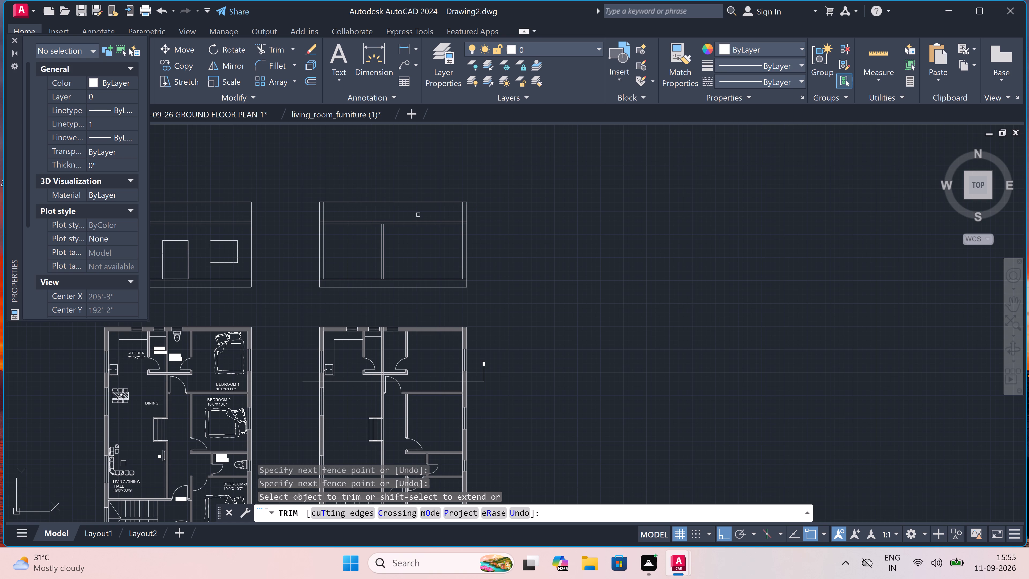
pyautogui.scroll(3, 317, 210)
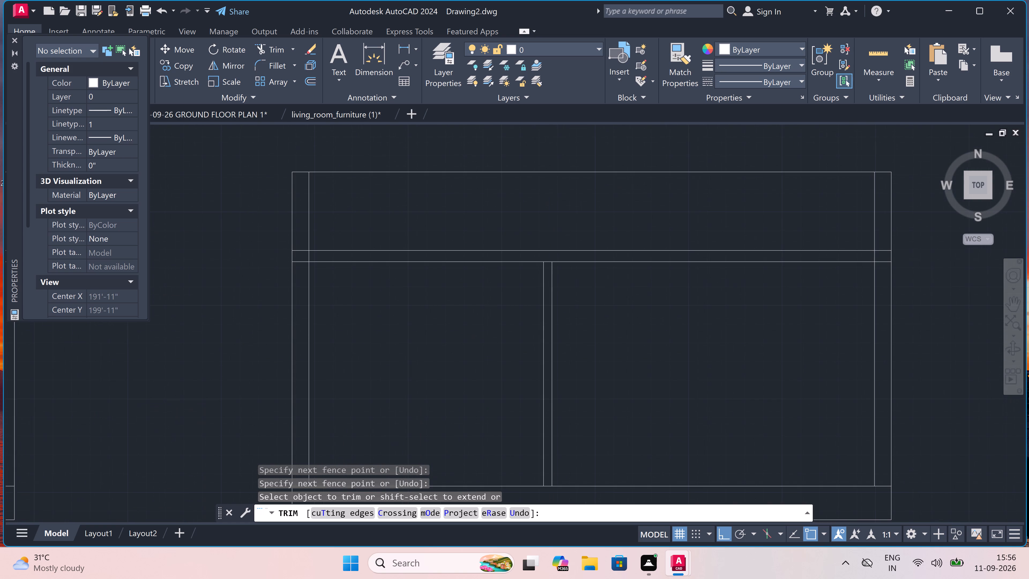
pyautogui.click(309, 216)
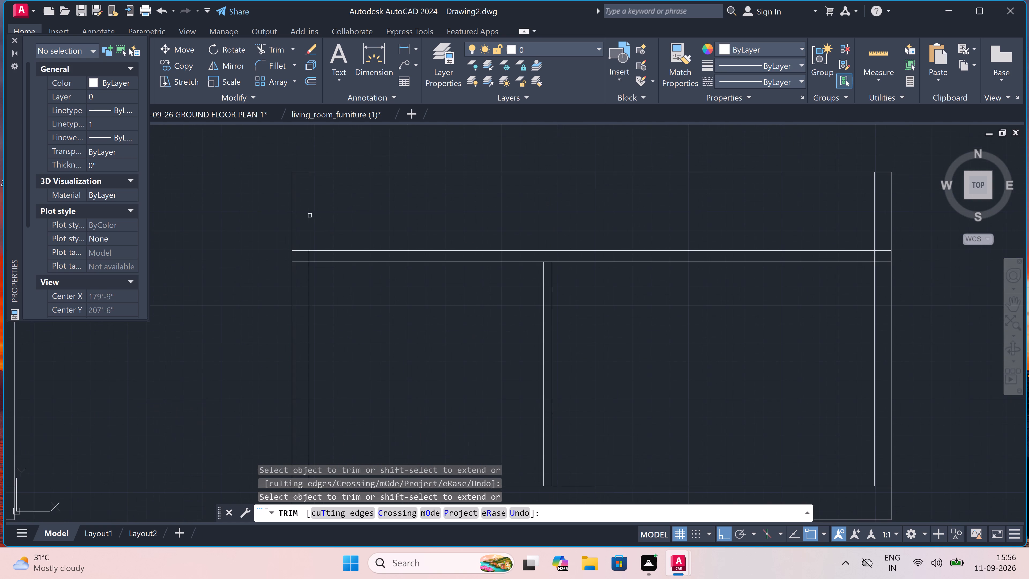
pyautogui.scroll(-2, 661, 233)
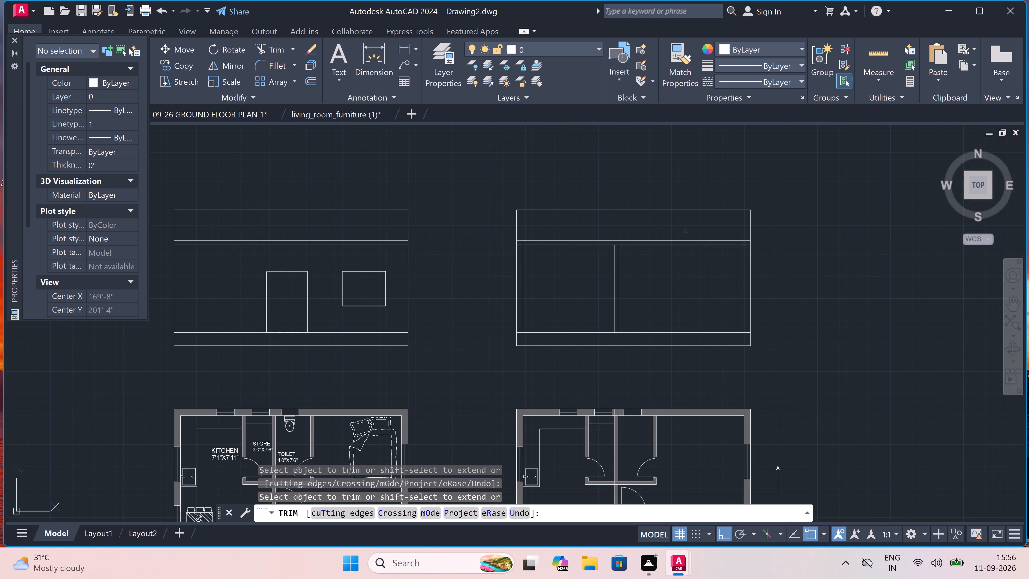
pyautogui.click(743, 225)
pyautogui.scroll(2, 744, 248)
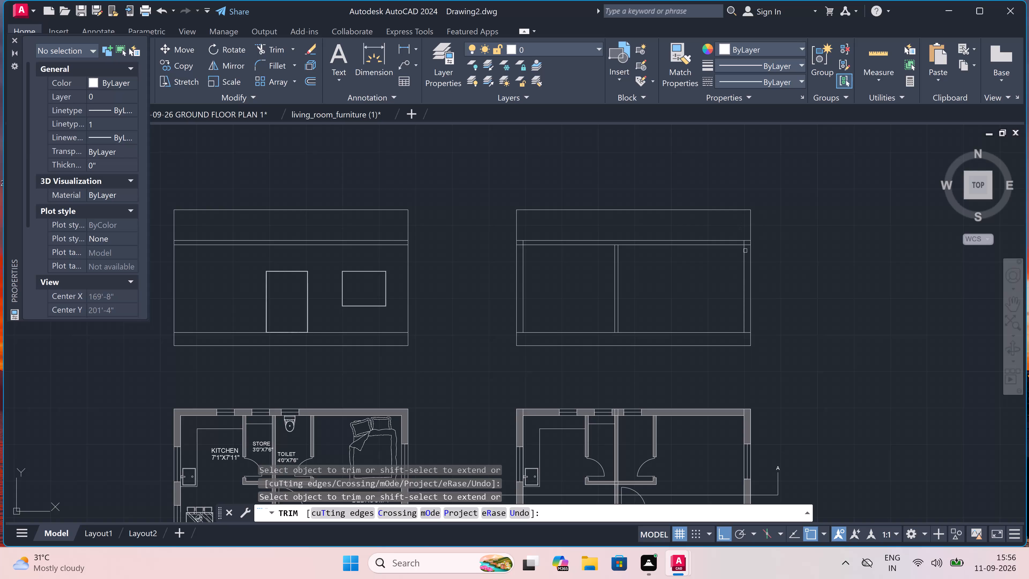
pyautogui.scroll(3, 744, 248)
pyautogui.click(733, 219)
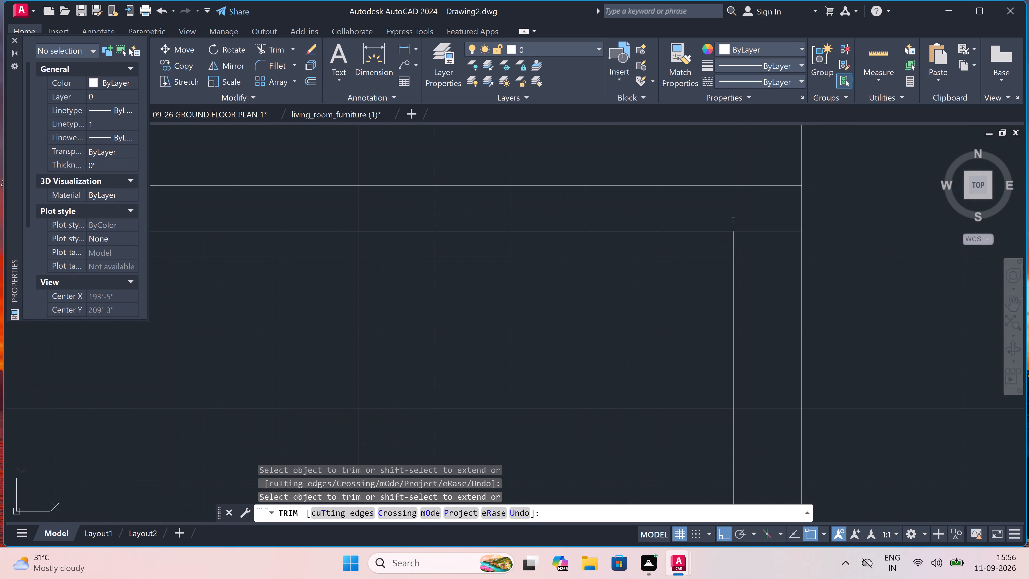
pyautogui.scroll(-4, 733, 219)
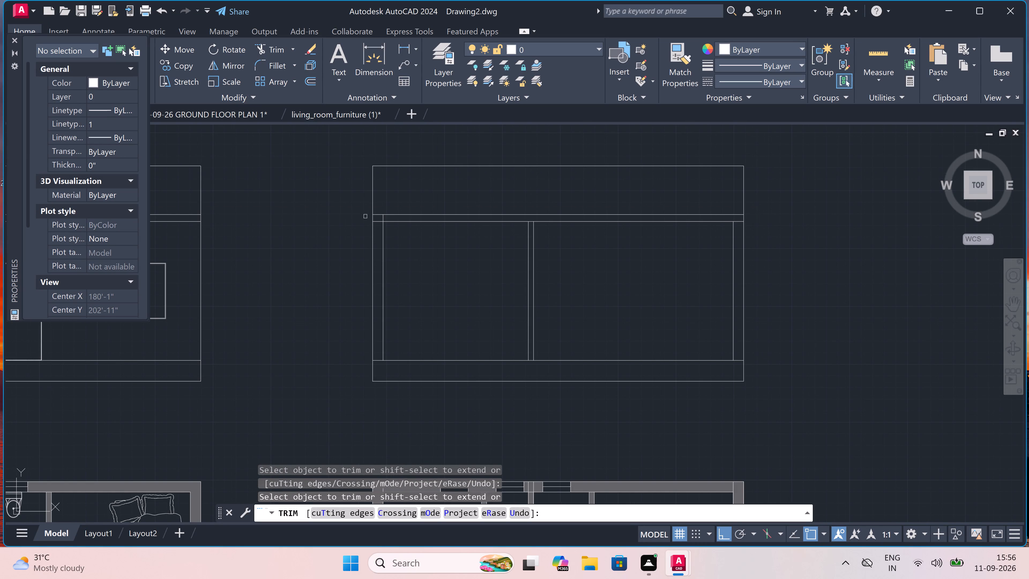
pyautogui.scroll(3, 381, 215)
pyautogui.click(395, 227)
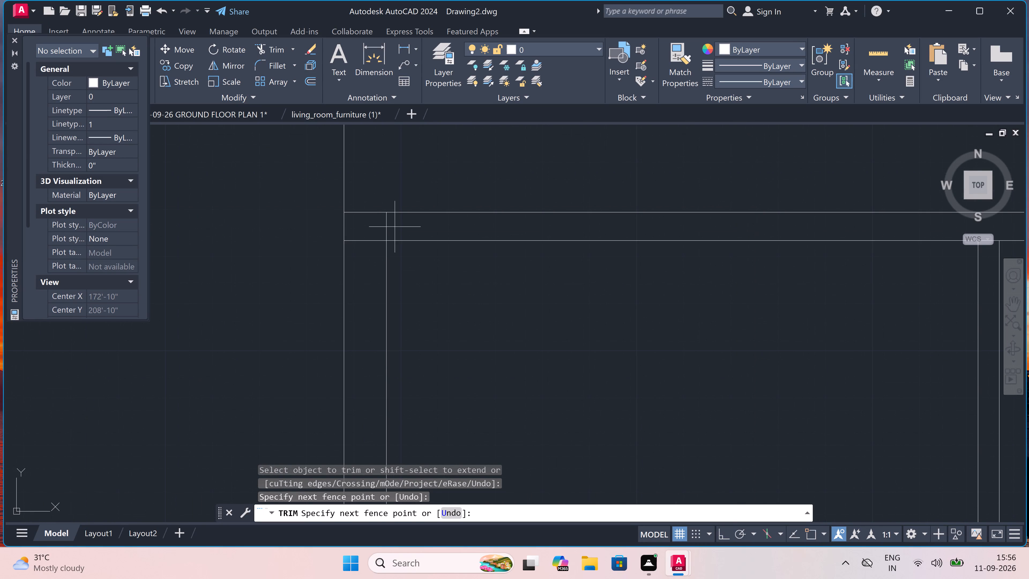
pyautogui.click(381, 224)
pyautogui.scroll(-4, 381, 224)
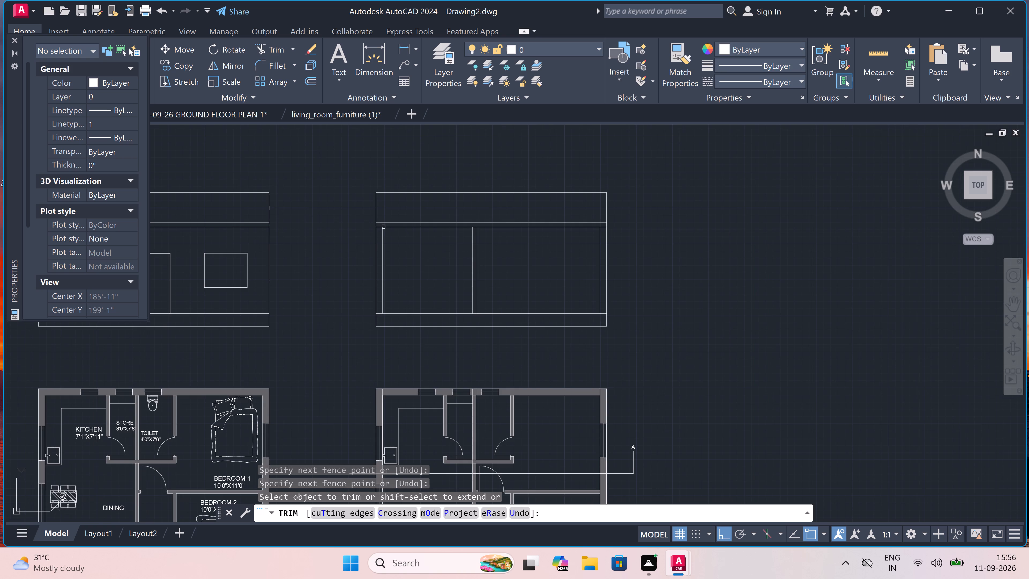
pyautogui.press('Escape')
# Draw a vertical parapet line from the slab top to the top line, about halfway across the western outer wall's thickness.
pyautogui.scroll(1, 383, 204)
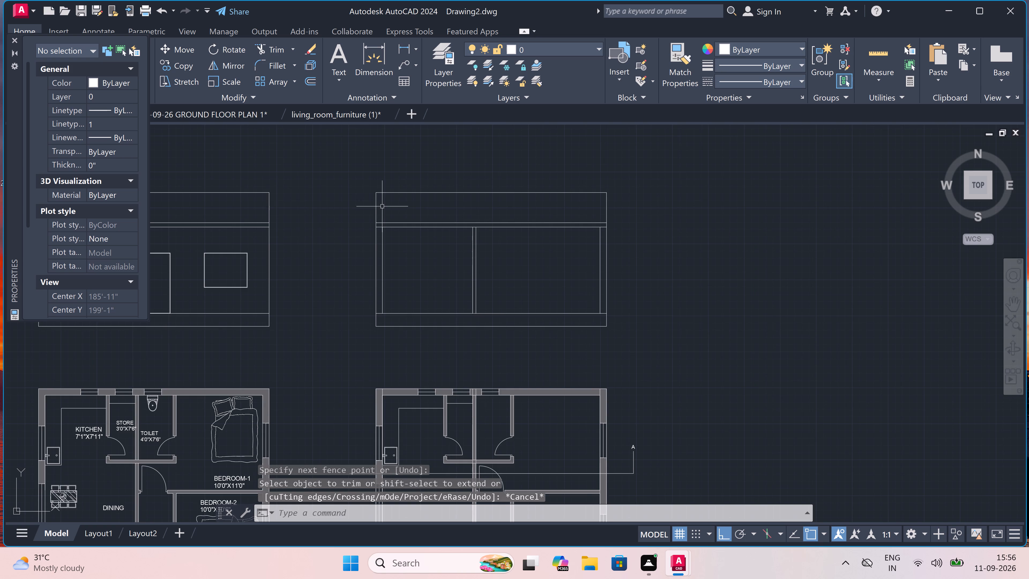
pyautogui.scroll(2, 383, 204)
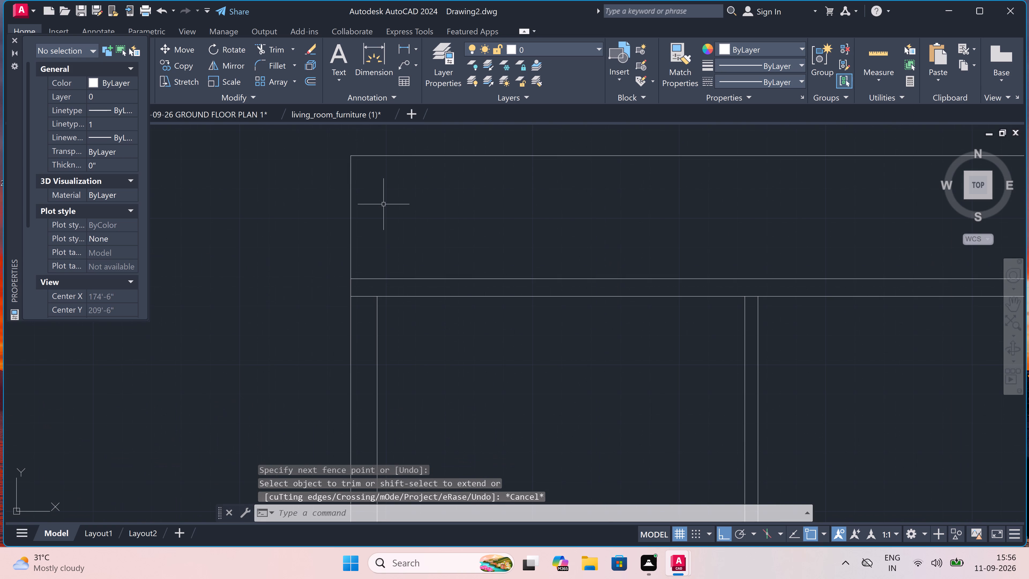
pyautogui.write('L')
pyautogui.press('space')
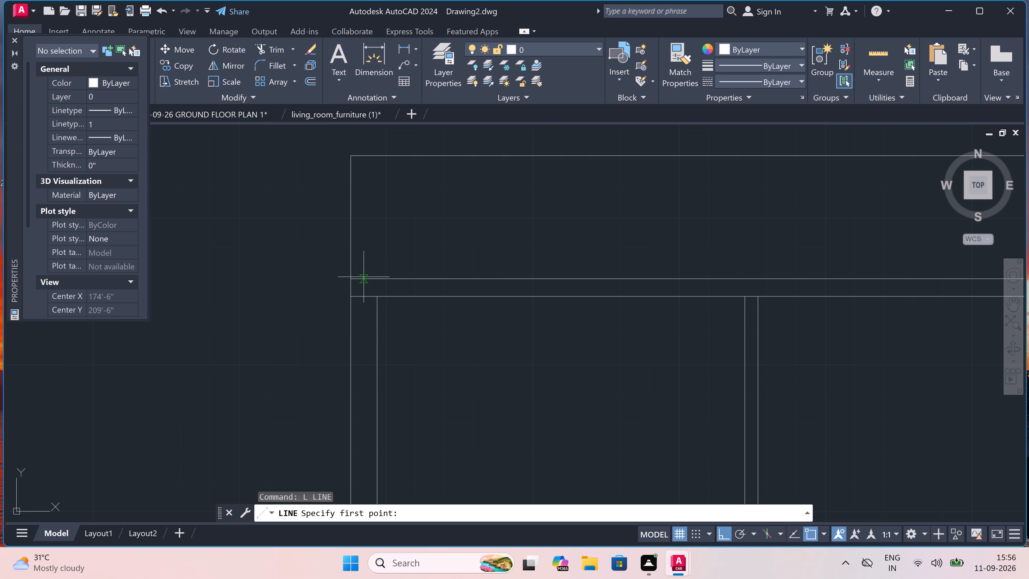
pyautogui.click(364, 277)
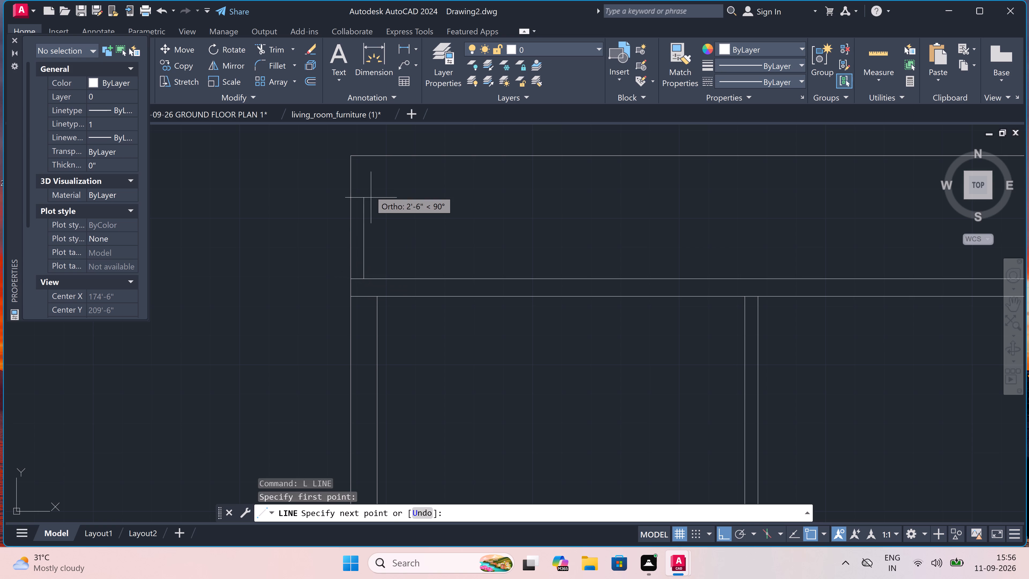
pyautogui.click(362, 155)
pyautogui.press('Escape')
# Draw a matching vertical parapet line from the slab top to the top line, about halfway across the eastern outer wall's thickness.
pyautogui.scroll(-4, 361, 155)
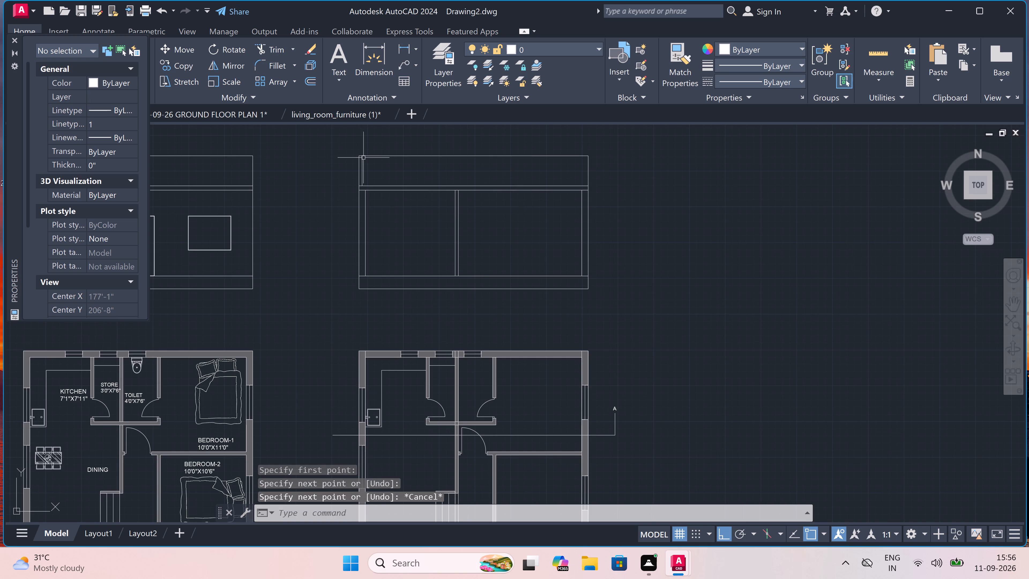
pyautogui.scroll(3, 576, 163)
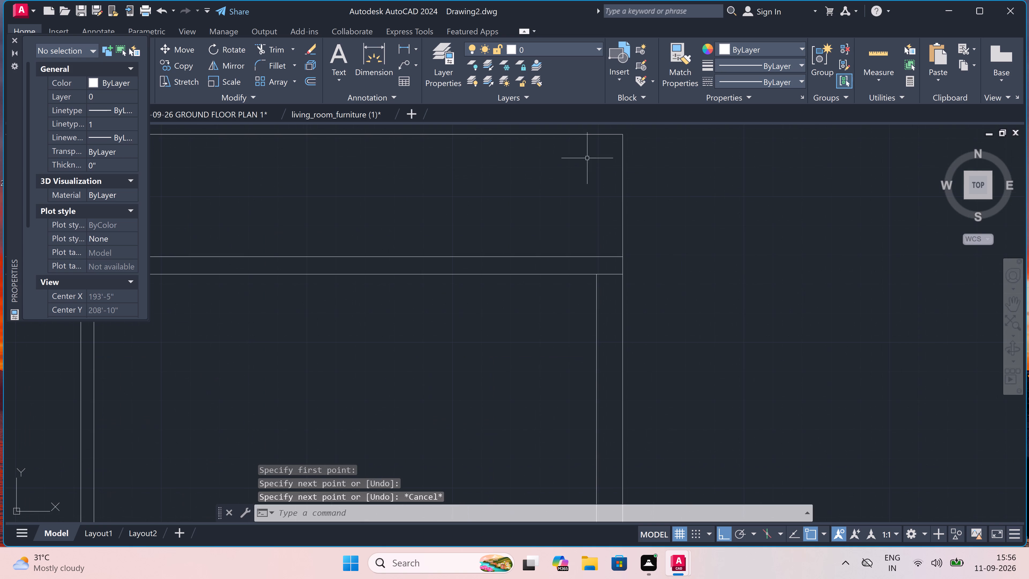
pyautogui.scroll(-2, 605, 165)
pyautogui.scroll(3, 613, 149)
pyautogui.press('space')
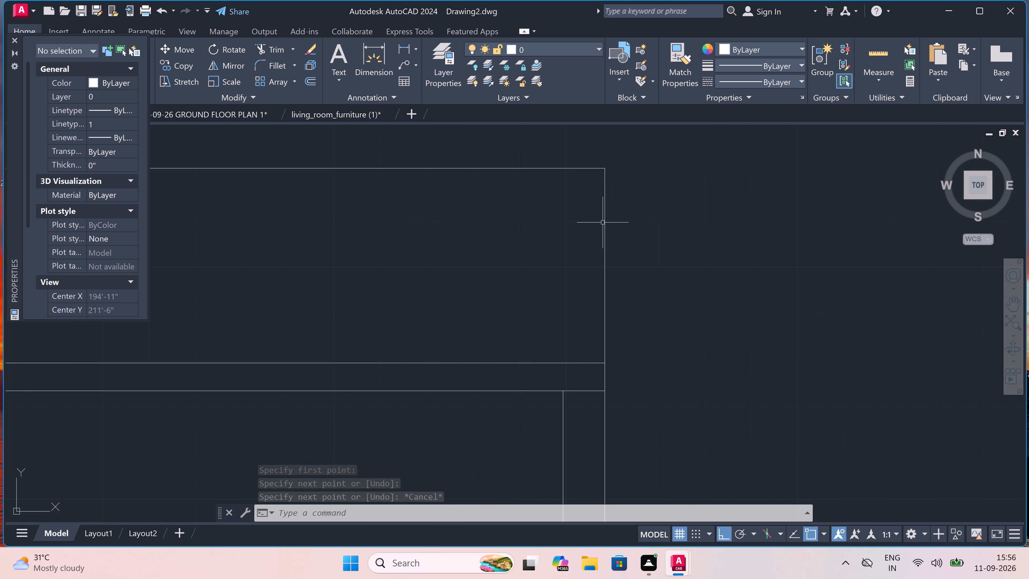
pyautogui.click(583, 362)
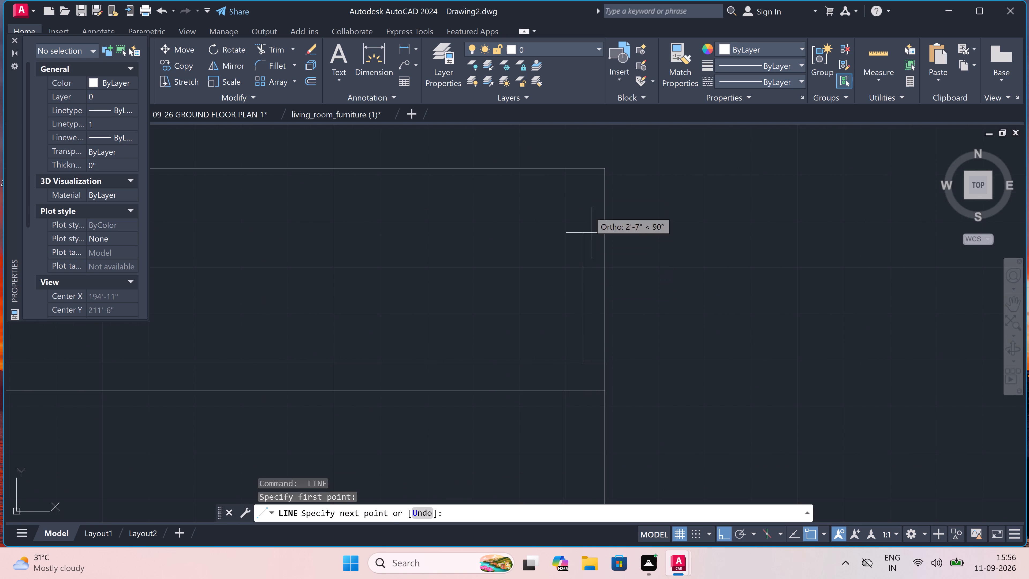
pyautogui.click(580, 168)
pyautogui.press('Escape')
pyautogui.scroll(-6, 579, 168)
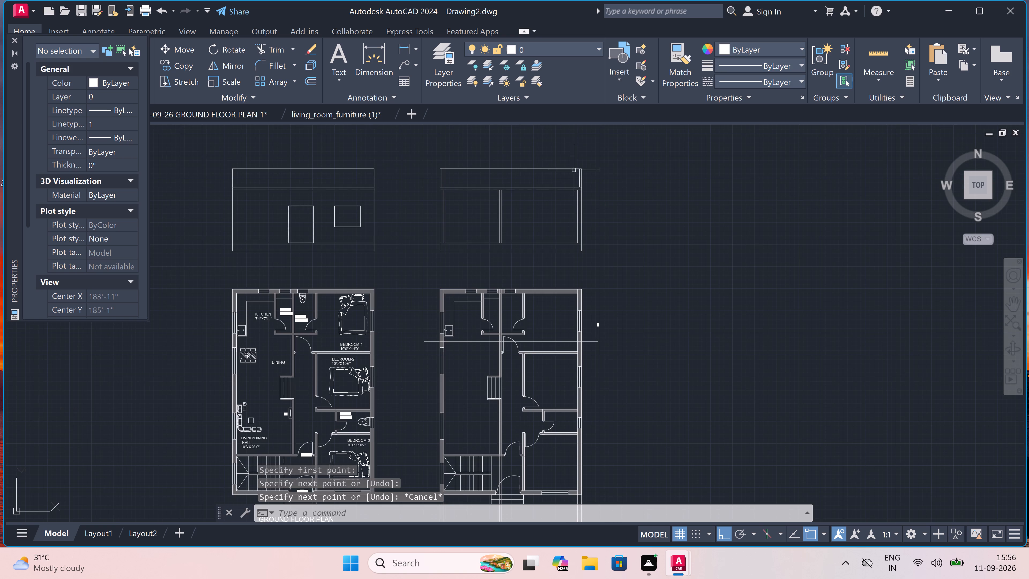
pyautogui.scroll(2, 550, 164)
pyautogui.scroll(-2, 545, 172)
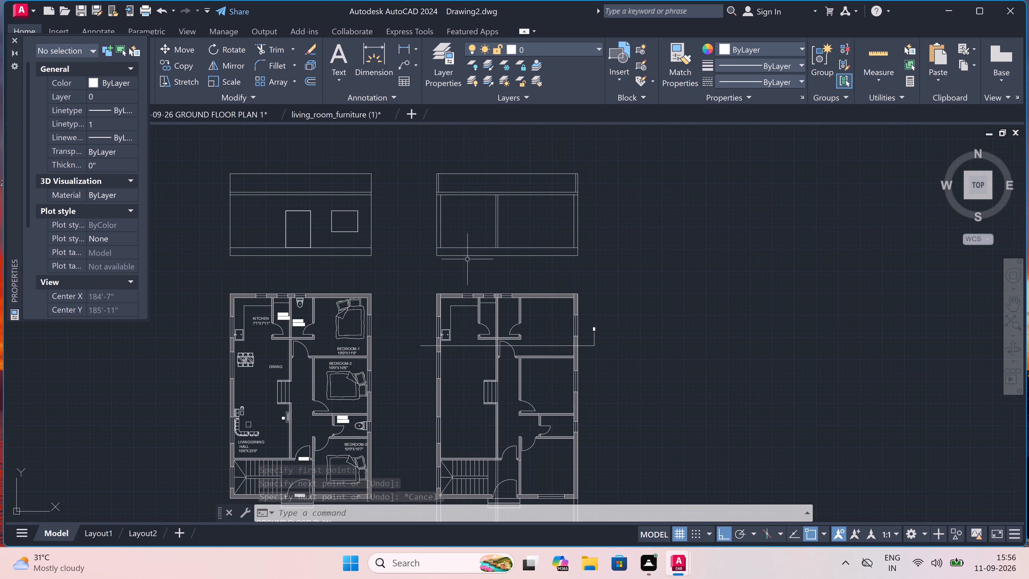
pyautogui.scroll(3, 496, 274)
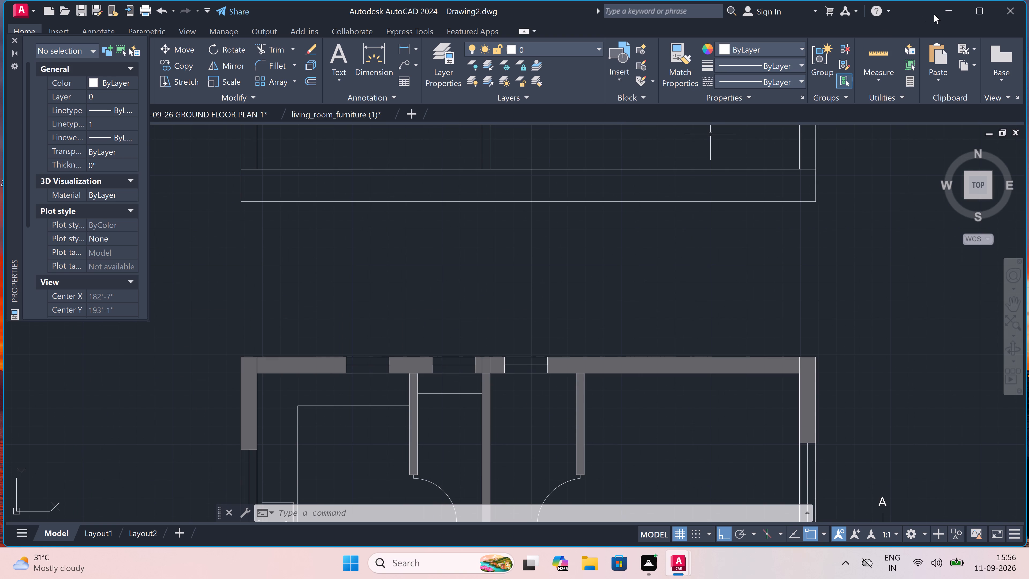
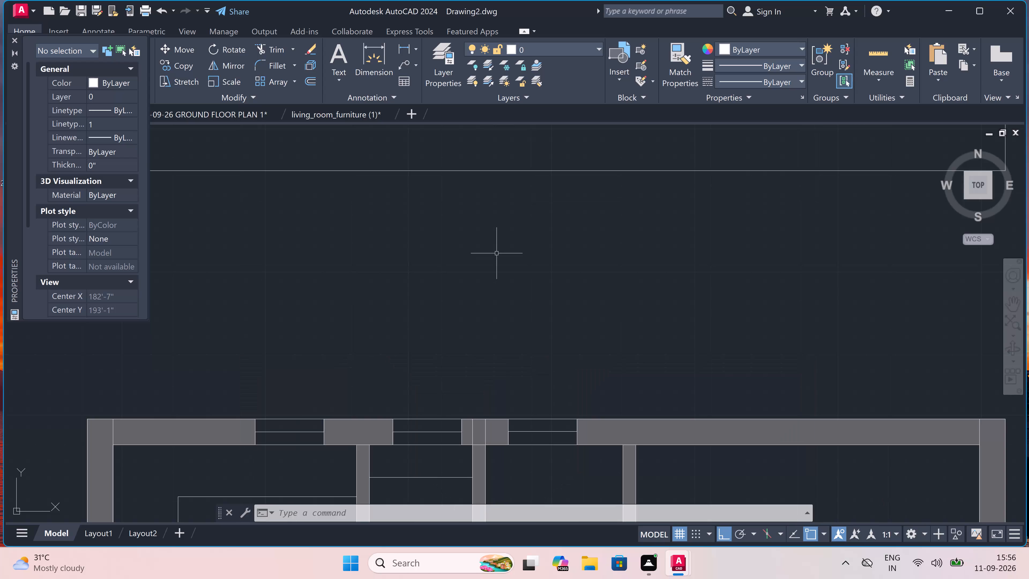
# Add the multiline text label SECTION-AA below the section drawing, above the plan without furniture.
pyautogui.write('MT')
pyautogui.press('space')
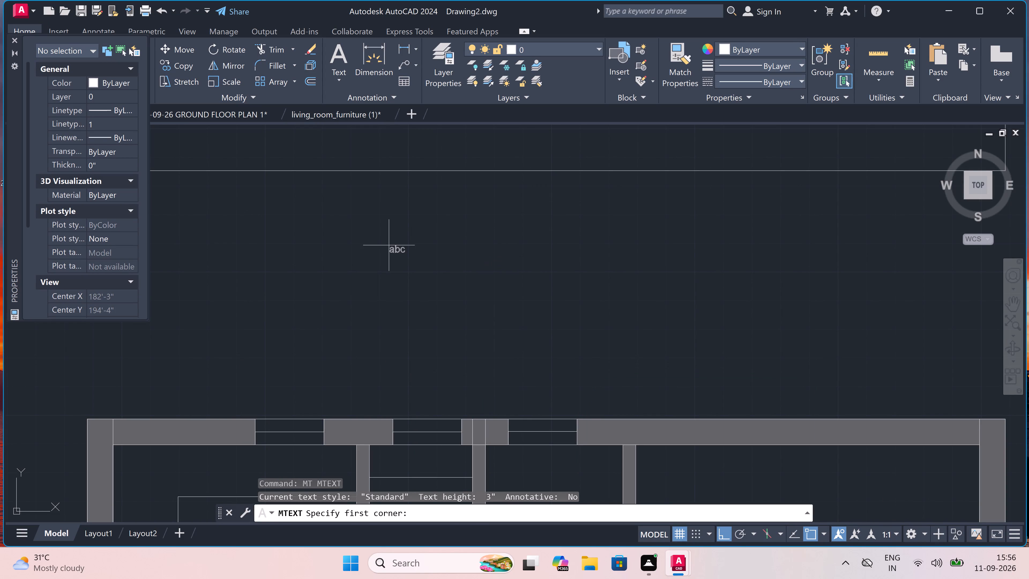
pyautogui.click(245, 222)
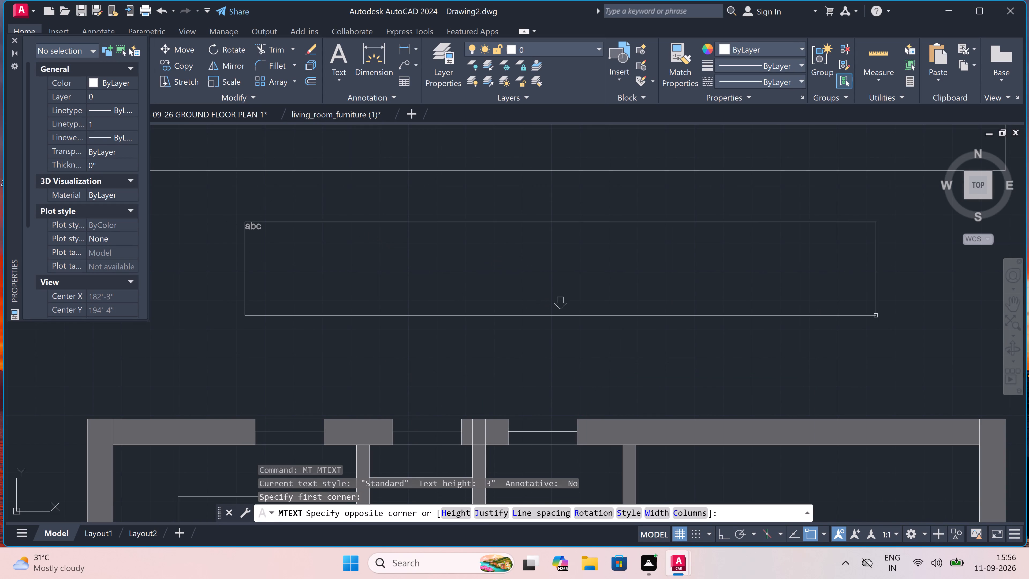
pyautogui.click(906, 306)
pyautogui.write('SECTION')
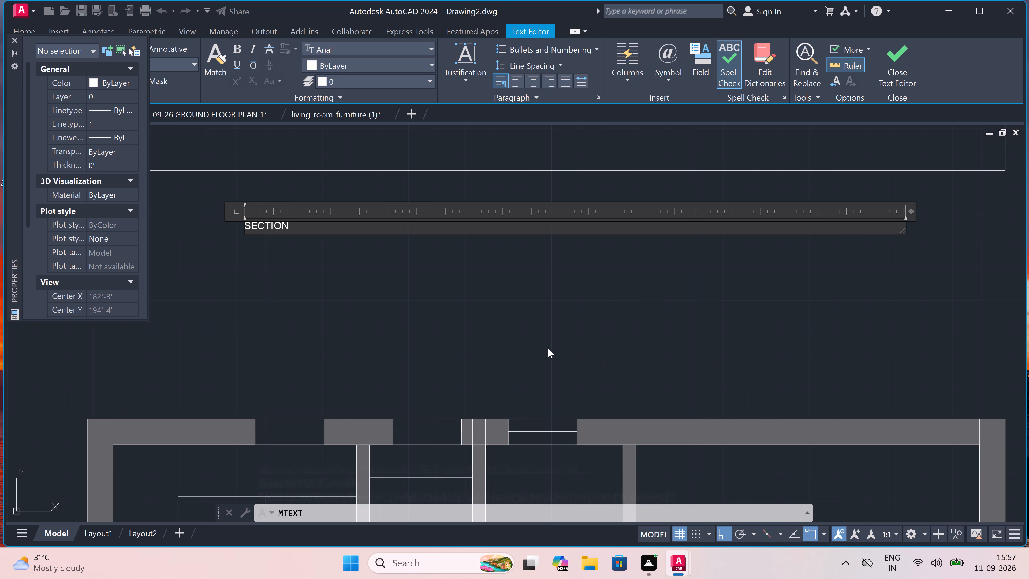
pyautogui.press('-')
pyautogui.write('AA')
pyautogui.click(456, 327)
# Add the multiline text label ELEVATION below the elevation drawing with the door and window.
pyautogui.scroll(-3, 303, 270)
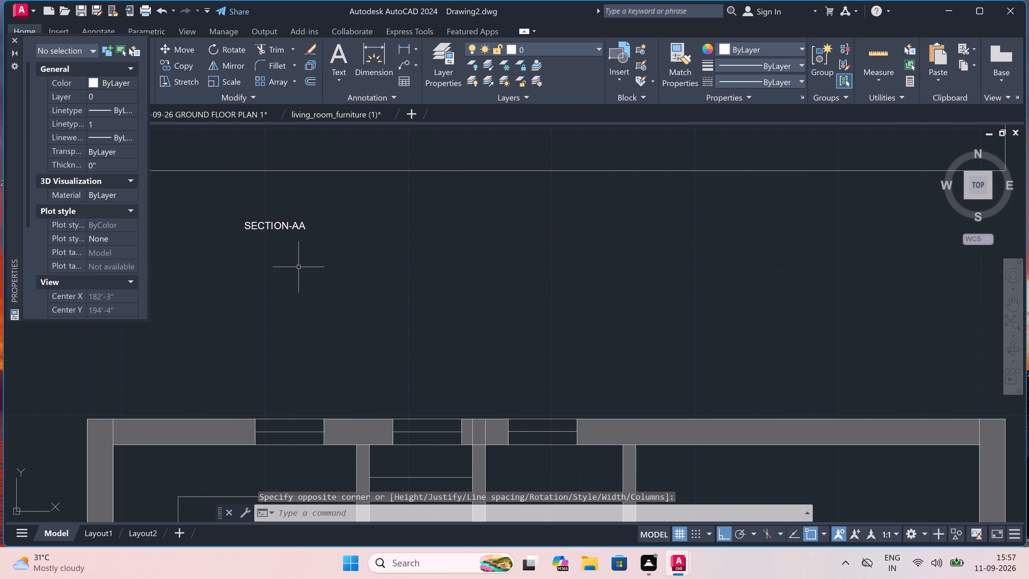
pyautogui.scroll(-6, 315, 276)
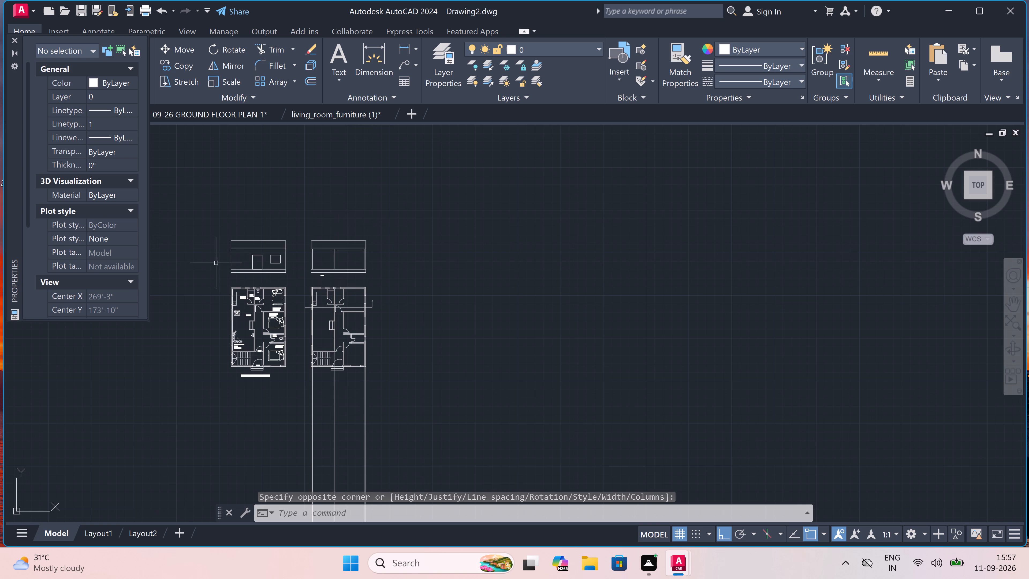
pyautogui.scroll(5, 223, 259)
pyautogui.scroll(2, 521, 380)
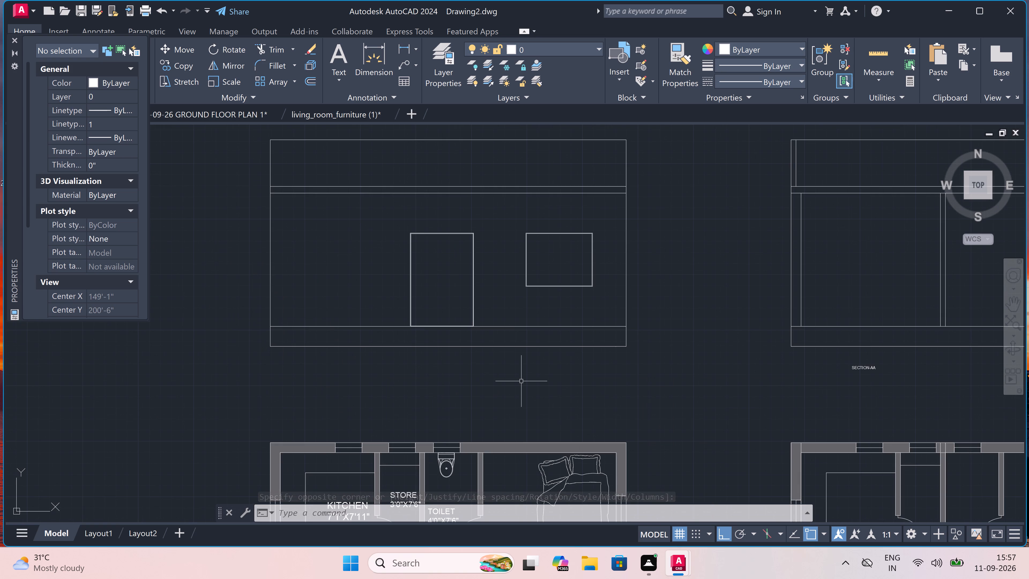
pyautogui.scroll(-2, 511, 361)
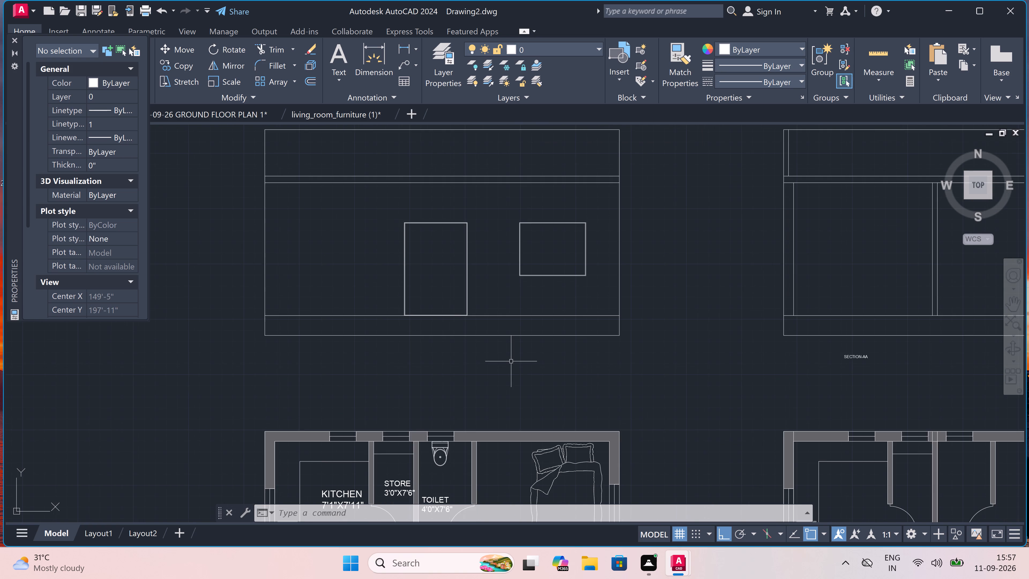
pyautogui.write('MT')
pyautogui.press('space')
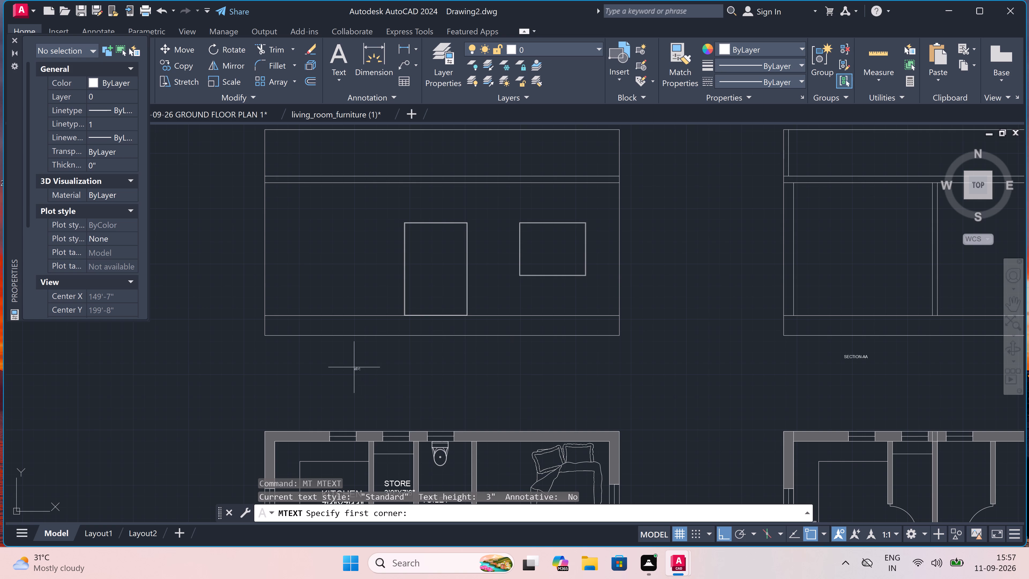
pyautogui.click(349, 359)
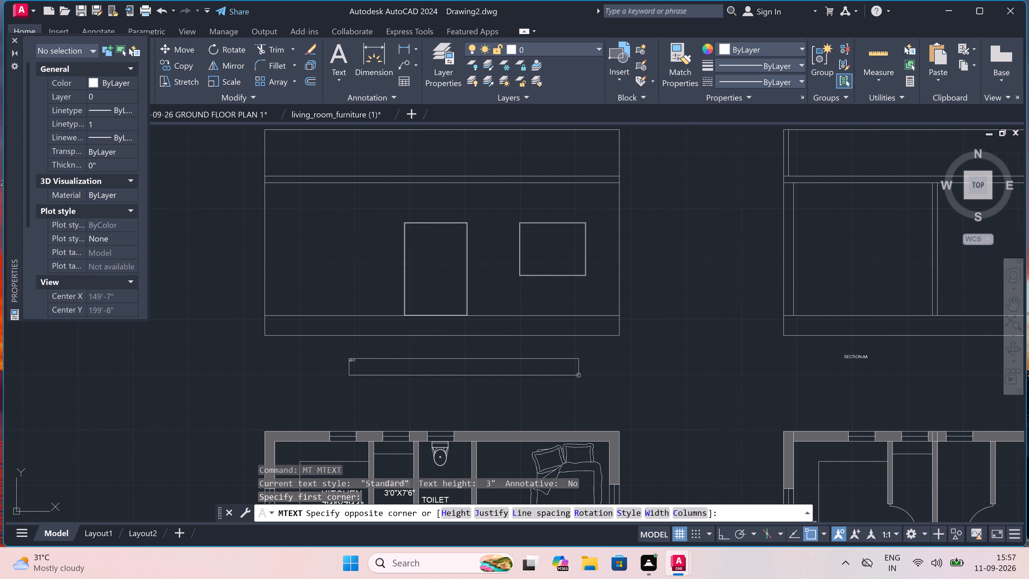
pyautogui.click(609, 374)
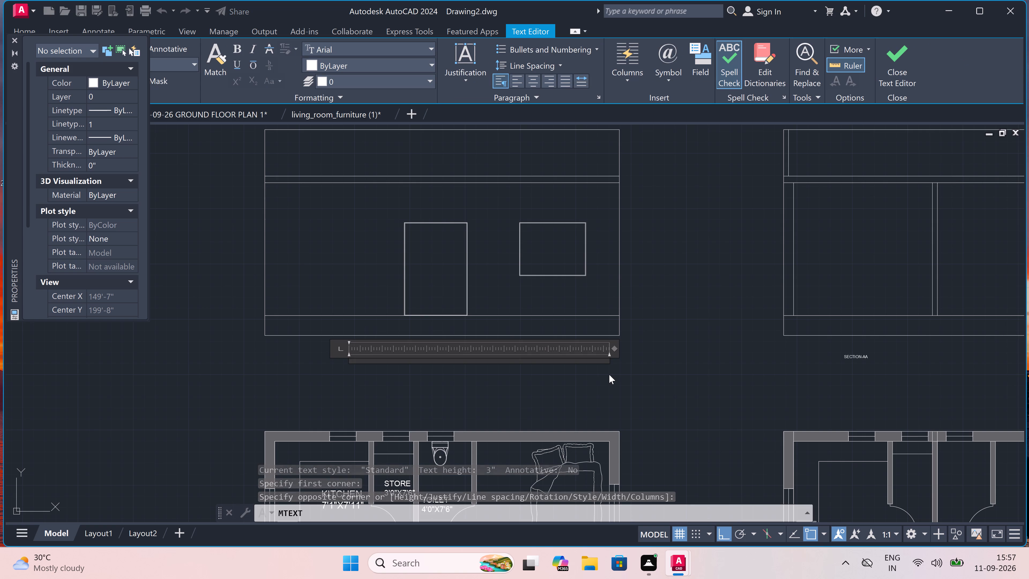
pyautogui.write('ELEVATION')
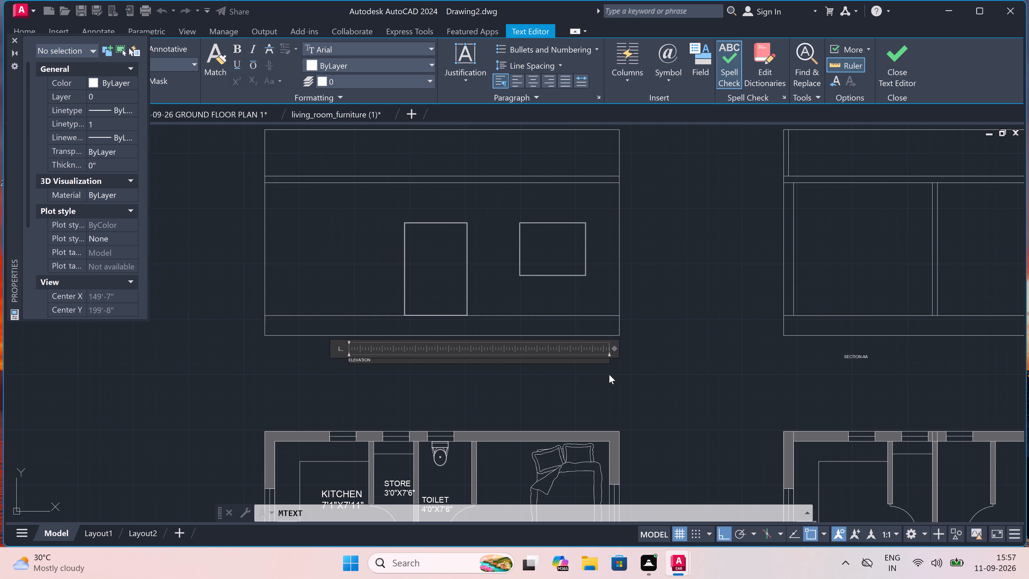
pyautogui.doubleClick(388, 374)
# Set the text height of both the ELEVATION and SECTION-AA labels to 11".
pyautogui.click(338, 355)
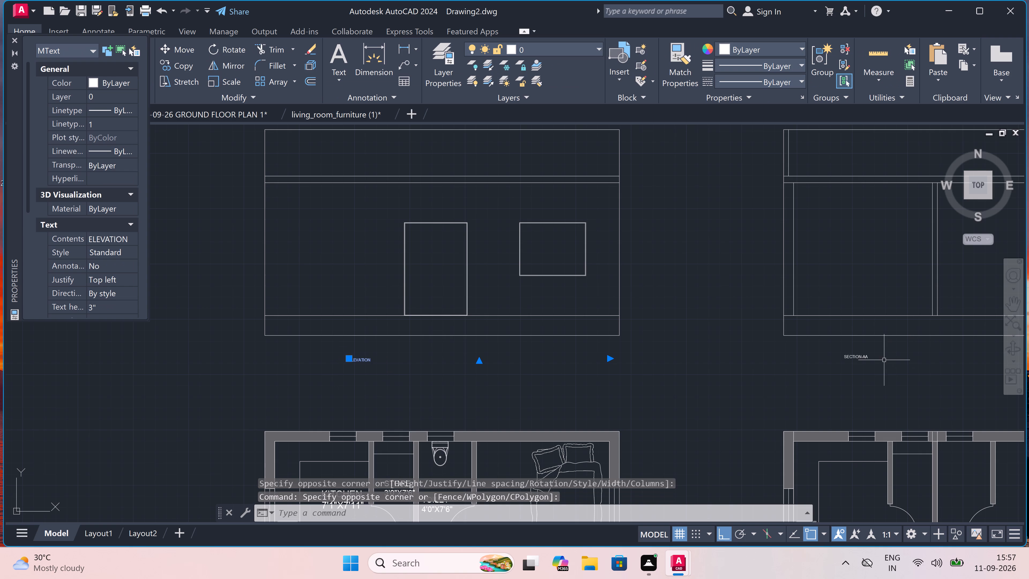
pyautogui.click(846, 357)
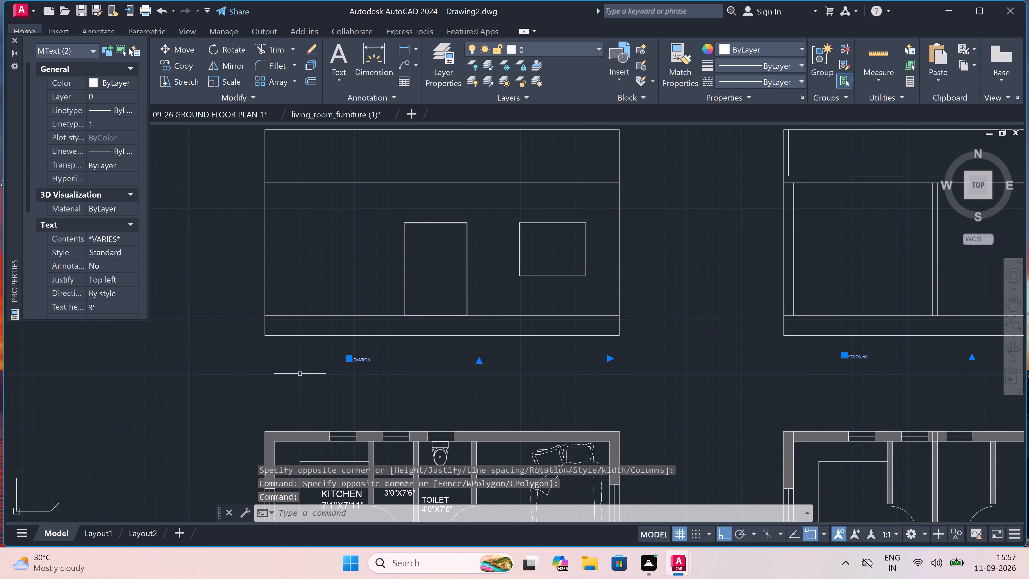
pyautogui.doubleClick(106, 305)
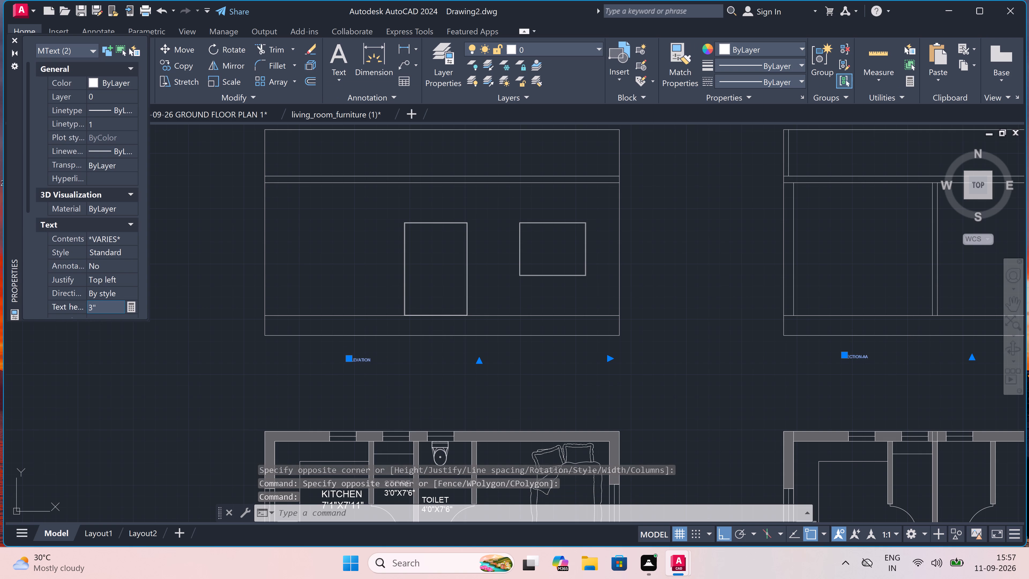
pyautogui.press('BackSpace')
pyautogui.press('BackSpace')
pyautogui.press('BackSpace')
pyautogui.press('BackSpace')
pyautogui.press('BackSpace')
pyautogui.press('BackSpace')
pyautogui.press('BackSpace')
pyautogui.press('BackSpace')
pyautogui.press('BackSpace')
pyautogui.press('BackSpace')
pyautogui.press('BackSpace')
pyautogui.write('11"')
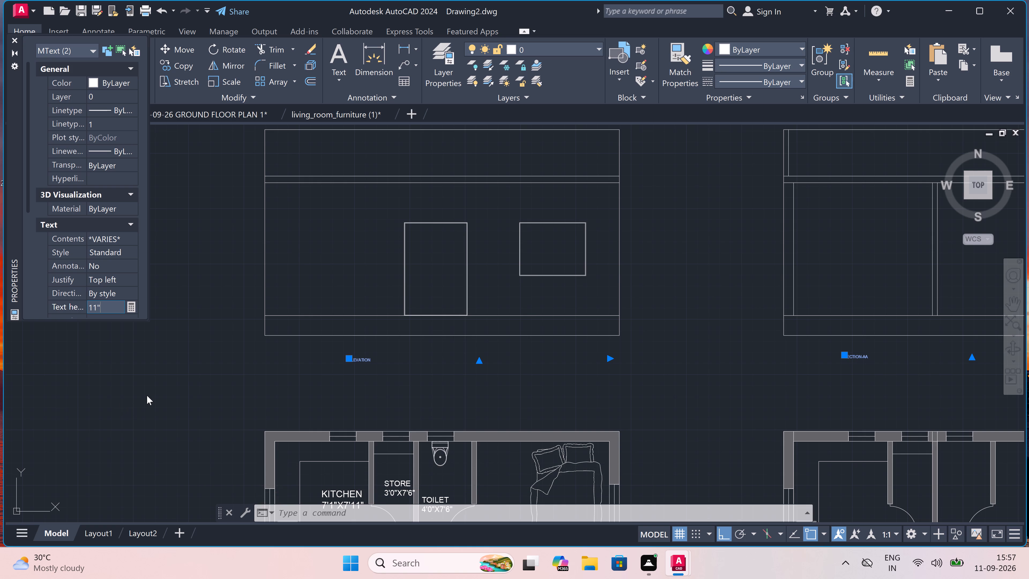
pyautogui.click(150, 394)
pyautogui.press('Escape')
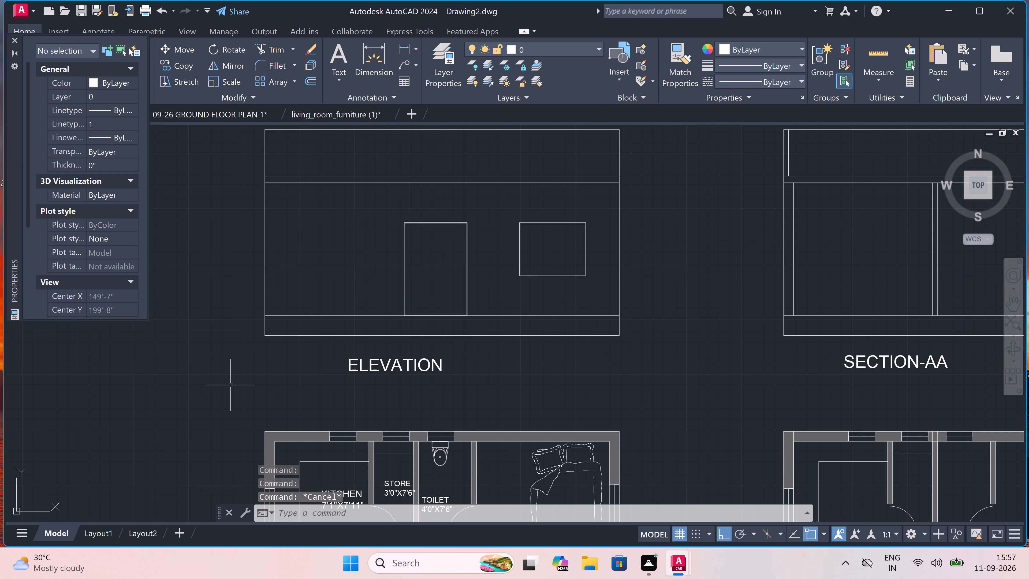
# Shift the ELEVATION label horizontally to the right by about 3'-6" to centre it under the elevation.
pyautogui.scroll(-2, 233, 384)
pyautogui.scroll(2, 272, 375)
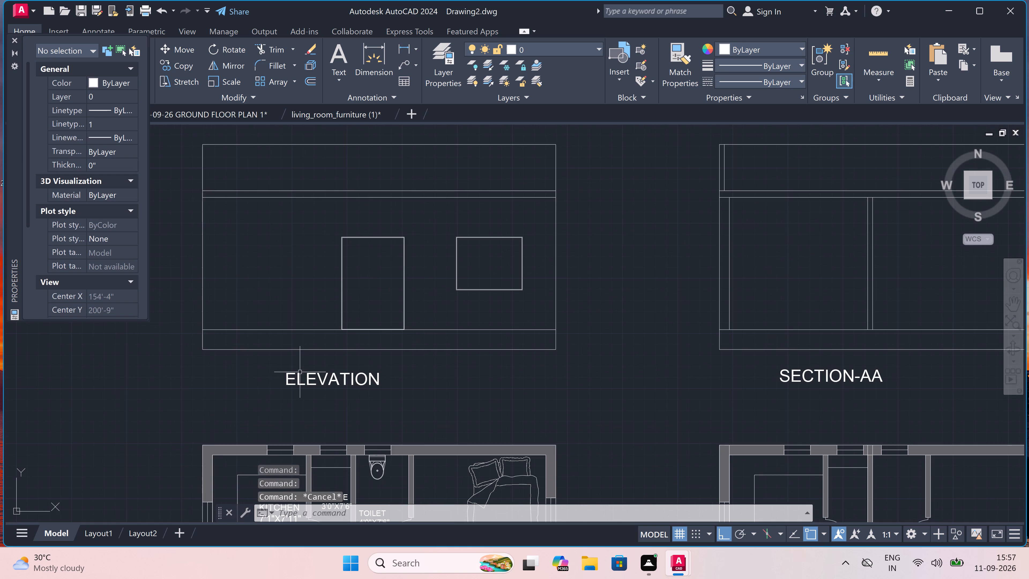
pyautogui.click(308, 377)
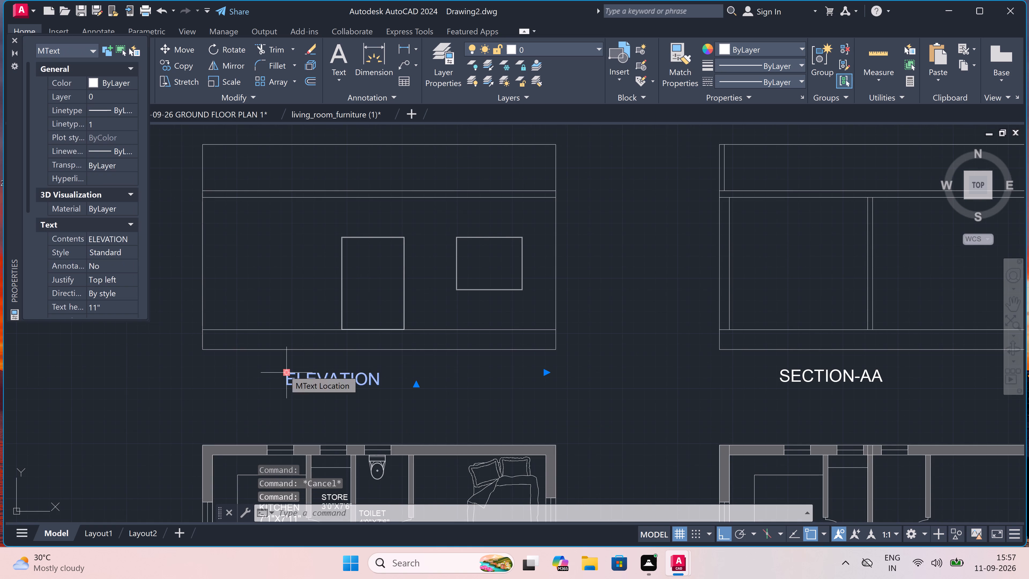
pyautogui.moveTo(284, 369); pyautogui.dragTo(288, 369)
pyautogui.click(294, 369)
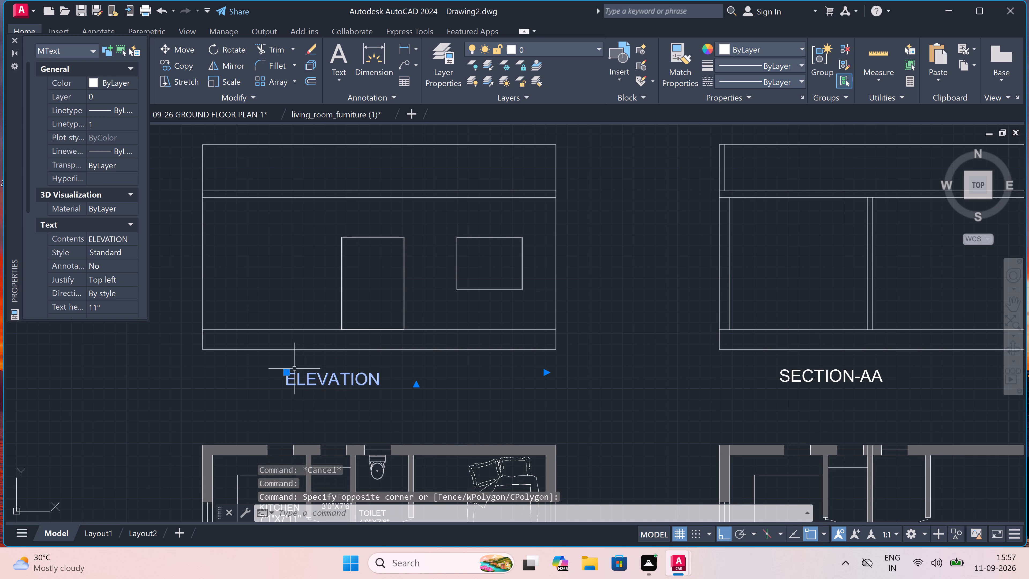
pyautogui.click(286, 373)
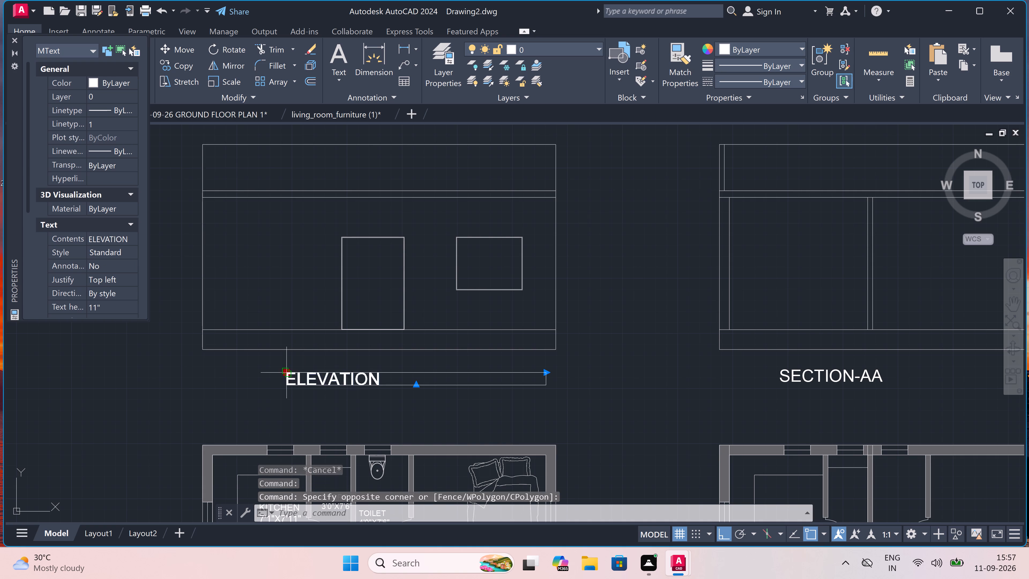
pyautogui.scroll(3, 325, 375)
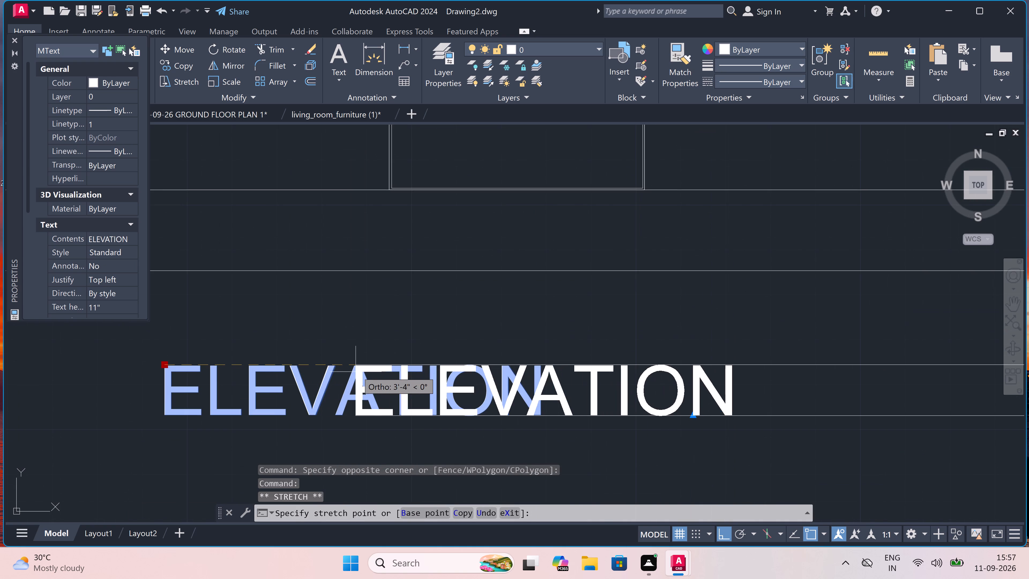
pyautogui.scroll(3, 356, 370)
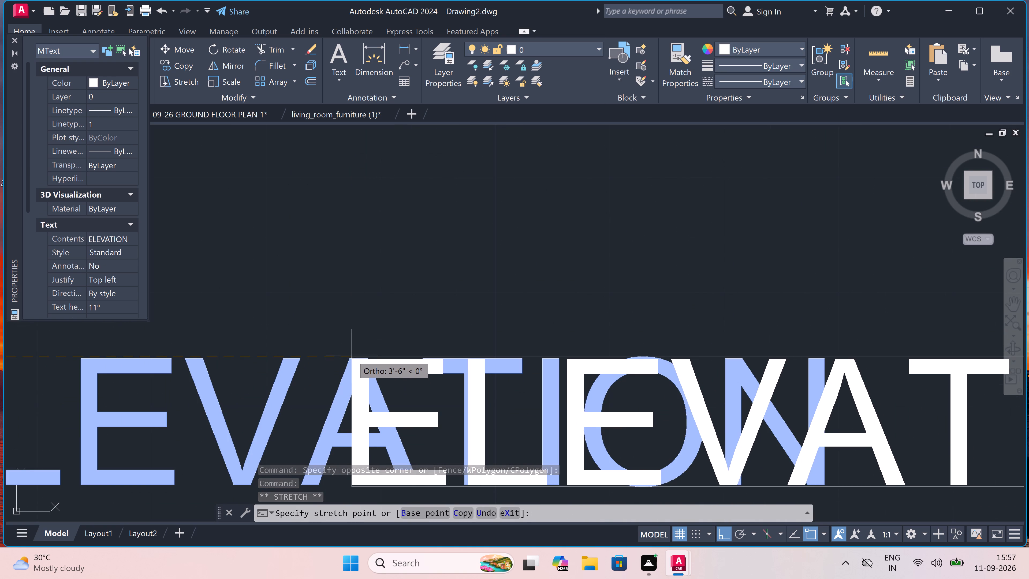
pyautogui.click(351, 354)
pyautogui.scroll(-7, 351, 354)
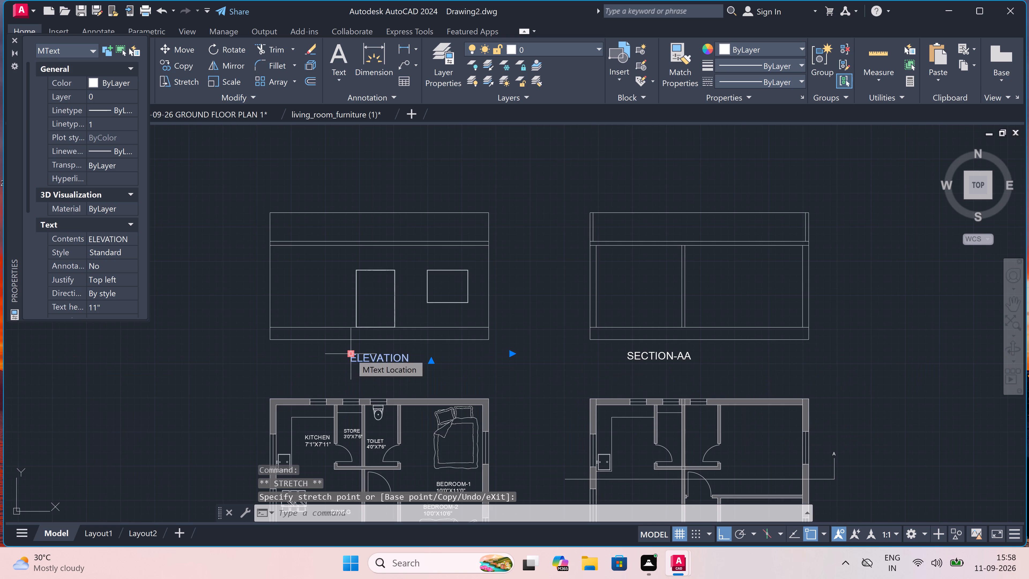
# Shift the SECTION-AA label horizontally to the right by about 6'-2" to centre it under the section.
pyautogui.scroll(3, 738, 342)
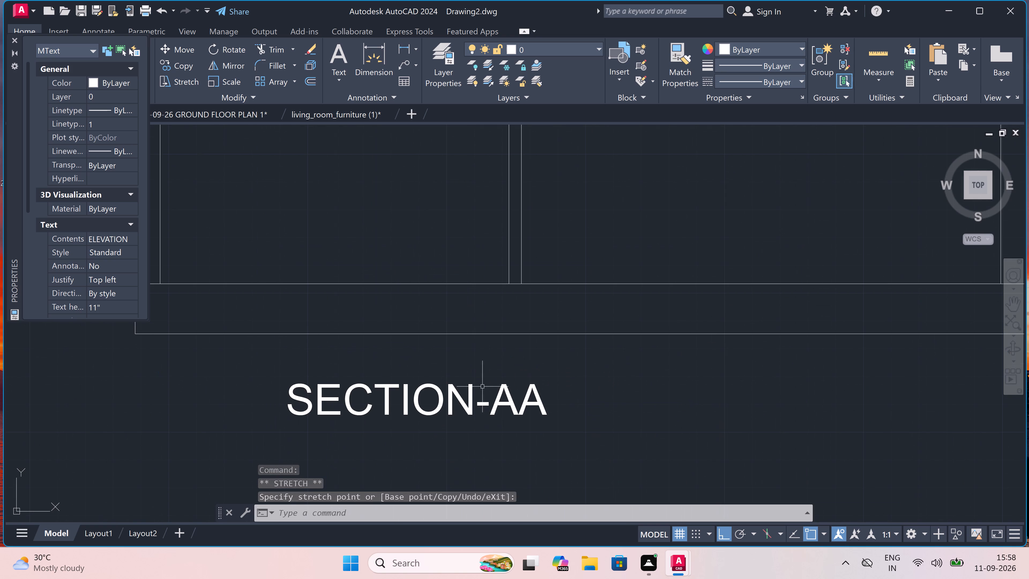
pyautogui.click(437, 402)
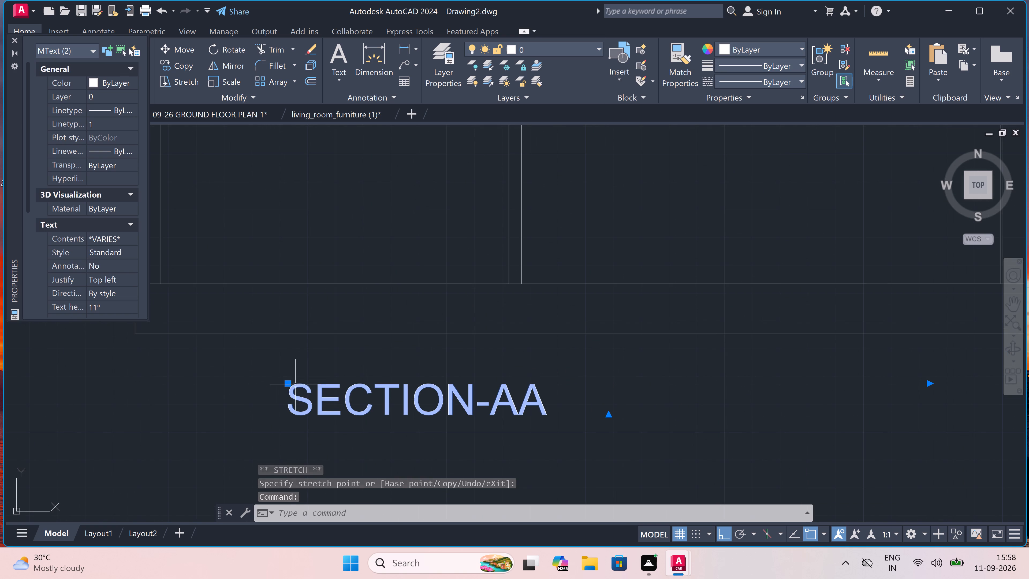
pyautogui.click(288, 382)
pyautogui.scroll(-2, 523, 357)
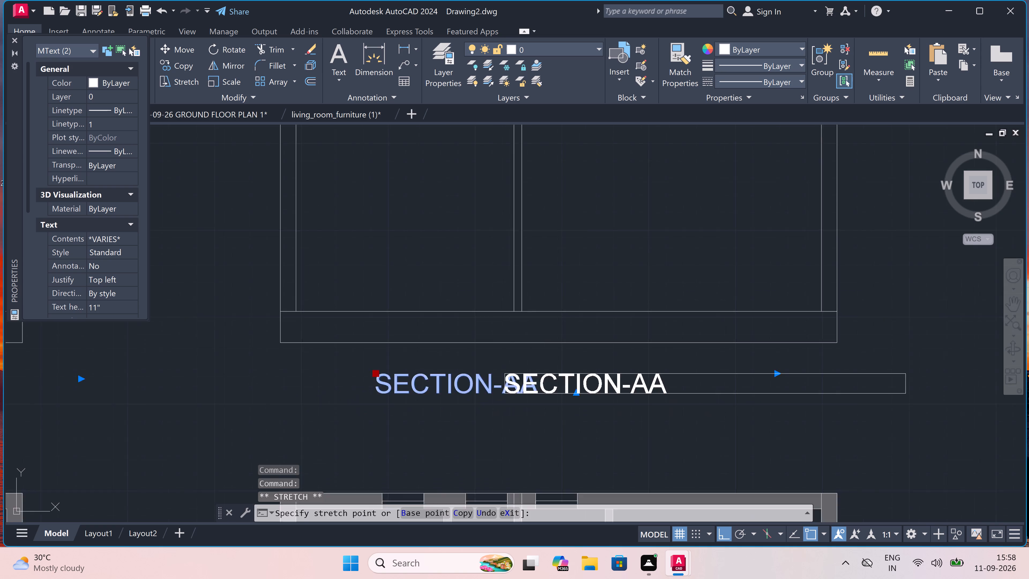
pyautogui.scroll(-2, 523, 357)
pyautogui.scroll(3, 529, 359)
pyautogui.scroll(3, 482, 368)
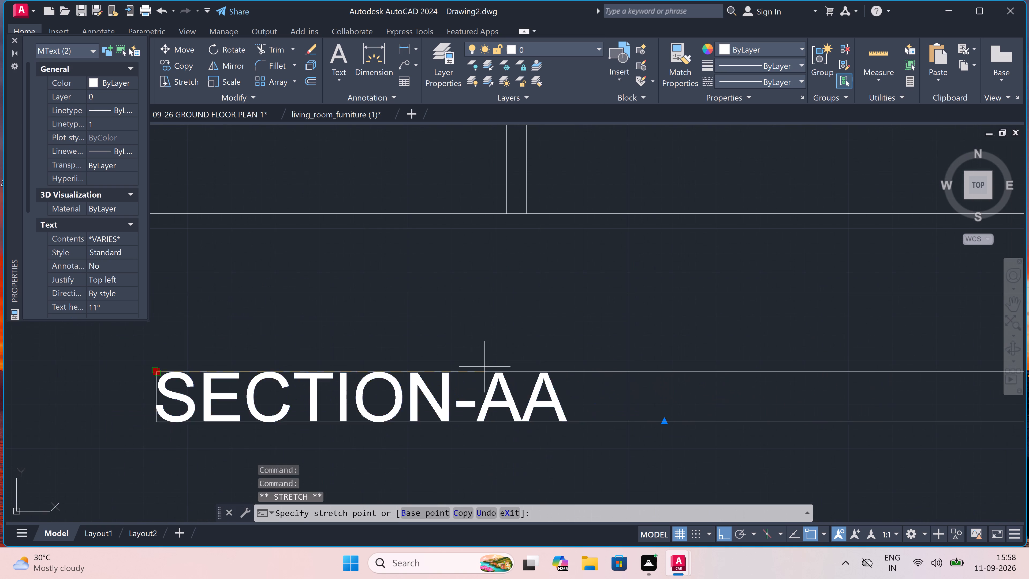
pyautogui.scroll(4, 484, 367)
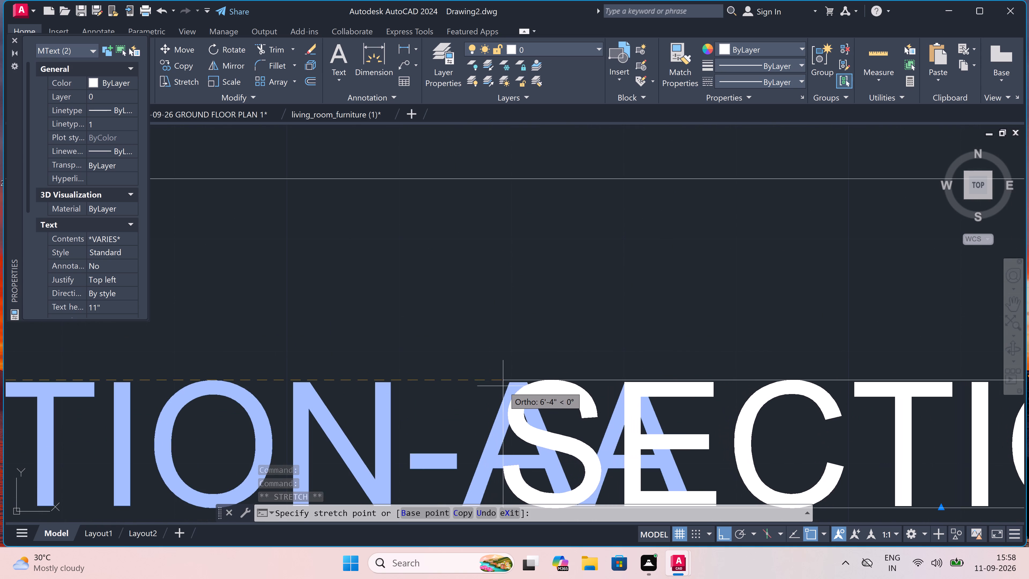
pyautogui.scroll(2, 480, 382)
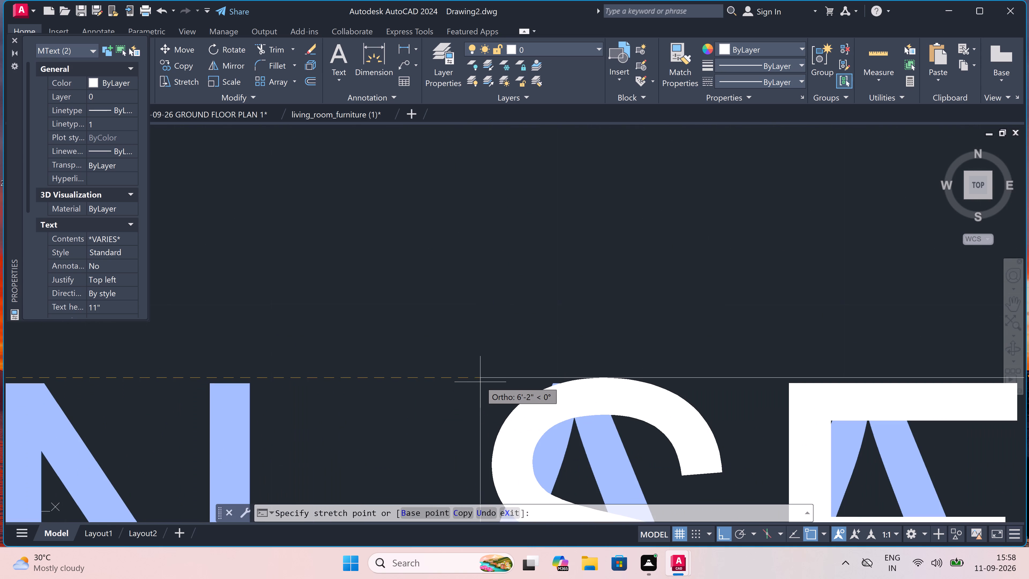
pyautogui.click(479, 376)
pyautogui.press('Escape')
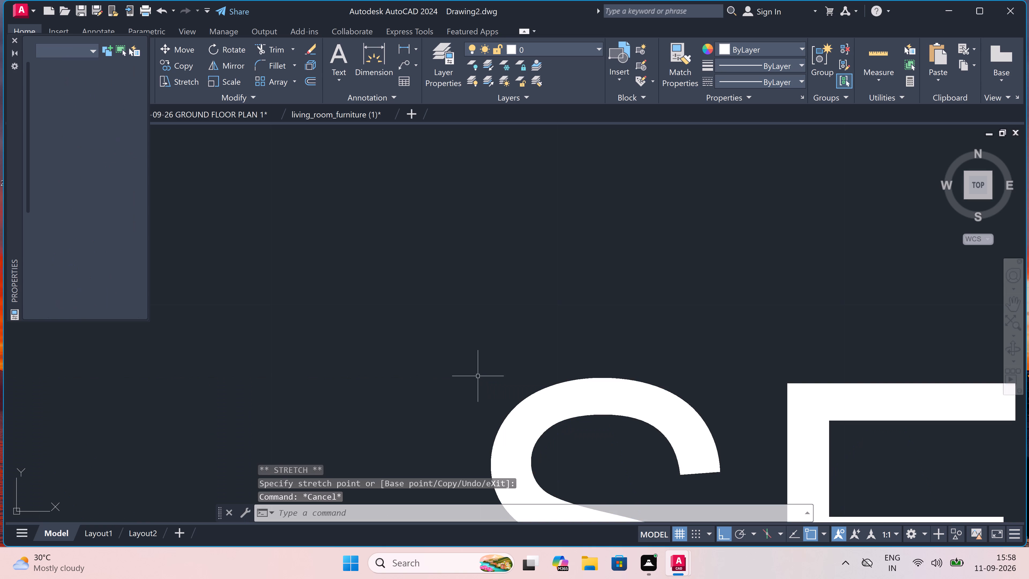
# Delete the upper of the two closely spaced horizontal slab lines above the door and window in the elevation.
pyautogui.scroll(-10, 474, 351)
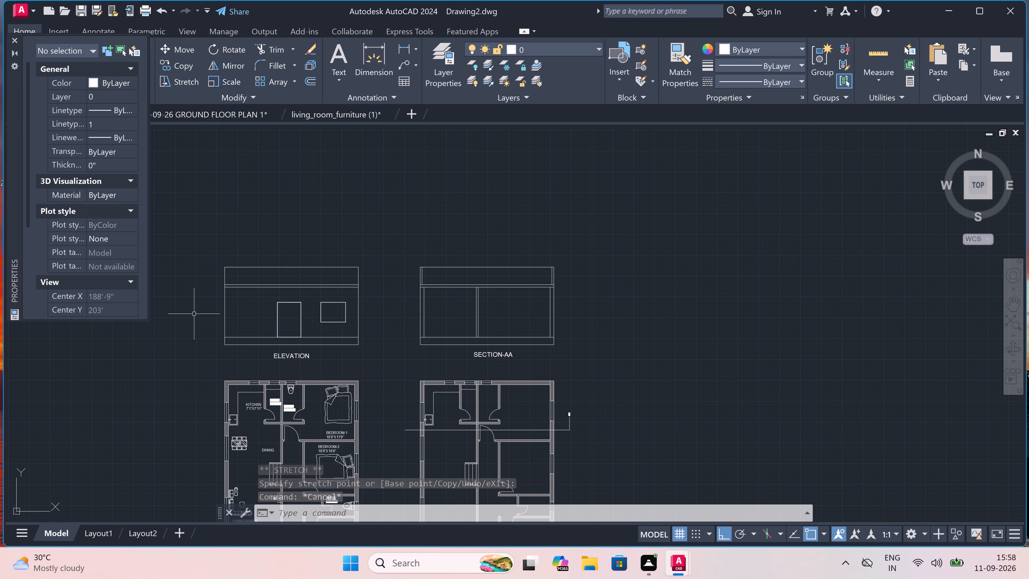
pyautogui.scroll(-1, 199, 307)
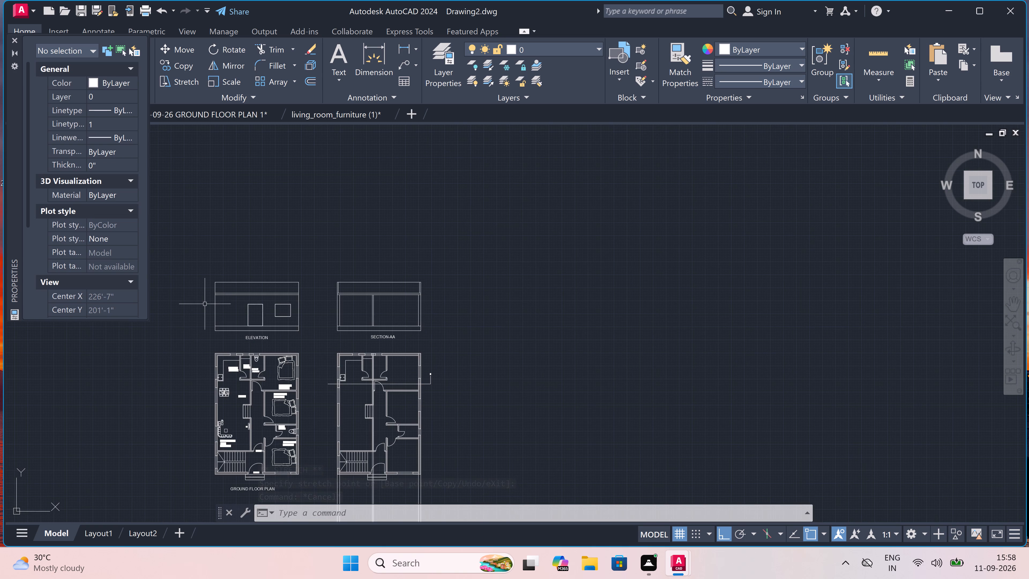
pyautogui.scroll(2, 229, 299)
pyautogui.scroll(2, 292, 342)
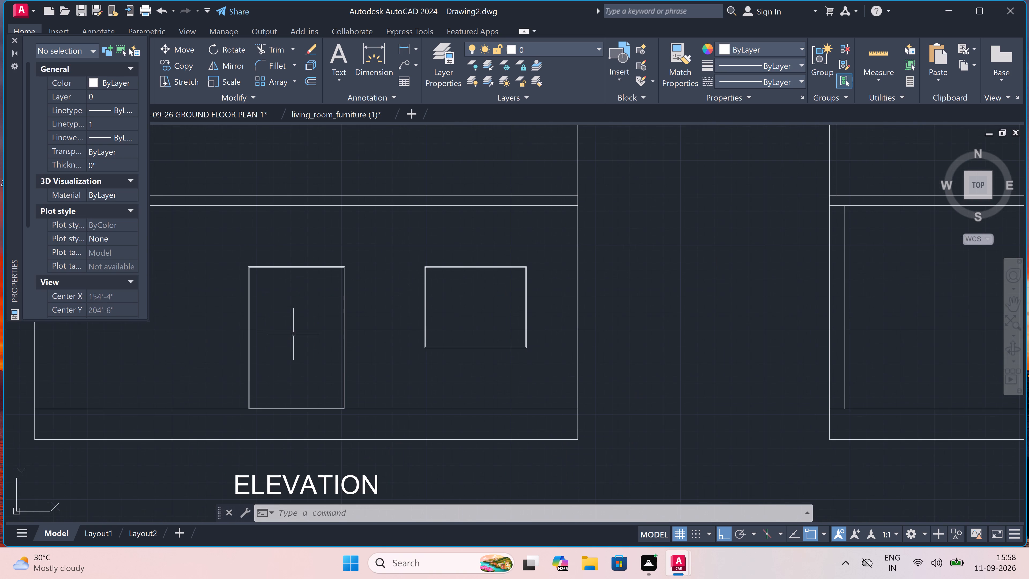
pyautogui.scroll(-1, 293, 334)
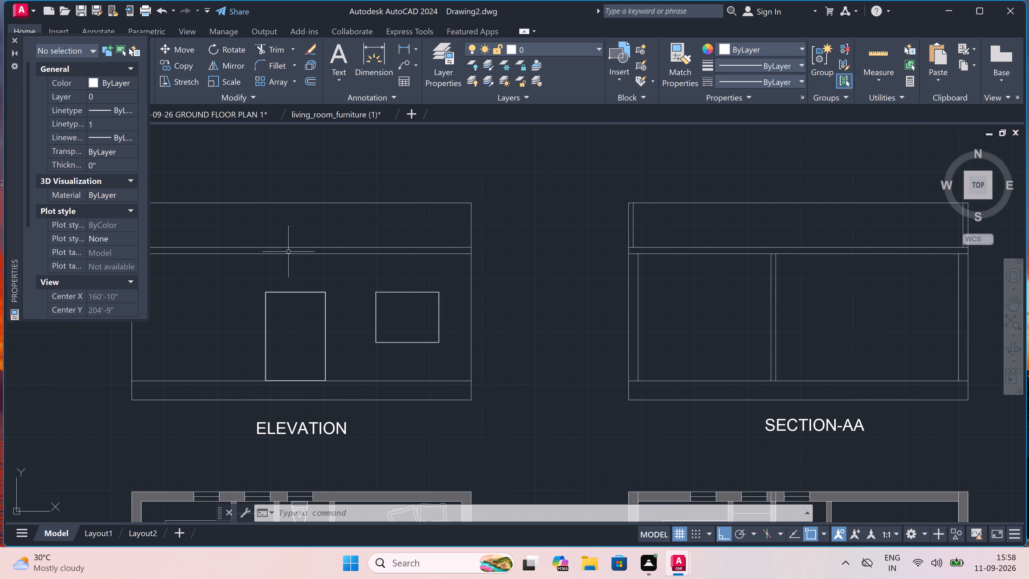
pyautogui.click(288, 249)
pyautogui.press('Delete')
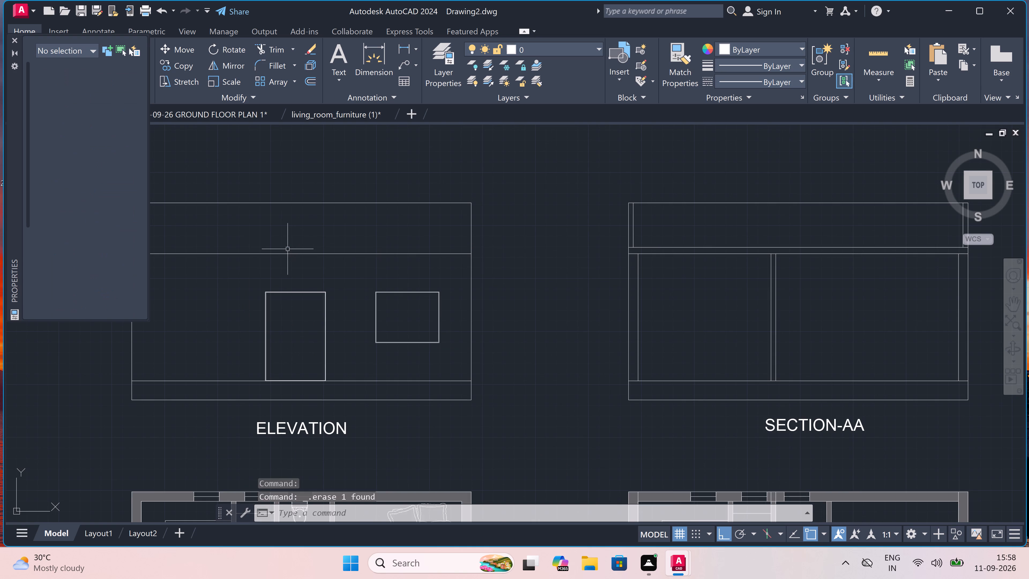
# Draw a line from the elevation's lower-left corner 2' outward in two 1' segments, and continue vertically about 16'-6" past the roof top.
pyautogui.scroll(-2, 290, 250)
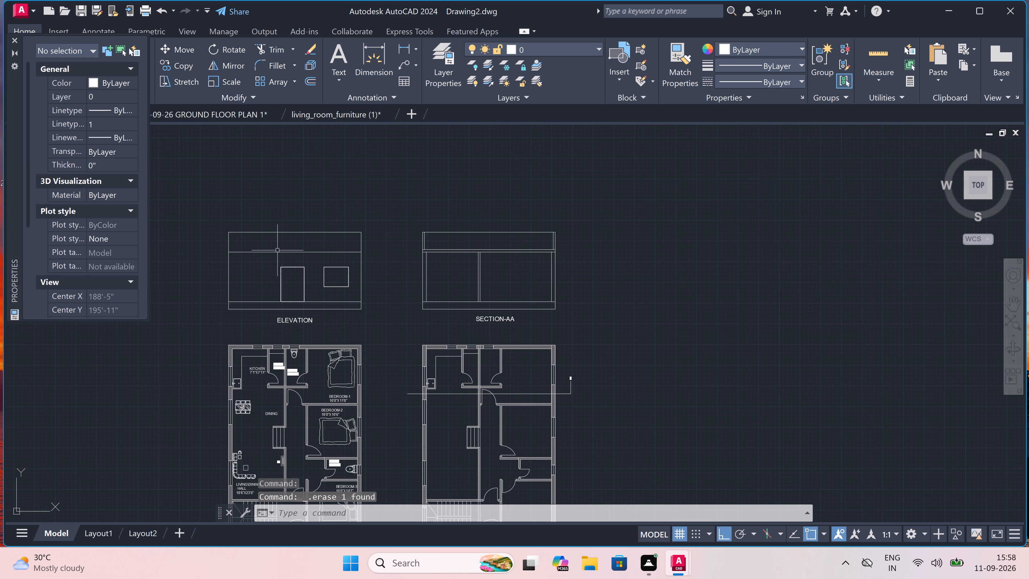
pyautogui.scroll(2, 212, 244)
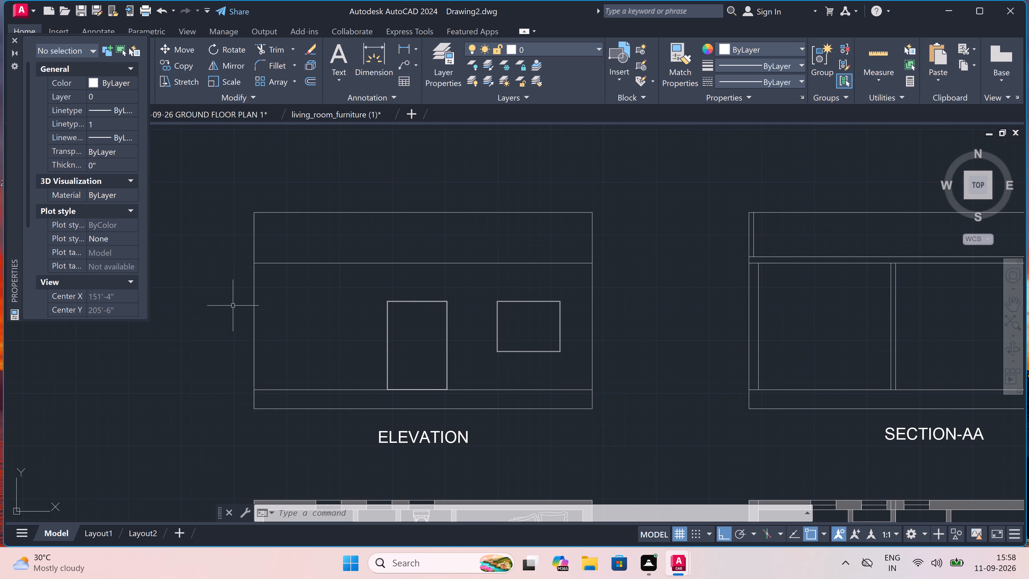
pyautogui.write('L')
pyautogui.press('space')
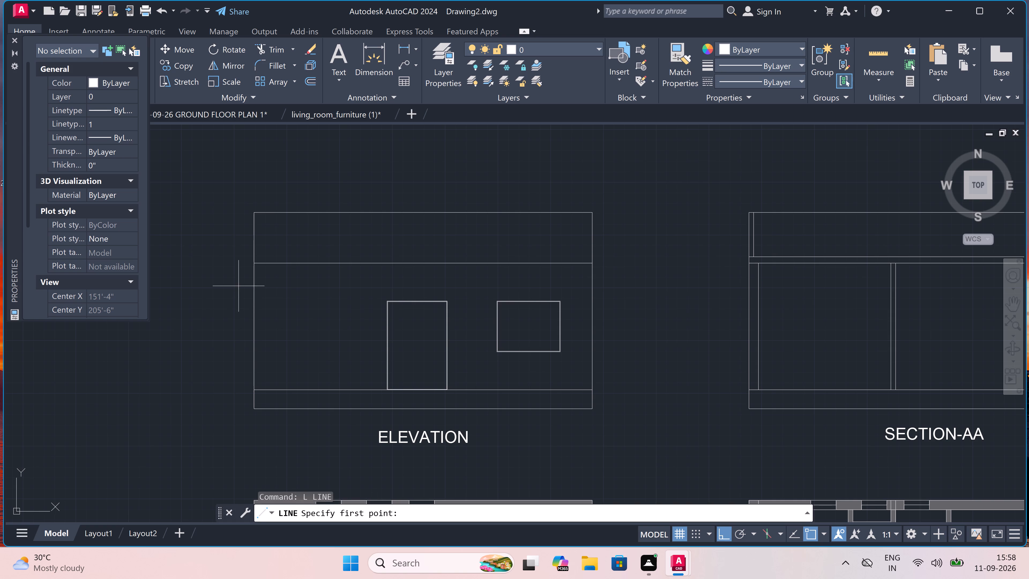
pyautogui.click(254, 407)
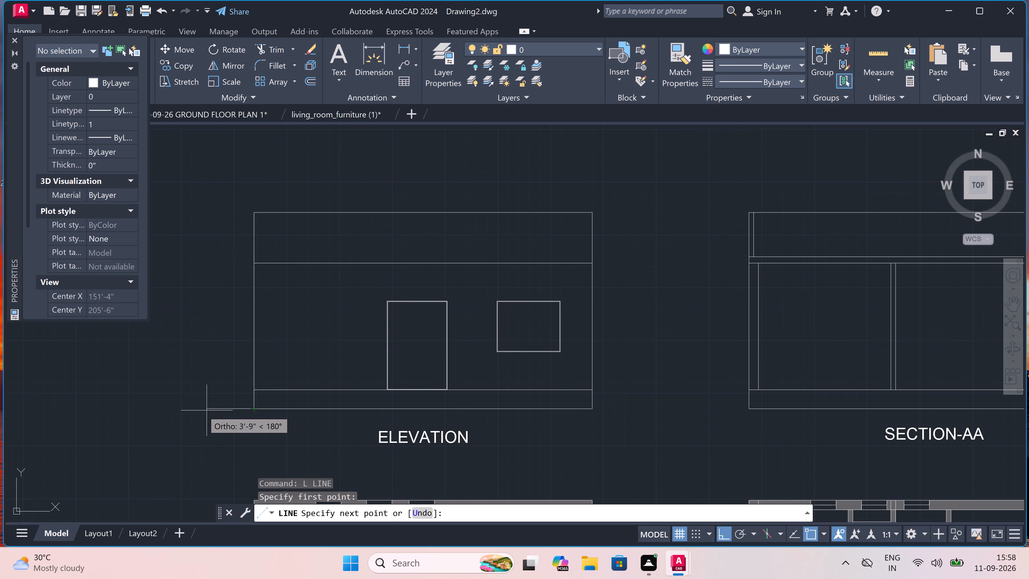
pyautogui.write("1'")
pyautogui.press('space')
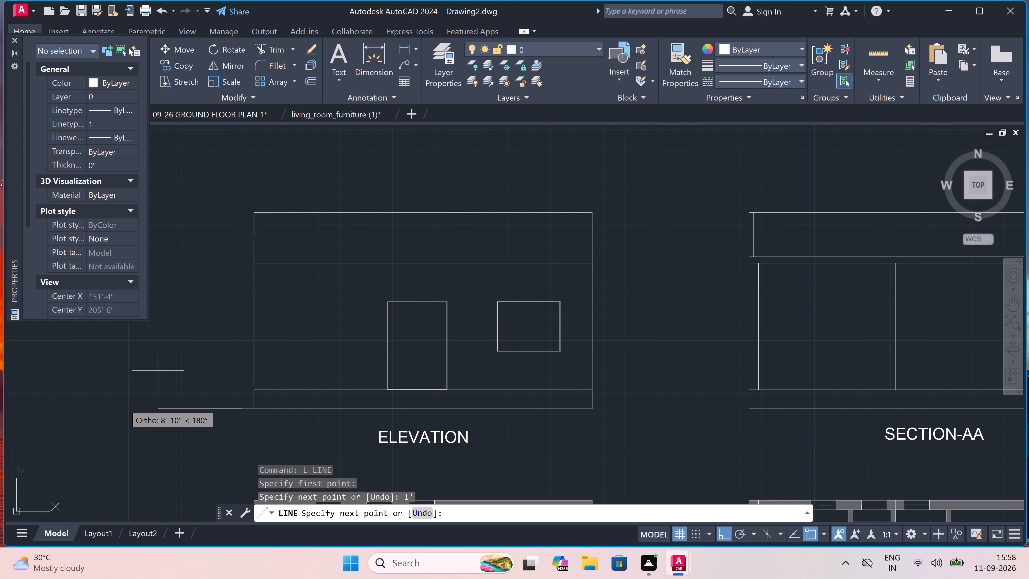
pyautogui.write("1'")
pyautogui.press('space')
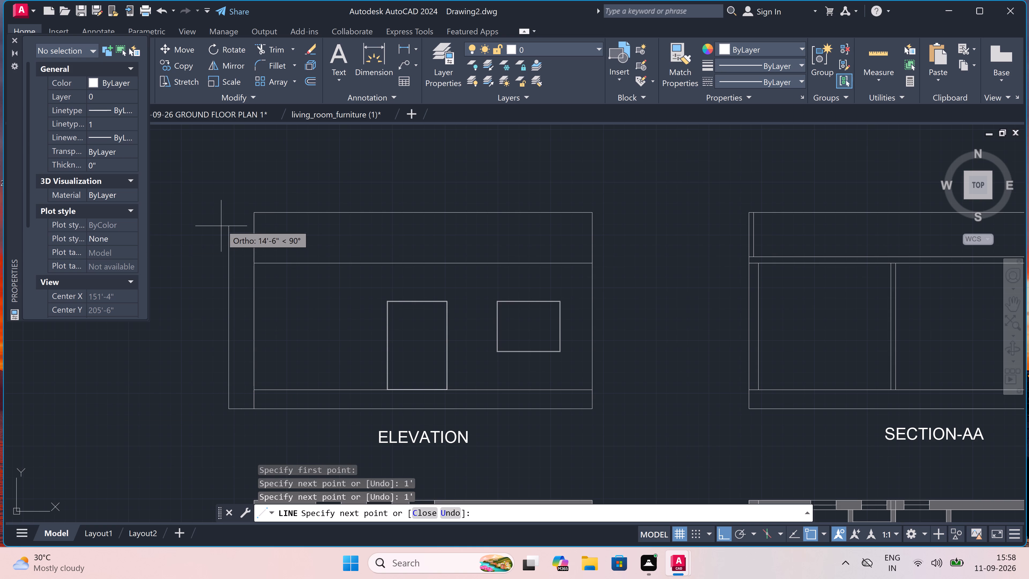
pyautogui.click(226, 199)
pyautogui.press('Escape')
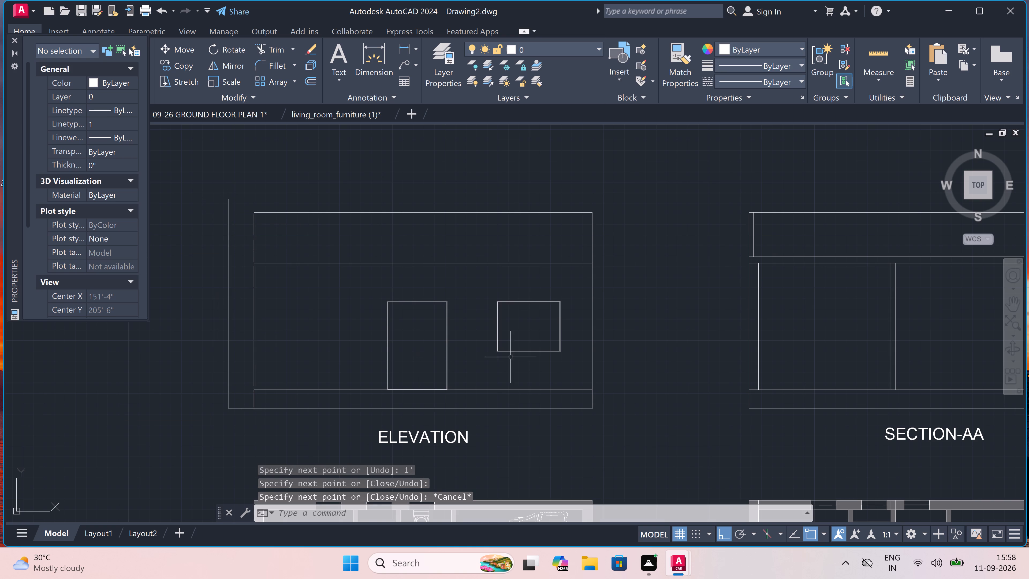
# Draw a line 2' outward from the elevation's lower-right corner and continue it vertically past the roof top.
pyautogui.press('space')
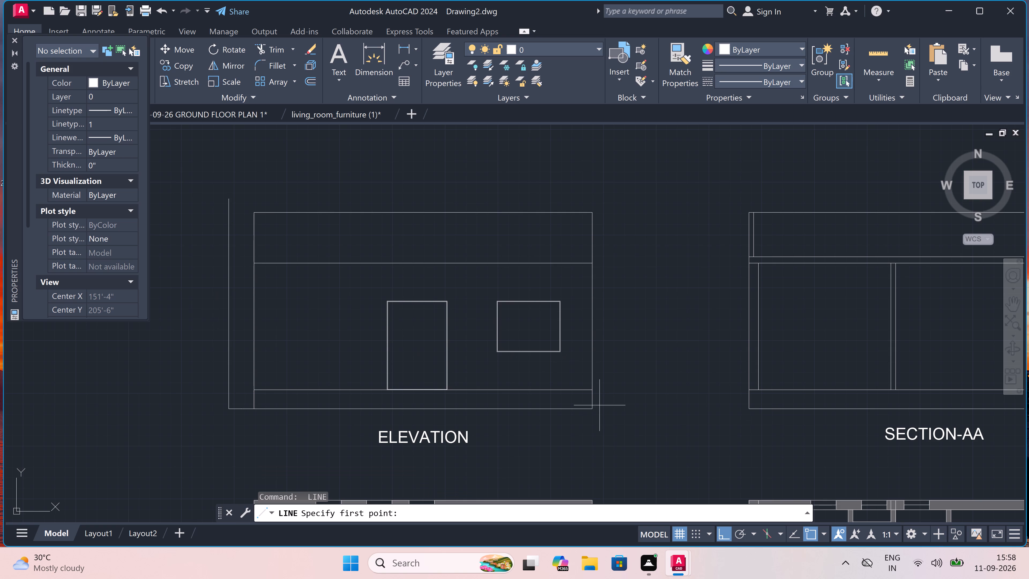
pyautogui.click(590, 407)
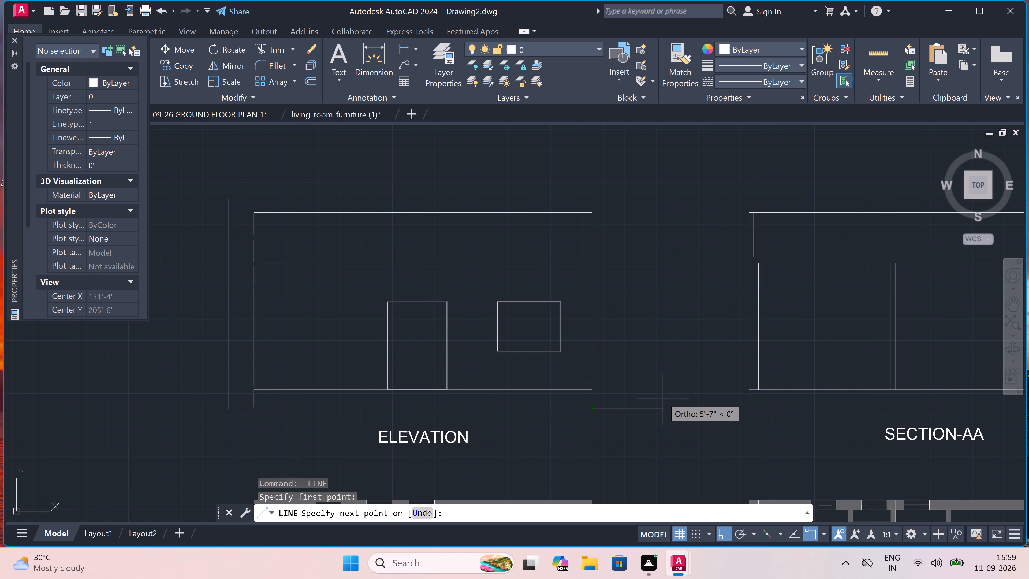
pyautogui.write("2'")
pyautogui.press('space')
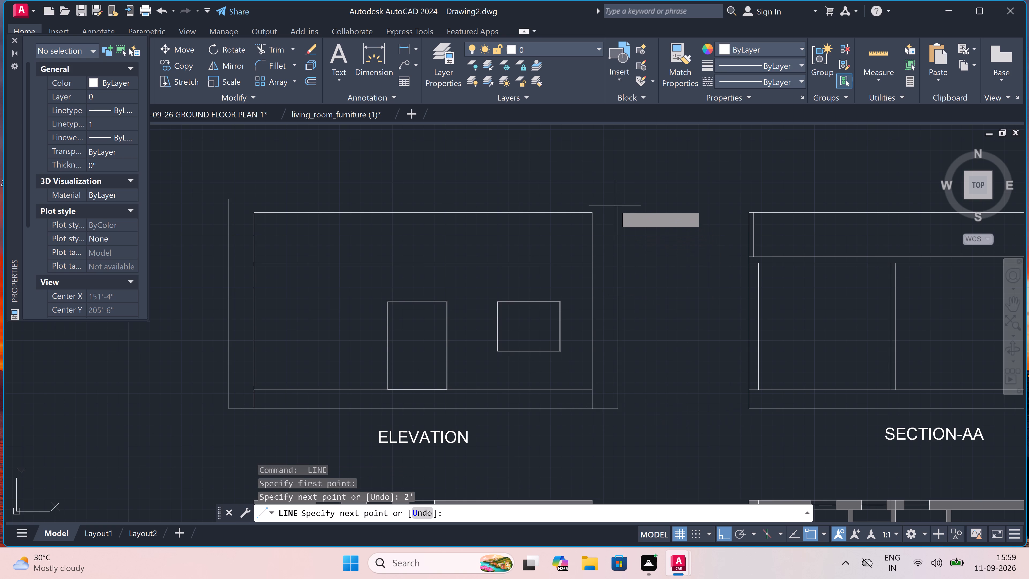
pyautogui.click(610, 191)
pyautogui.press('Escape')
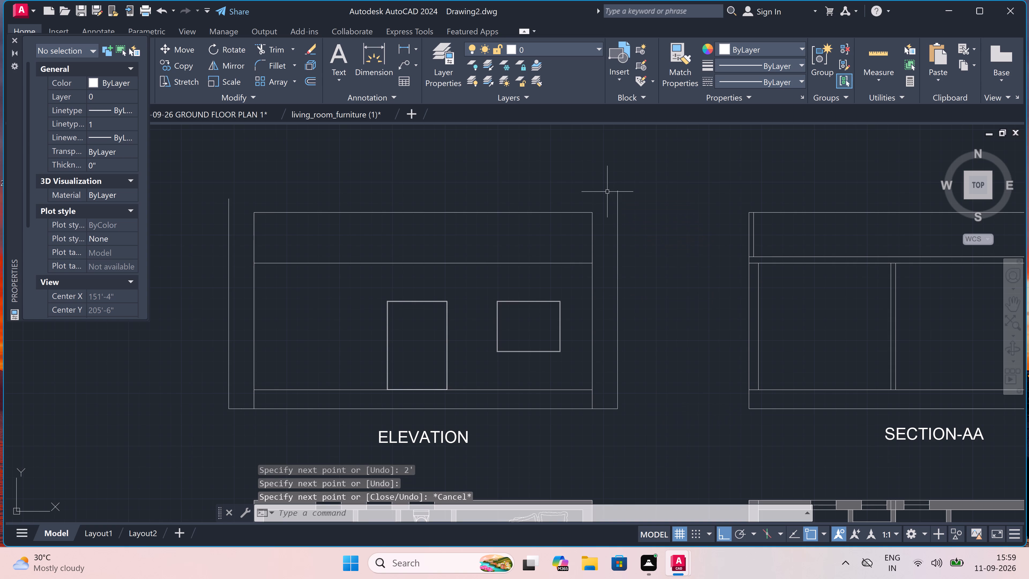
# Extend the elevation's roof top line and slab line to the new outer vertical lines on both sides.
pyautogui.press('e')
pyautogui.press('x')
pyautogui.press('space')
pyautogui.click(550, 191)
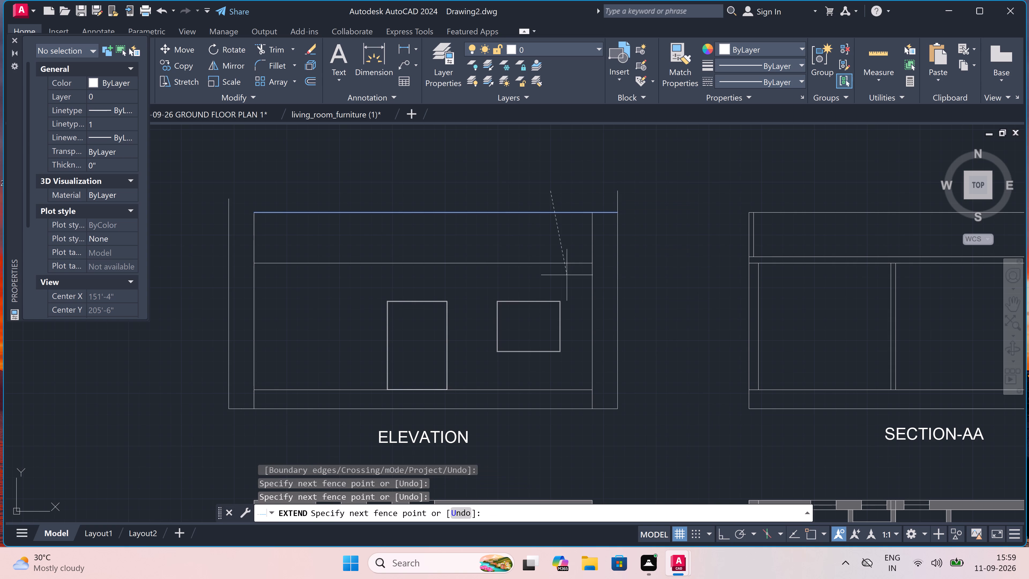
pyautogui.click(569, 280)
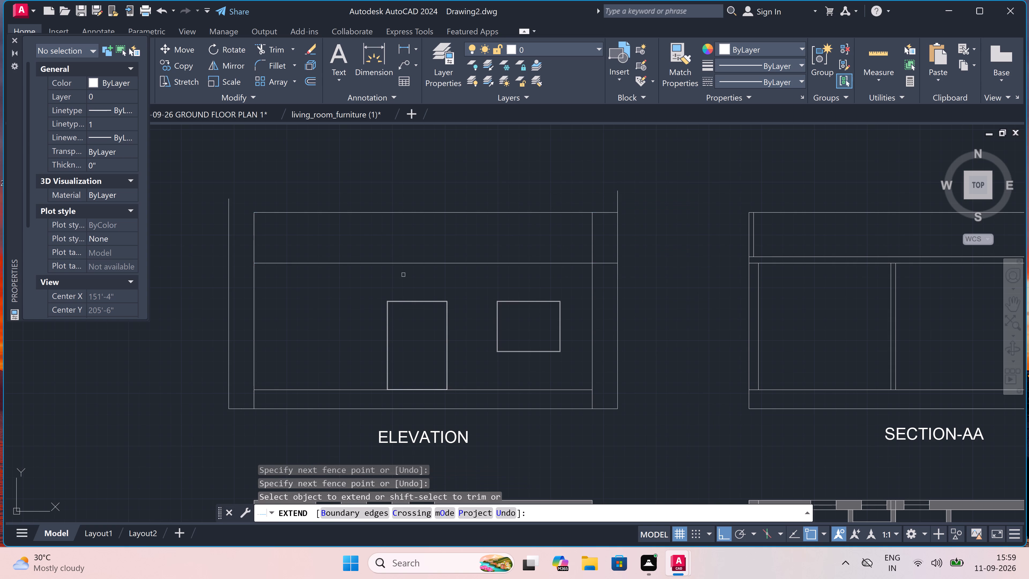
pyautogui.click(329, 292)
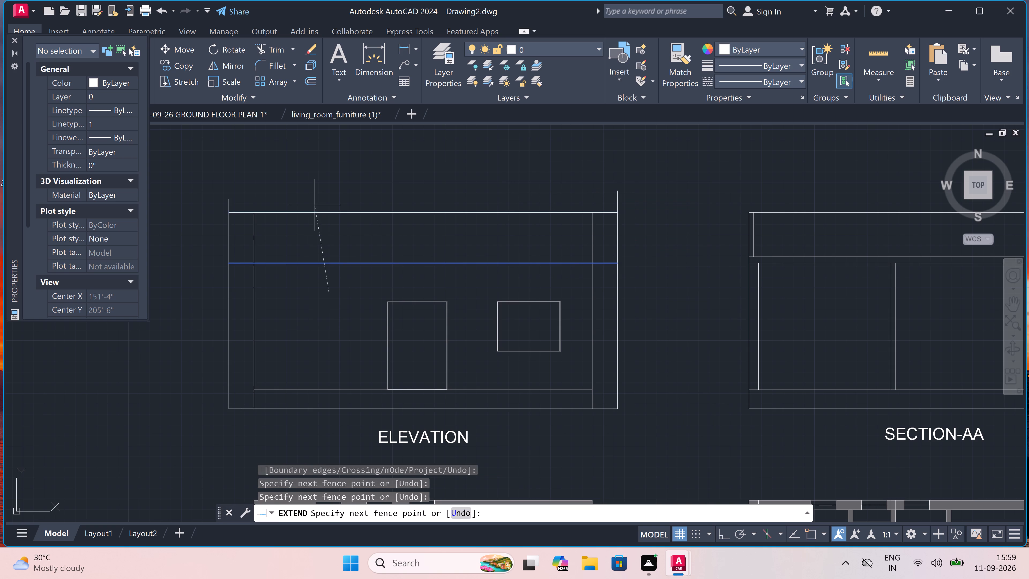
pyautogui.click(303, 179)
pyautogui.press('Escape')
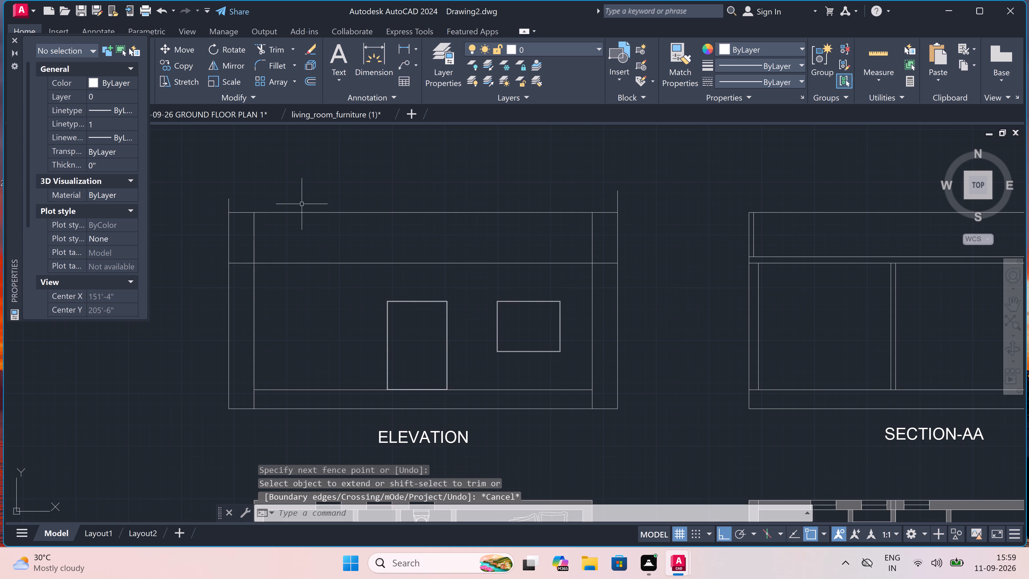
# Trim the outer verticals above the roof top line and the two wall lines inside the roof band.
pyautogui.write('TR')
pyautogui.press('space')
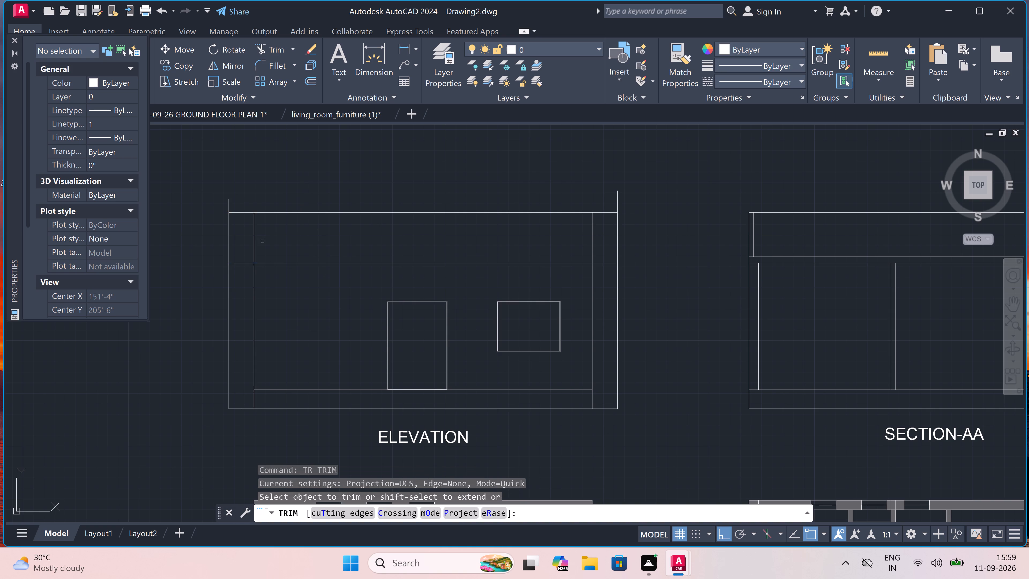
pyautogui.click(220, 207)
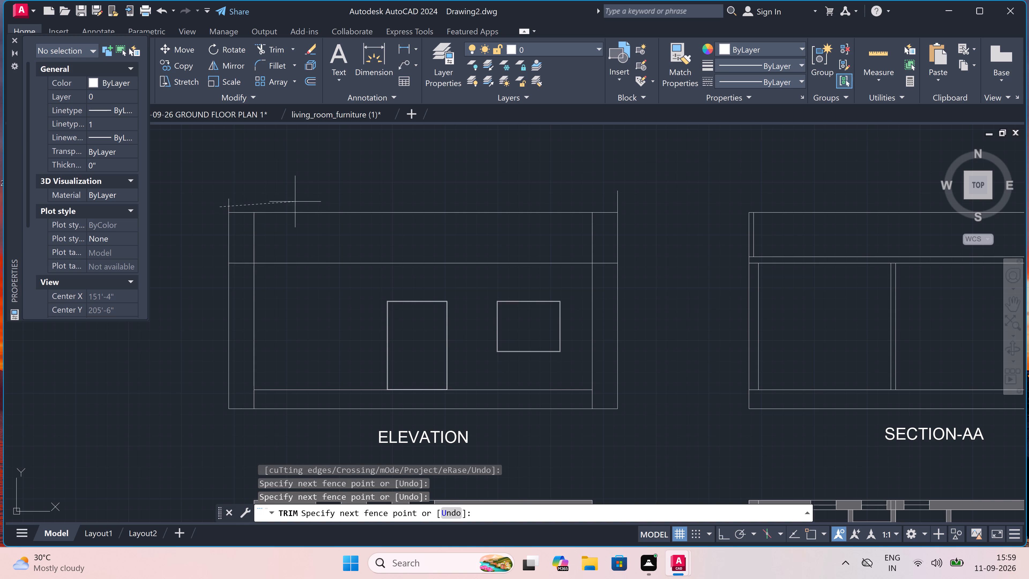
pyautogui.click(690, 197)
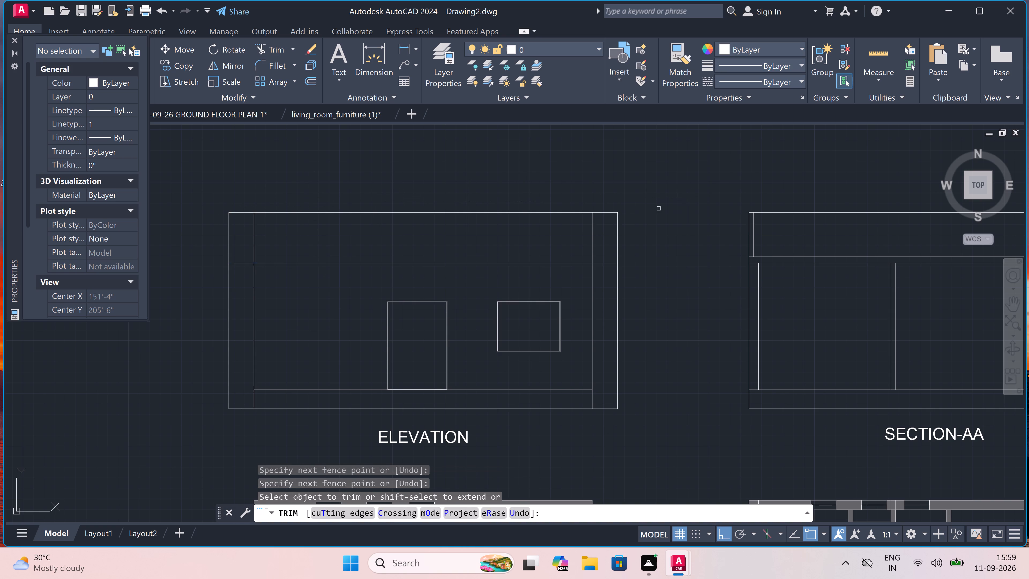
pyautogui.click(604, 231)
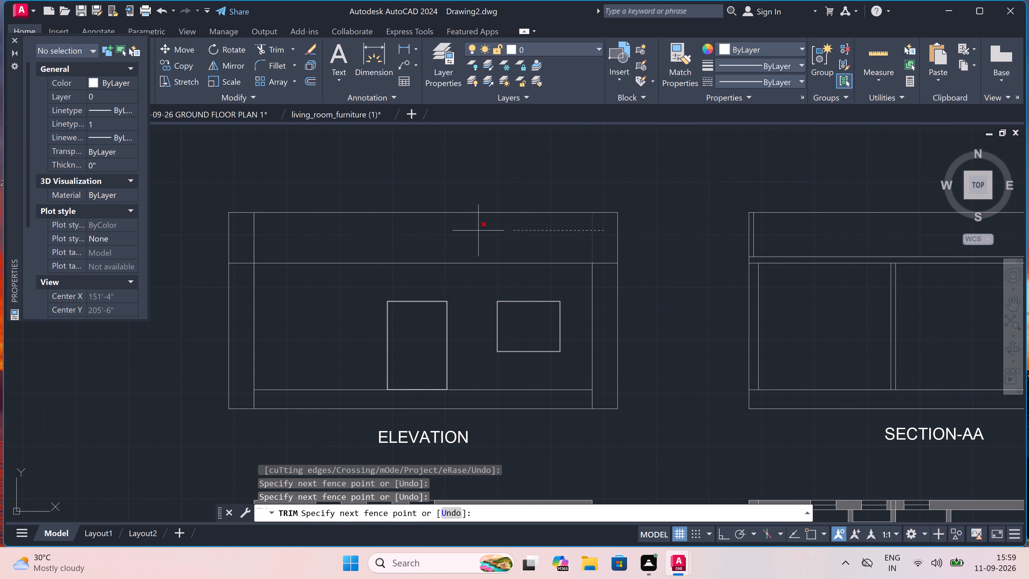
pyautogui.click(238, 242)
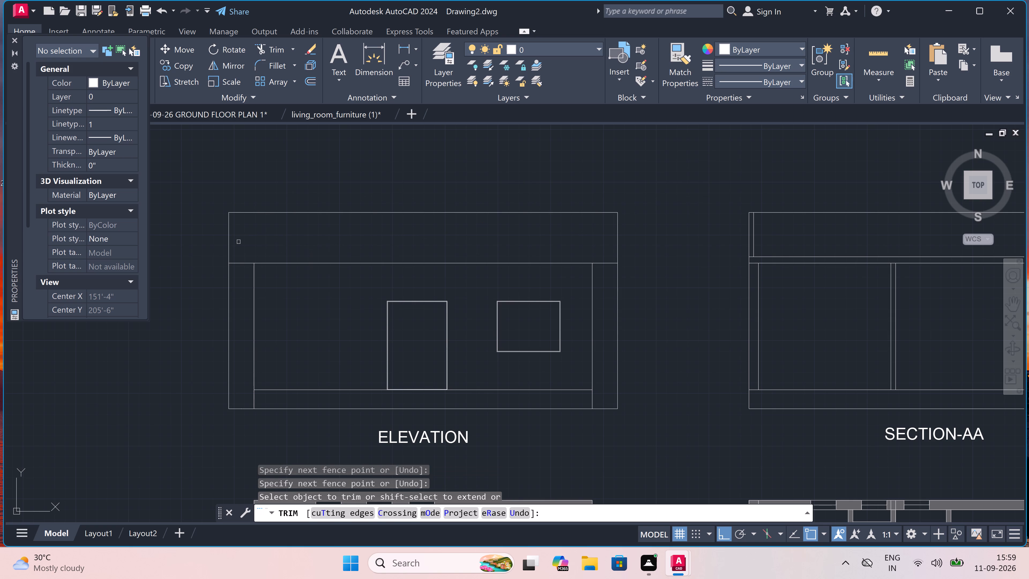
# Trim the outer verticals below the roof band and the base line stubs beyond both walls of the elevation.
pyautogui.click(229, 293)
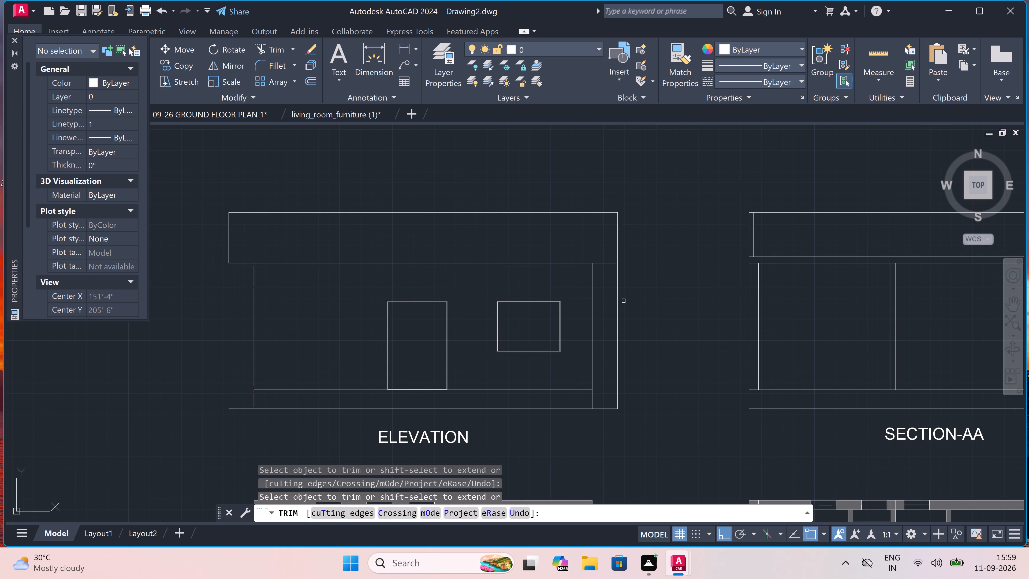
pyautogui.click(618, 291)
pyautogui.click(608, 405)
pyautogui.click(603, 422)
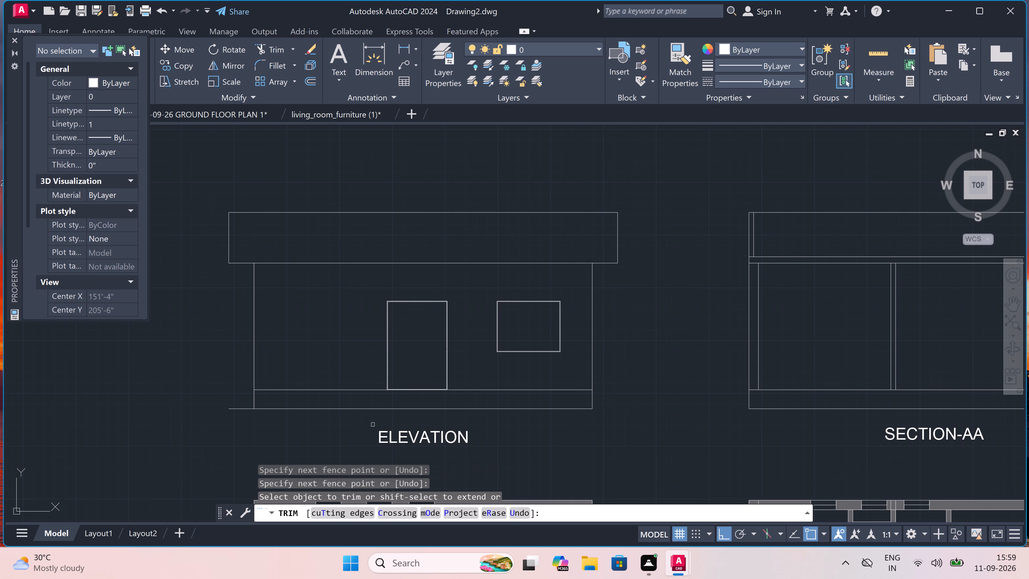
pyautogui.click(230, 428)
pyautogui.click(235, 396)
pyautogui.click(248, 418)
pyautogui.click(247, 396)
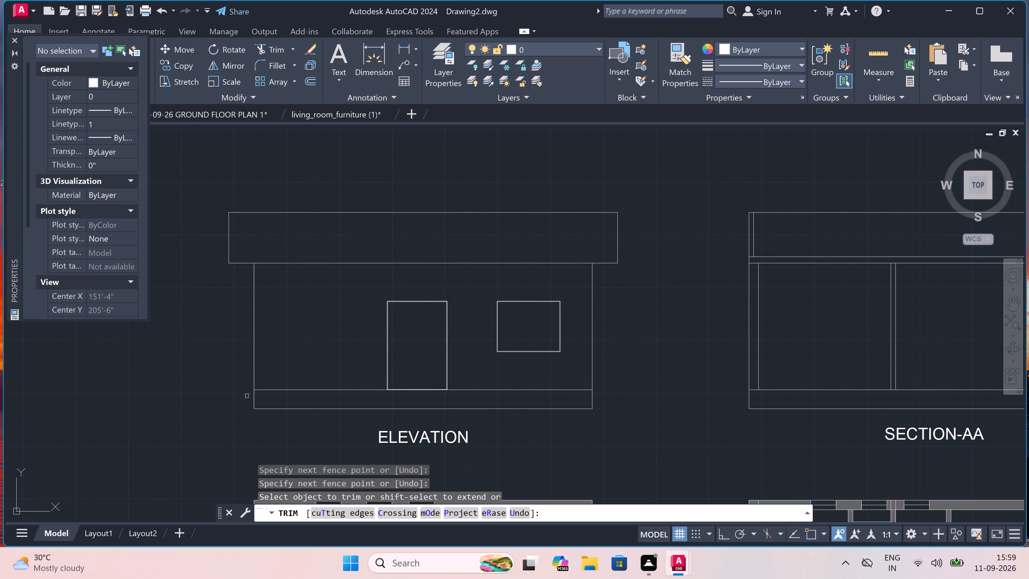
pyautogui.press('Escape')
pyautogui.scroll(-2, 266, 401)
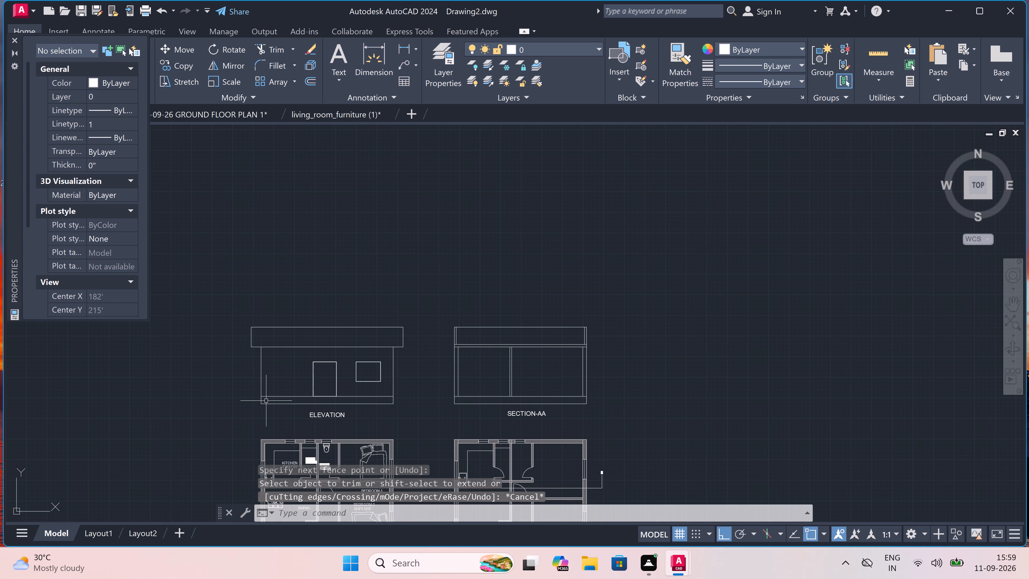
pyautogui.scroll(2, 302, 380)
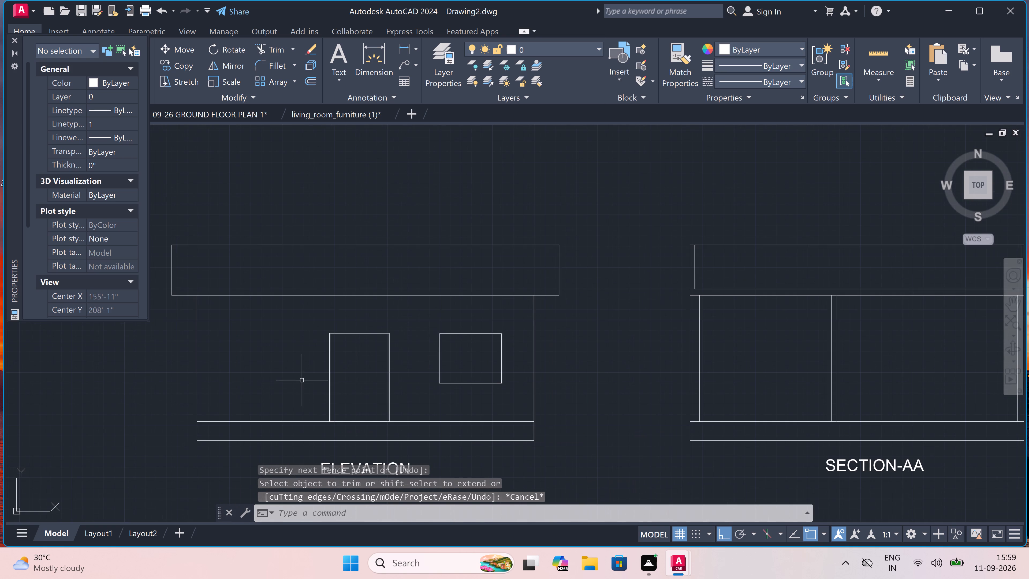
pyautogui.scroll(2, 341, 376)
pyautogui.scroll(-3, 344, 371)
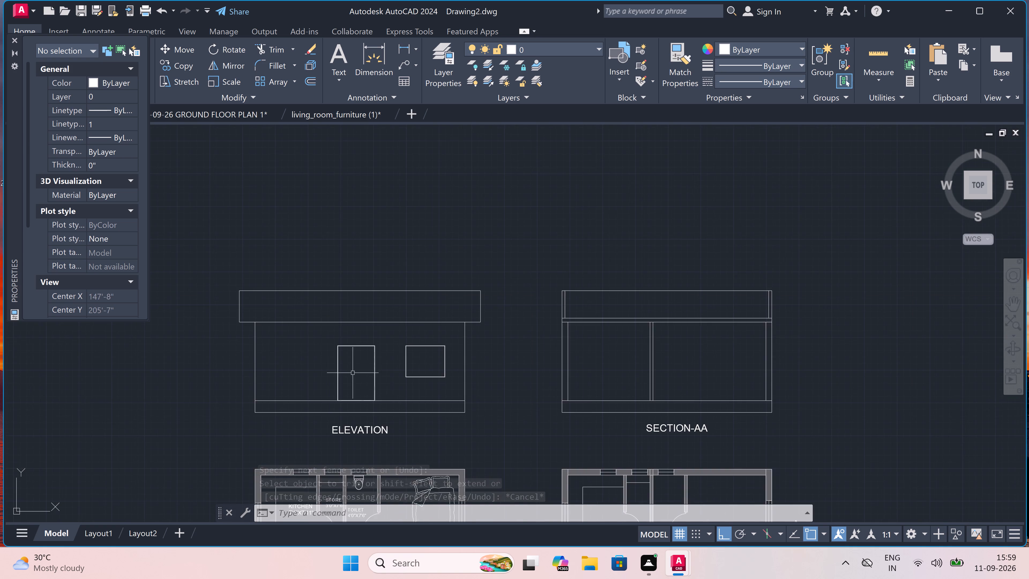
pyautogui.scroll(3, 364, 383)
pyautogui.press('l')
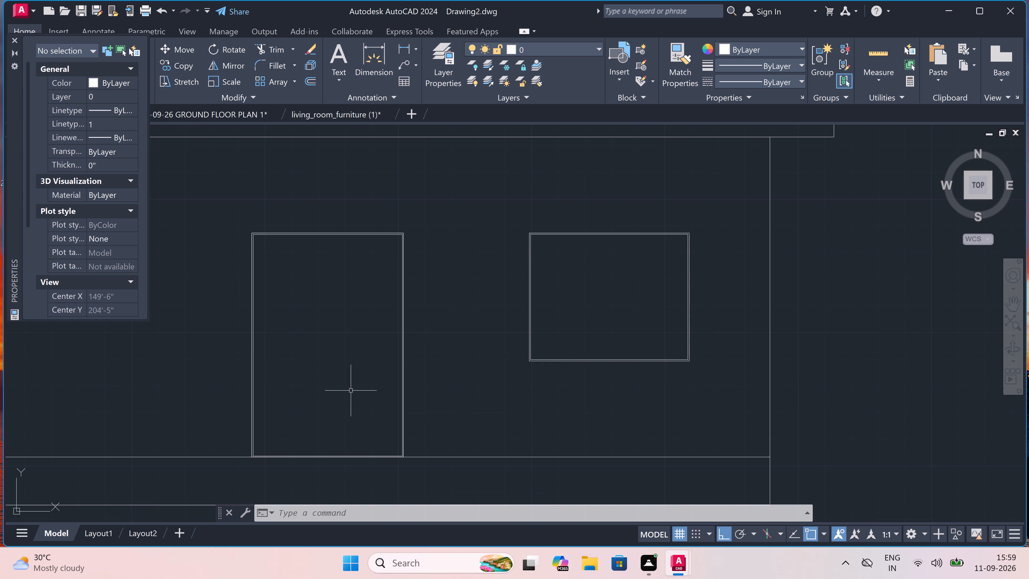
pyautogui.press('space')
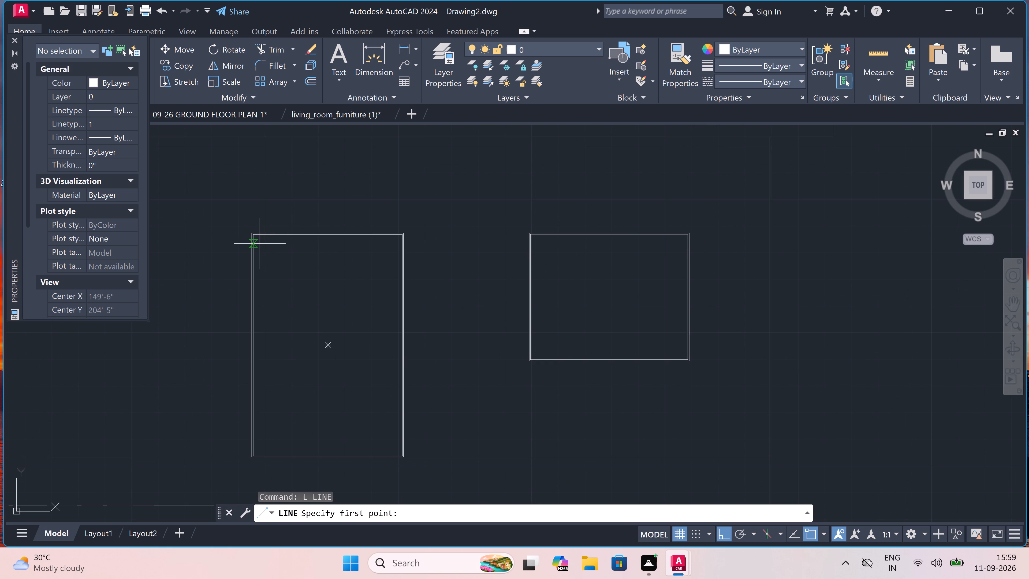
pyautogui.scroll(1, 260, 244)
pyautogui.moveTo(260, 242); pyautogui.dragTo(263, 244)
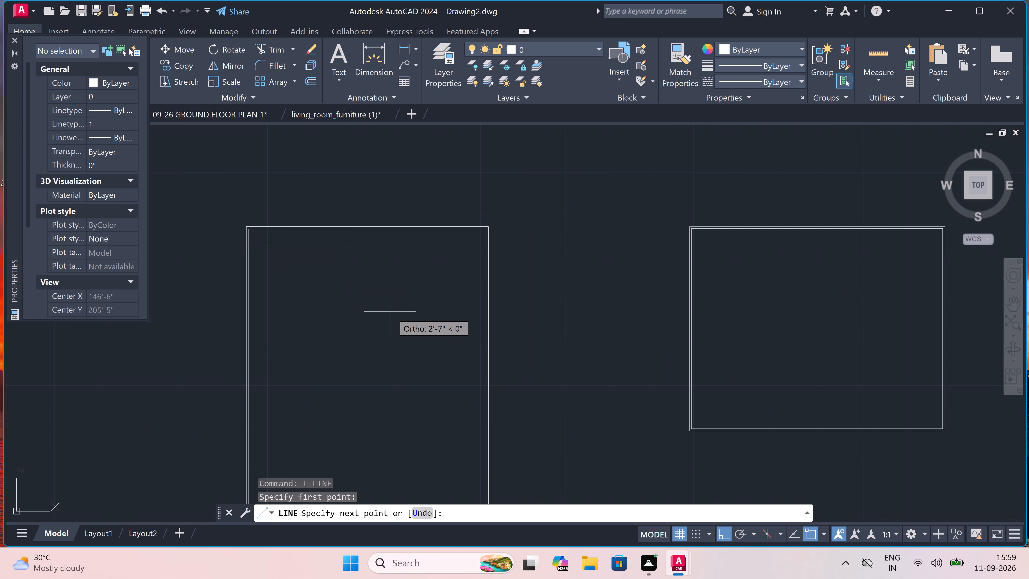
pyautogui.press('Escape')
# Draw a rectangular panel inside the upper part of the elevation's door, slightly inset from the inner frame.
pyautogui.press('r')
pyautogui.press('e')
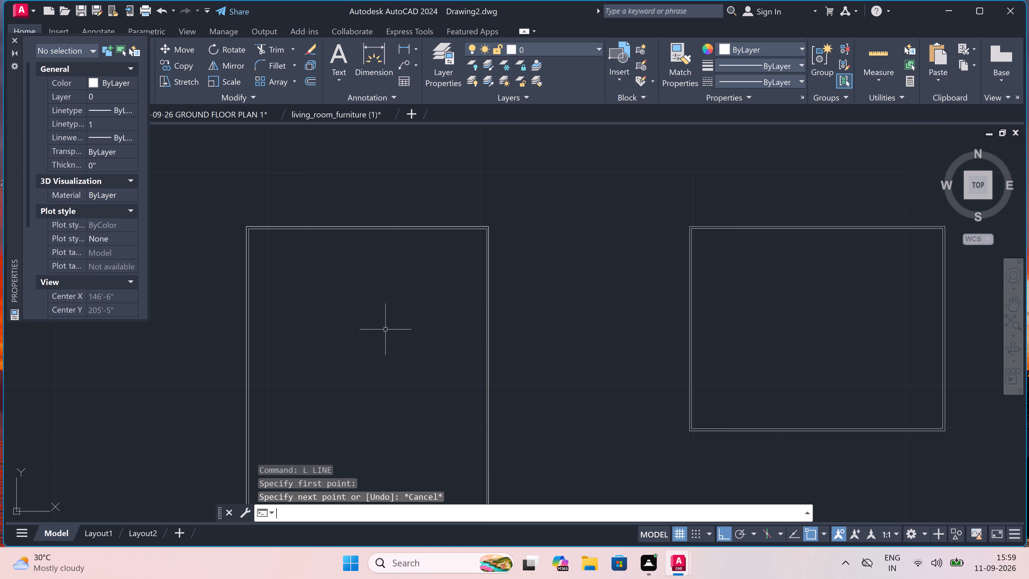
pyautogui.press('c')
pyautogui.press('space')
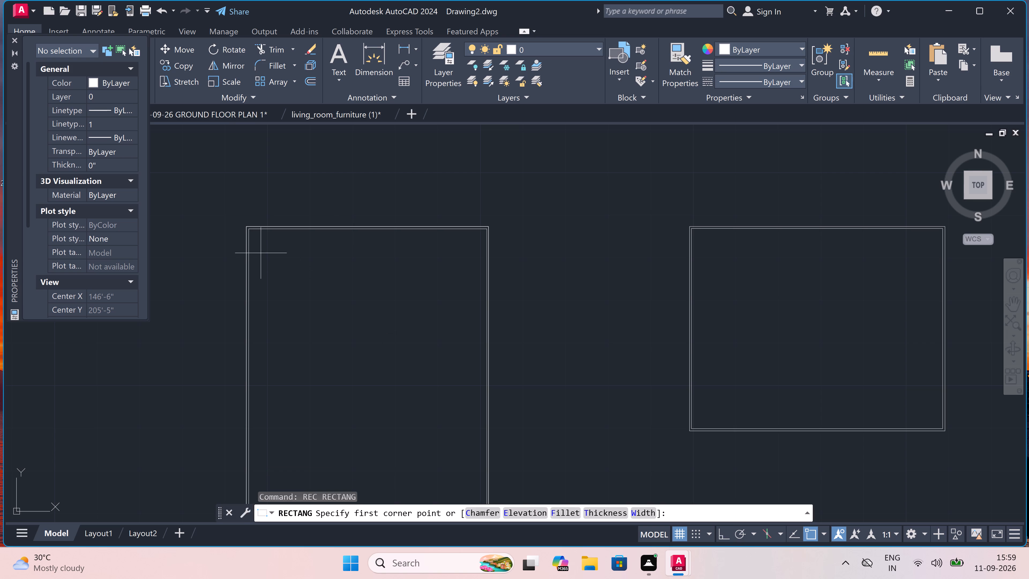
pyautogui.scroll(2, 262, 245)
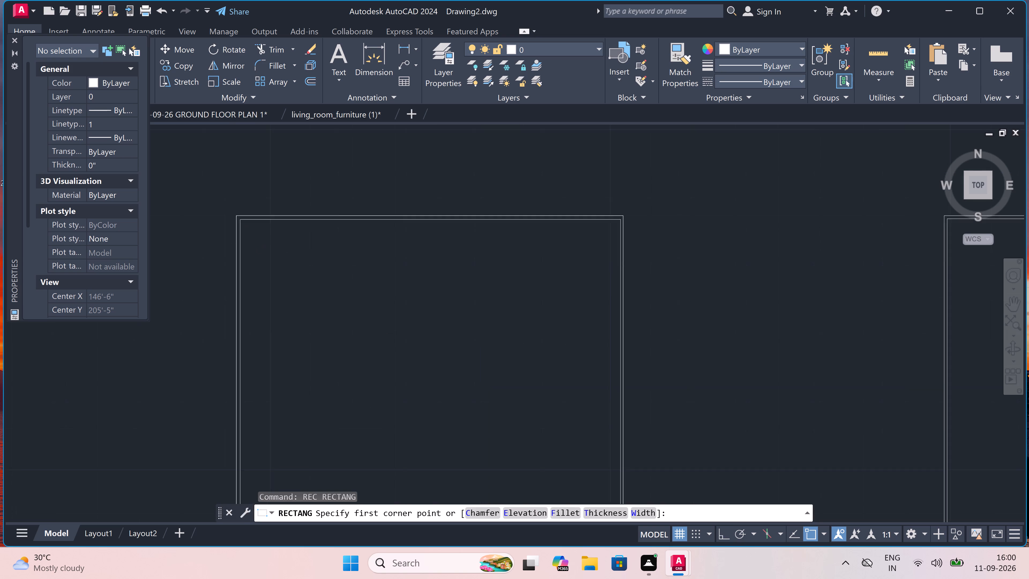
pyautogui.moveTo(256, 237); pyautogui.dragTo(258, 238)
pyautogui.scroll(-3, 442, 277)
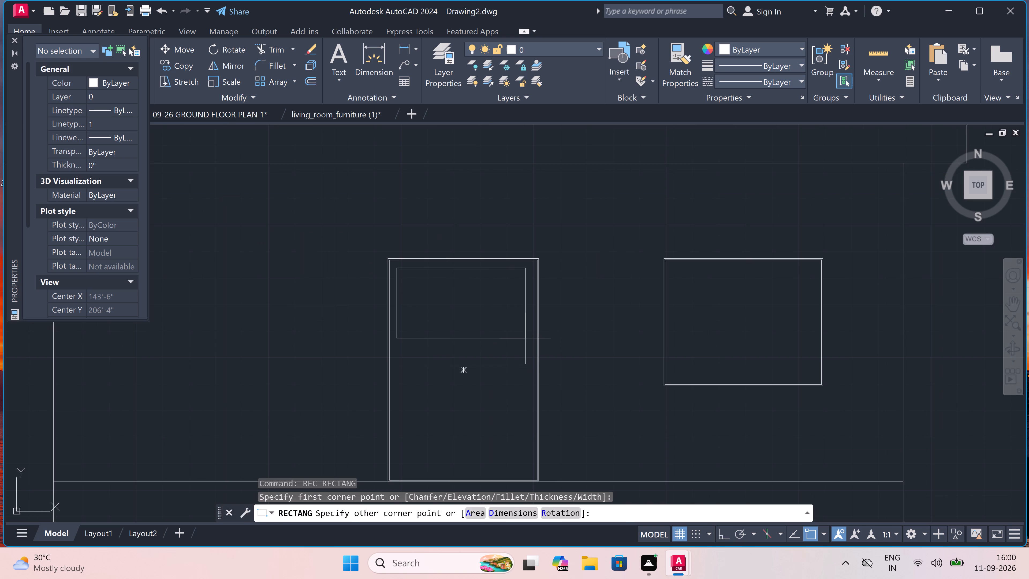
pyautogui.scroll(1, 532, 331)
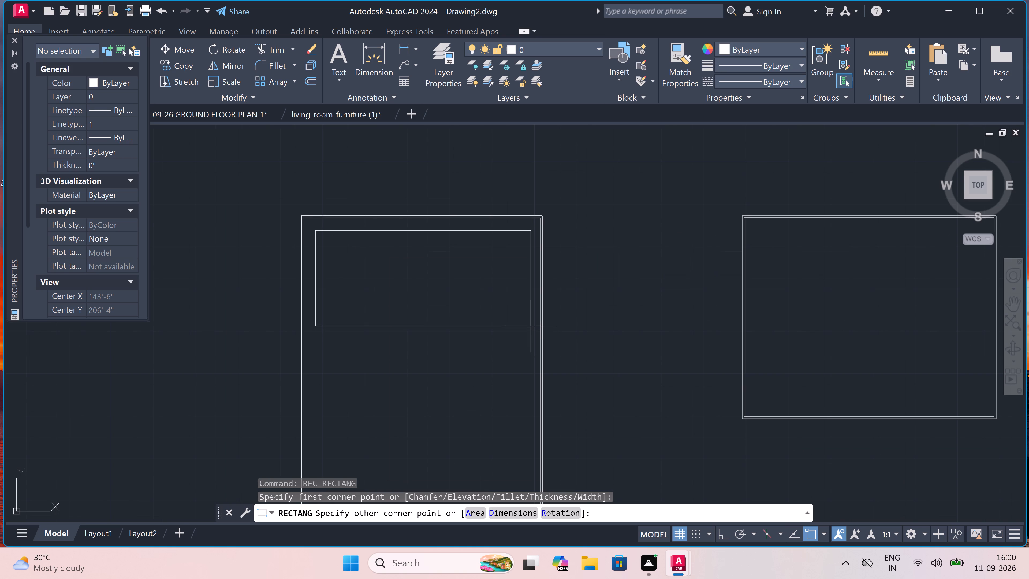
pyautogui.scroll(1, 530, 325)
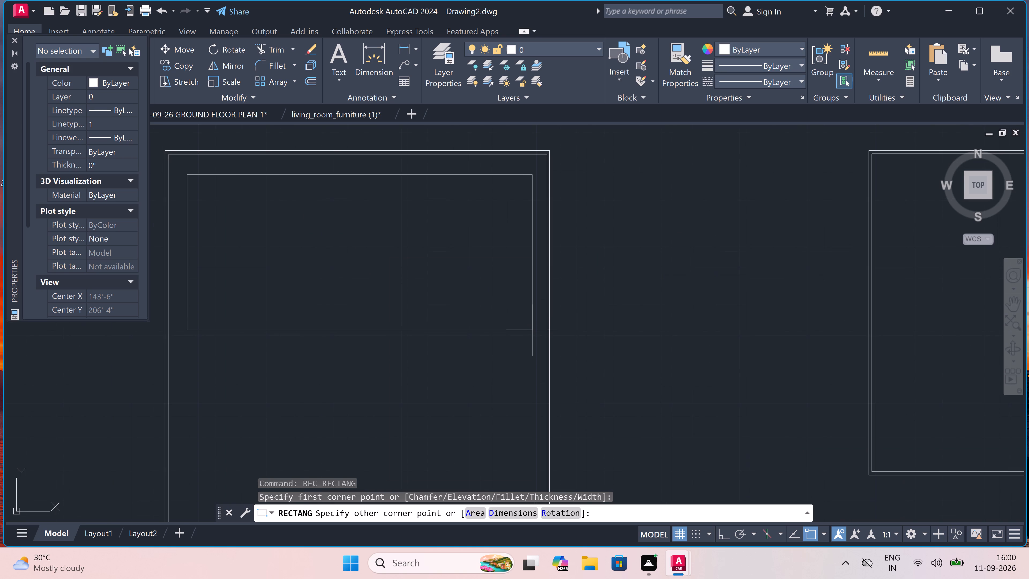
pyautogui.click(533, 330)
# Draw a taller rectangular panel below the upper one, aligned with its sides and ending just above the door's bottom frame.
pyautogui.scroll(-2, 522, 338)
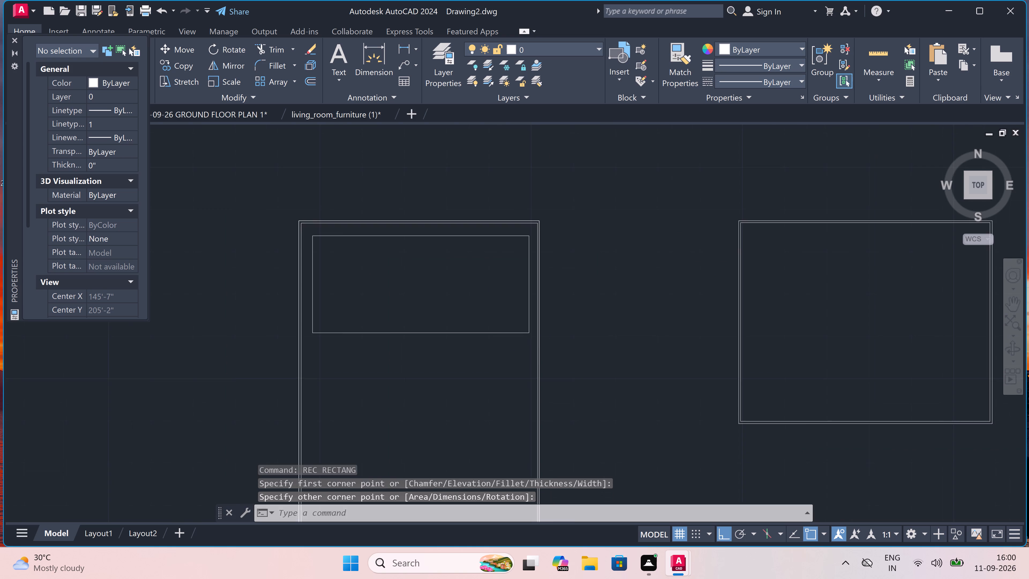
pyautogui.press('space')
pyautogui.scroll(-1, 470, 366)
pyautogui.scroll(2, 467, 376)
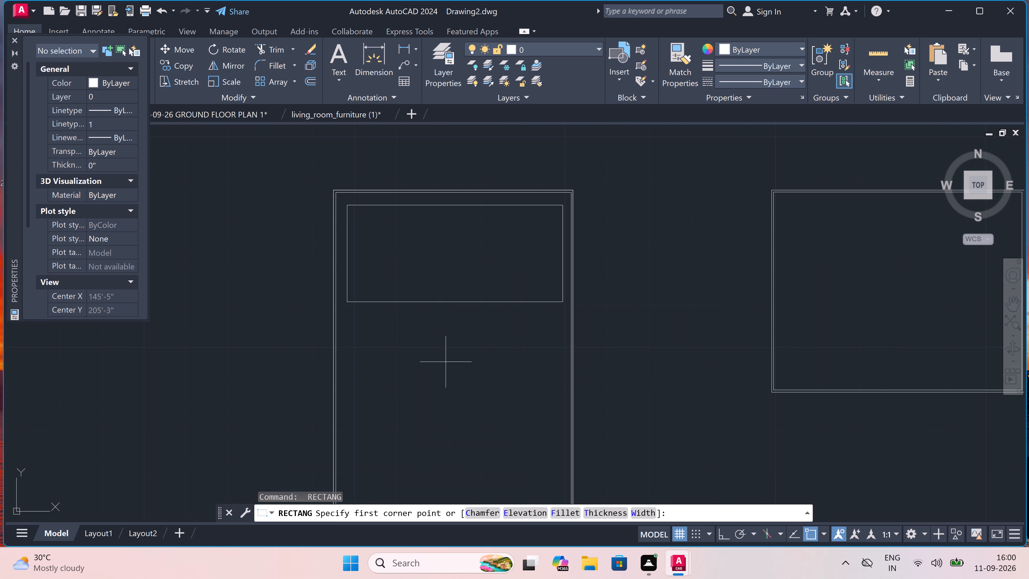
pyautogui.scroll(2, 343, 316)
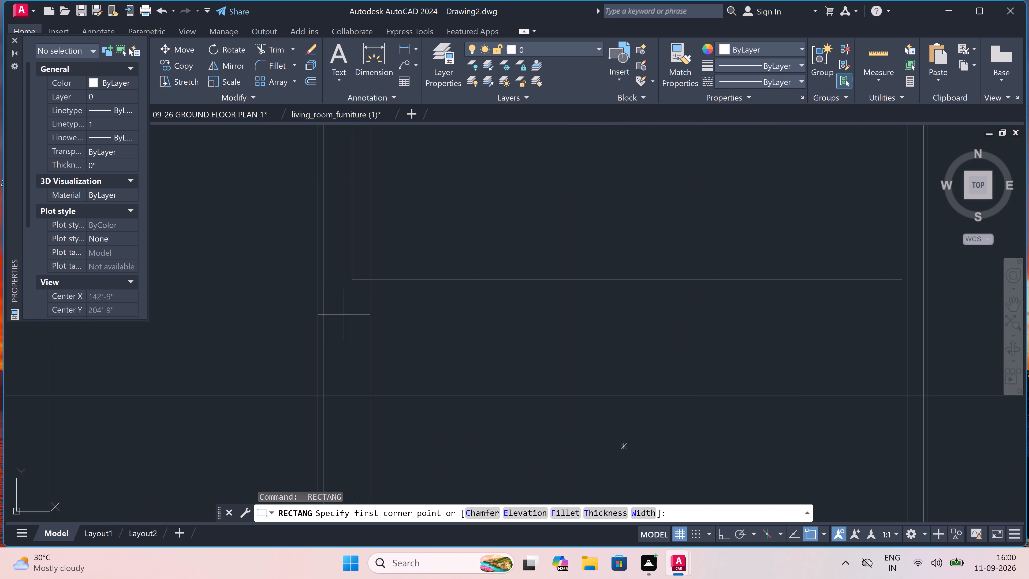
pyautogui.click(351, 307)
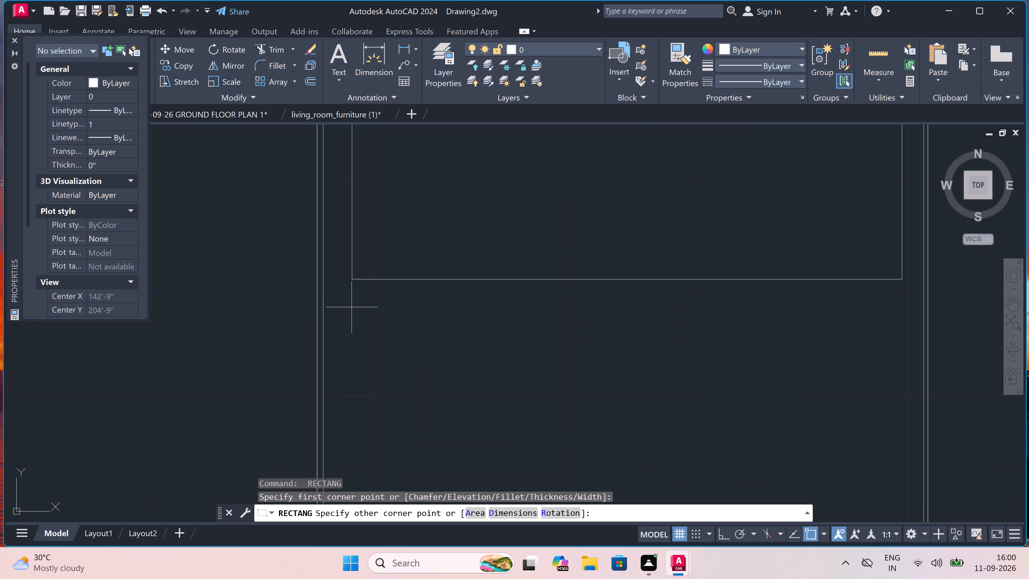
pyautogui.scroll(-4, 455, 314)
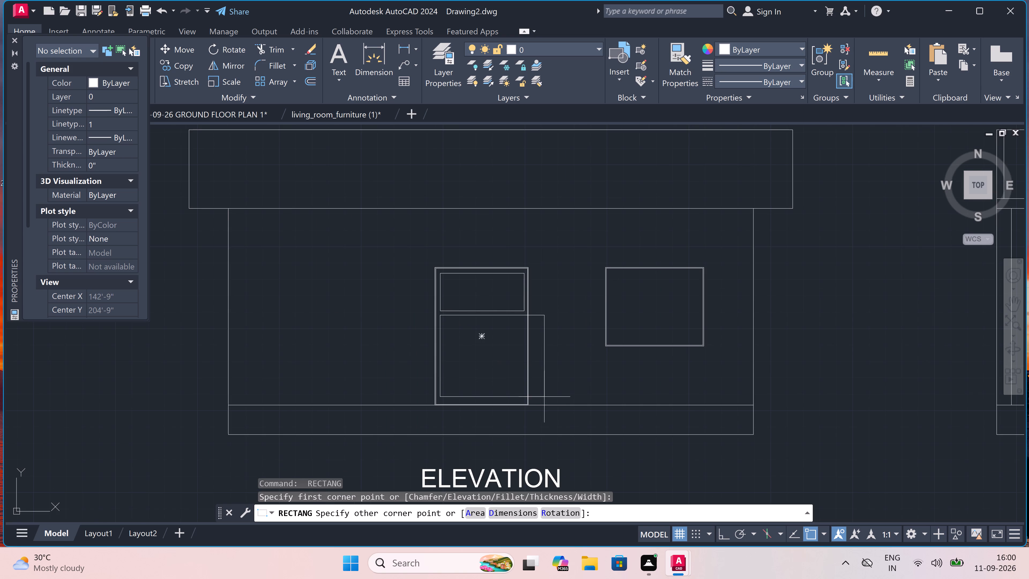
pyautogui.scroll(2, 533, 400)
pyautogui.scroll(2, 507, 386)
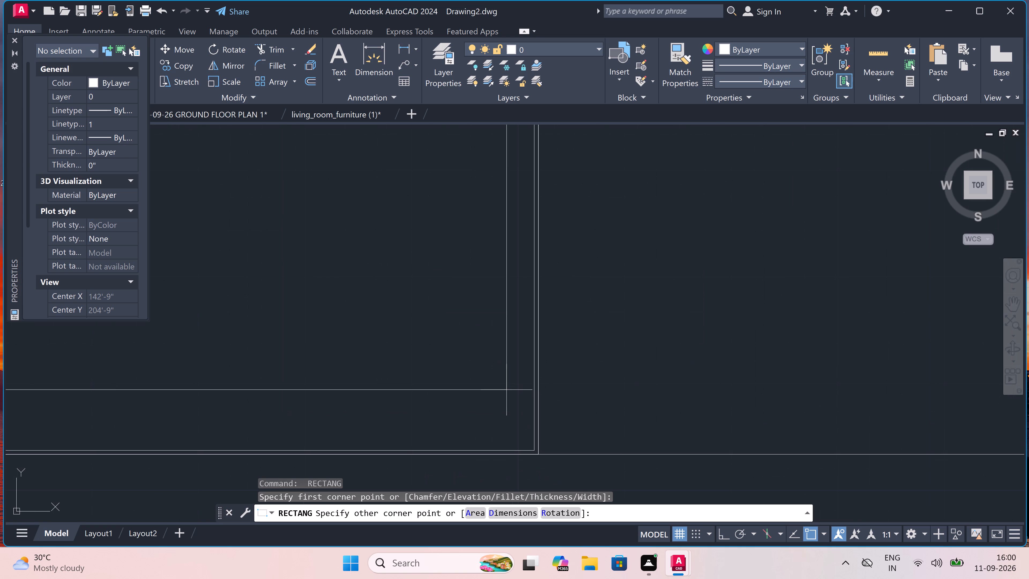
pyautogui.scroll(-1, 516, 420)
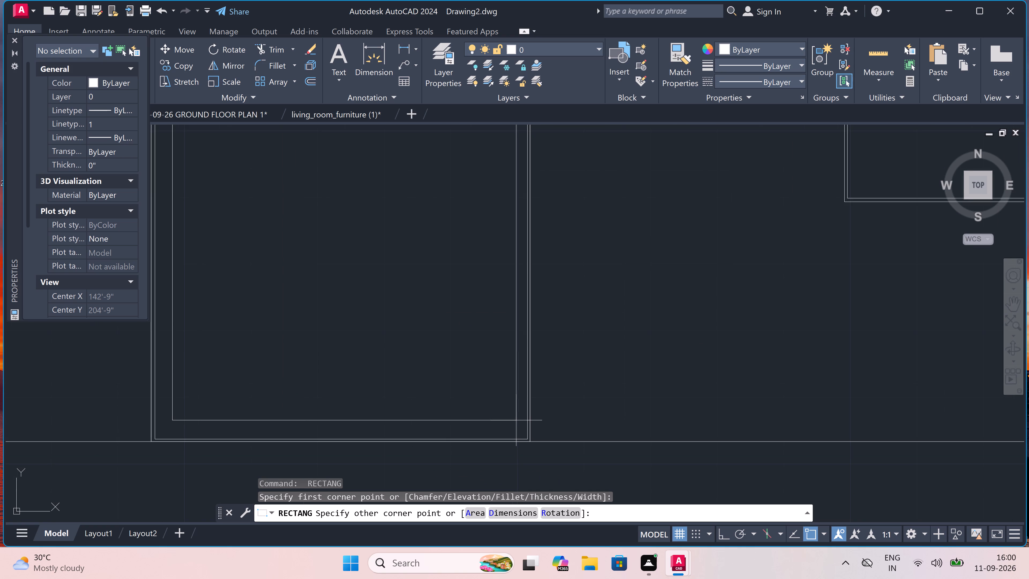
pyautogui.scroll(-1, 516, 418)
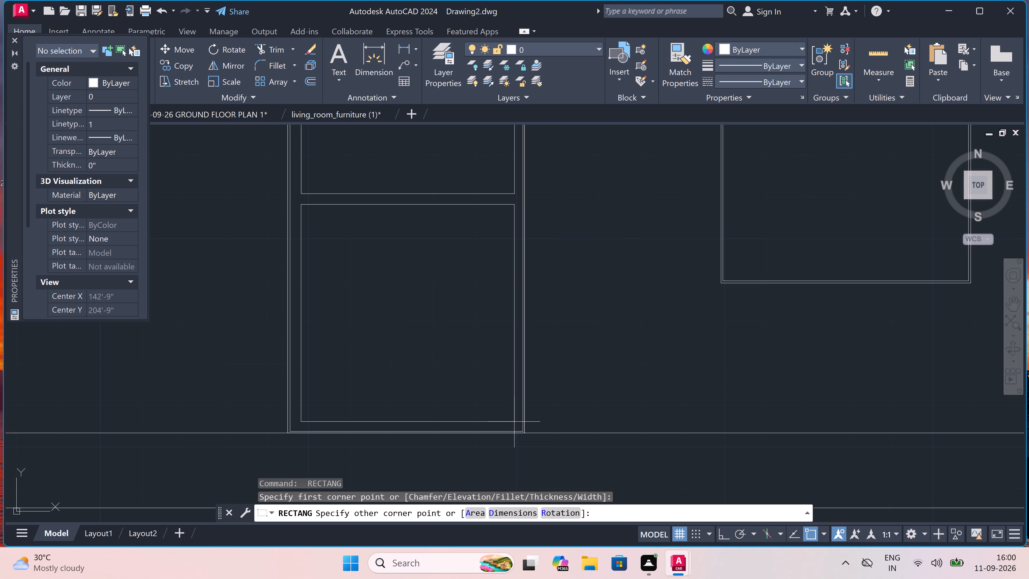
pyautogui.doubleClick(514, 422)
# Draw a small horizontal rectangle as the door handle, starting on the left edge of the lower door panel.
pyautogui.scroll(-3, 477, 384)
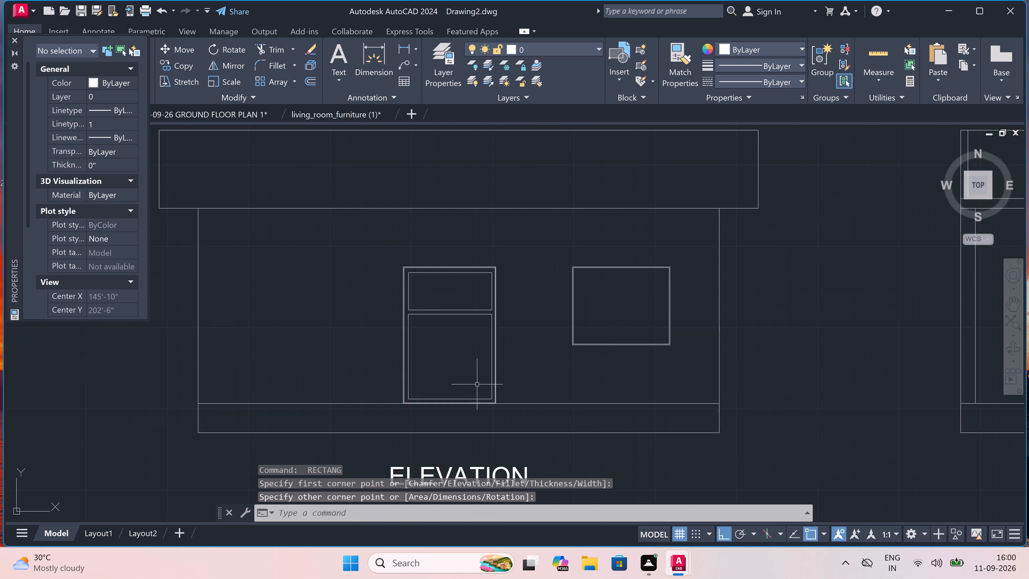
pyautogui.scroll(2, 438, 336)
pyautogui.scroll(1, 439, 398)
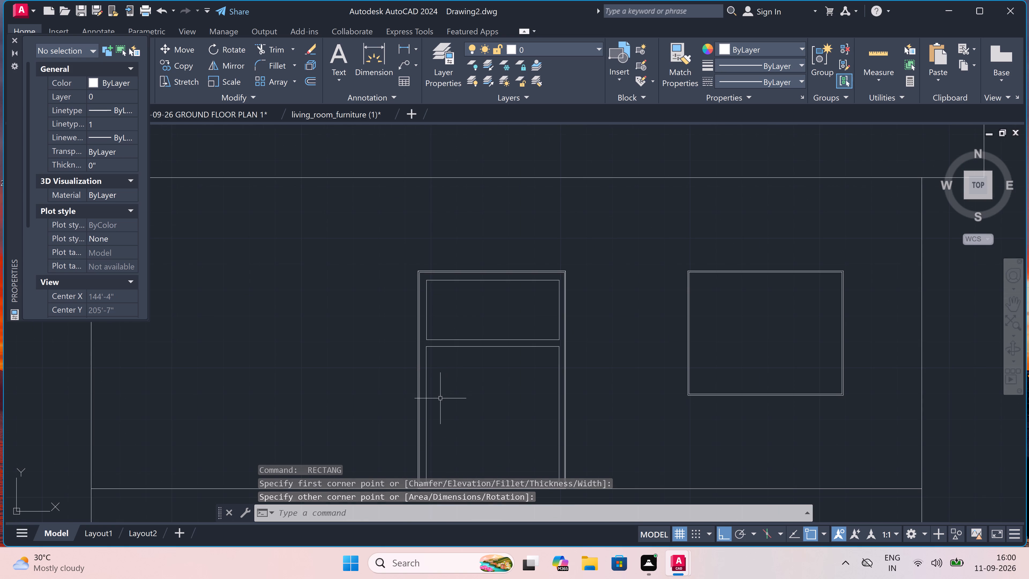
pyautogui.press('space')
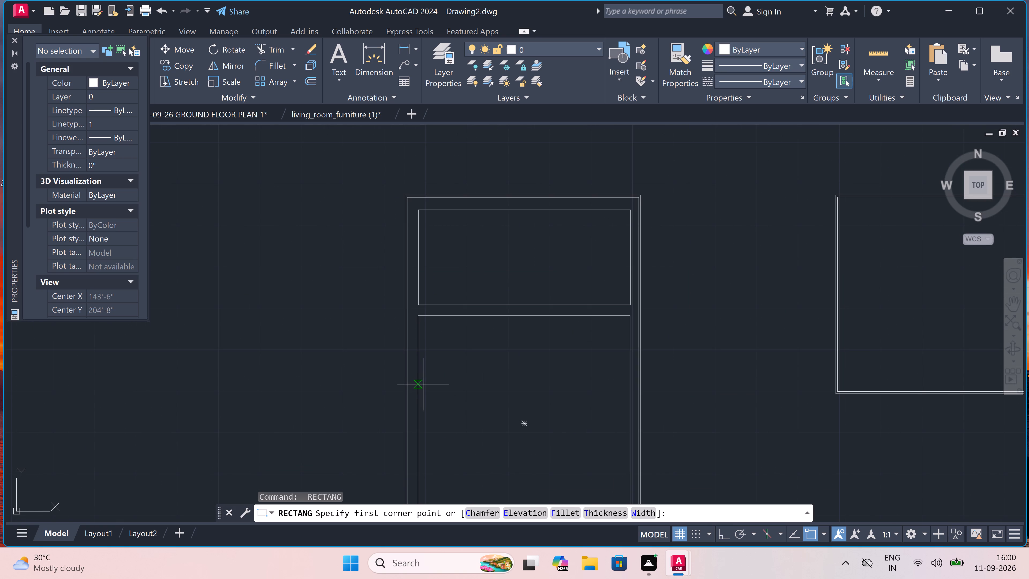
pyautogui.doubleClick(419, 384)
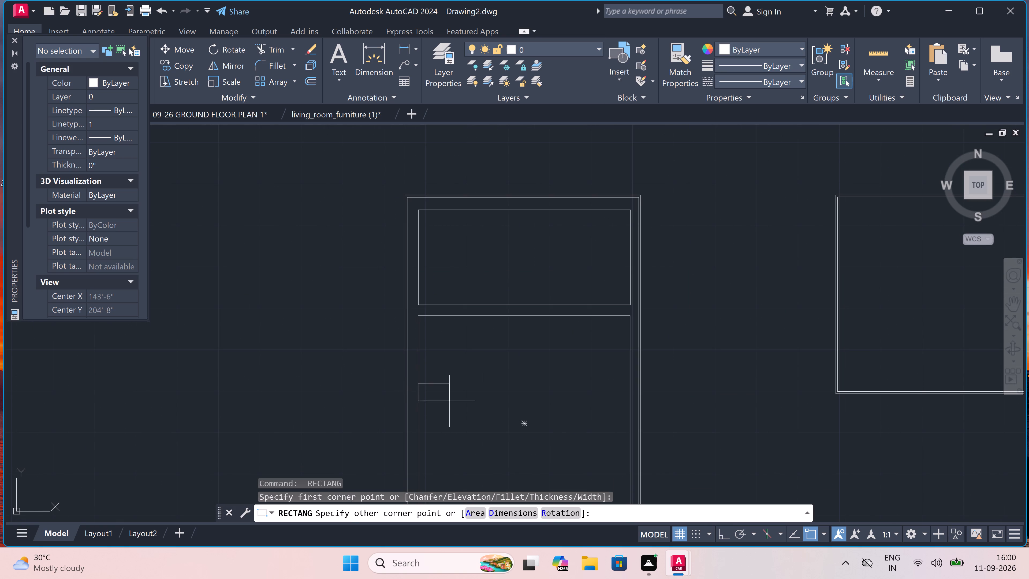
pyautogui.click(452, 395)
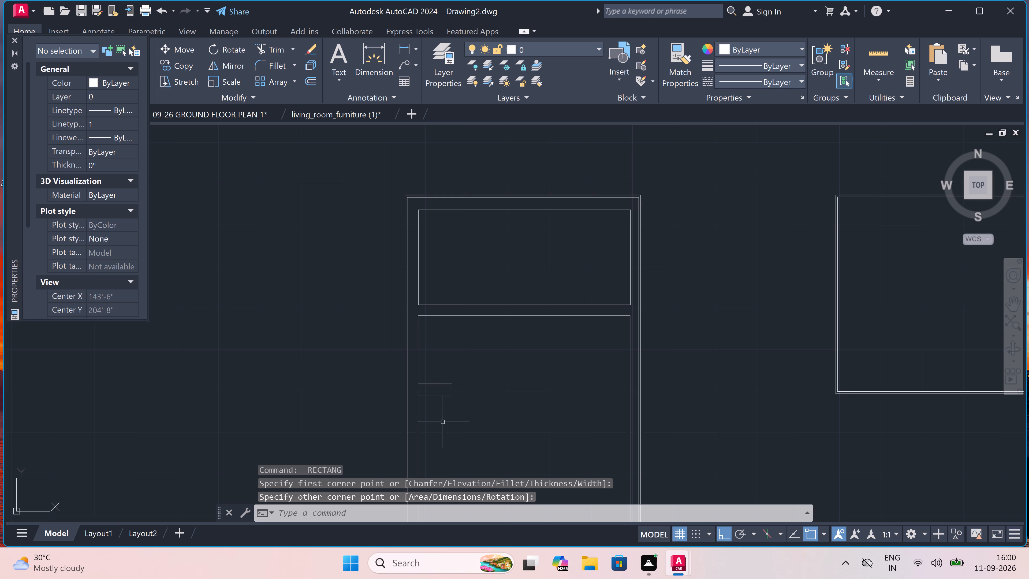
# Draw a horizontal line through the gap between the two door panels, spanning between the inner frame lines.
pyautogui.scroll(-4, 442, 420)
pyautogui.scroll(3, 444, 436)
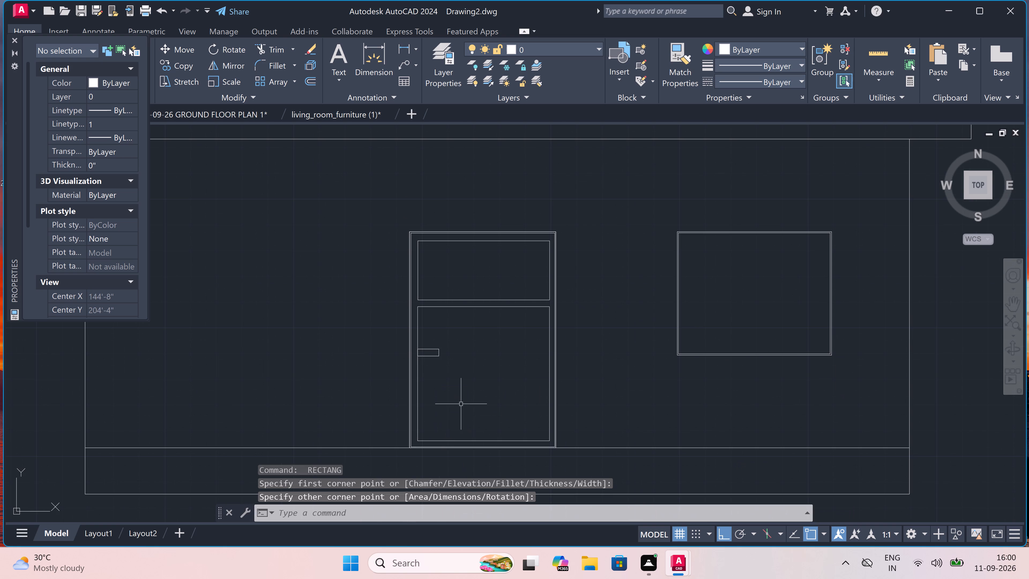
pyautogui.press('l')
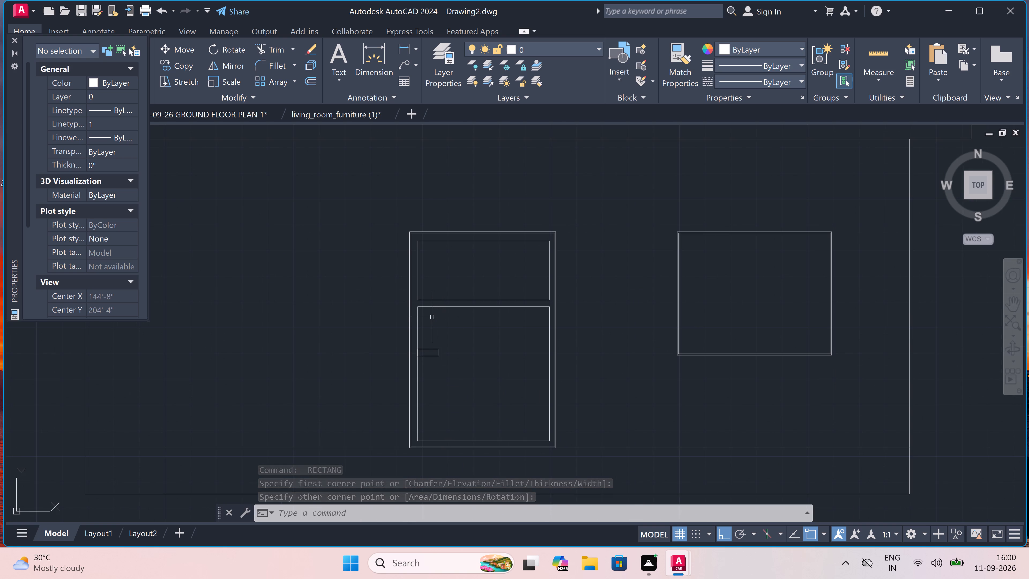
pyautogui.press('space')
pyautogui.scroll(3, 418, 299)
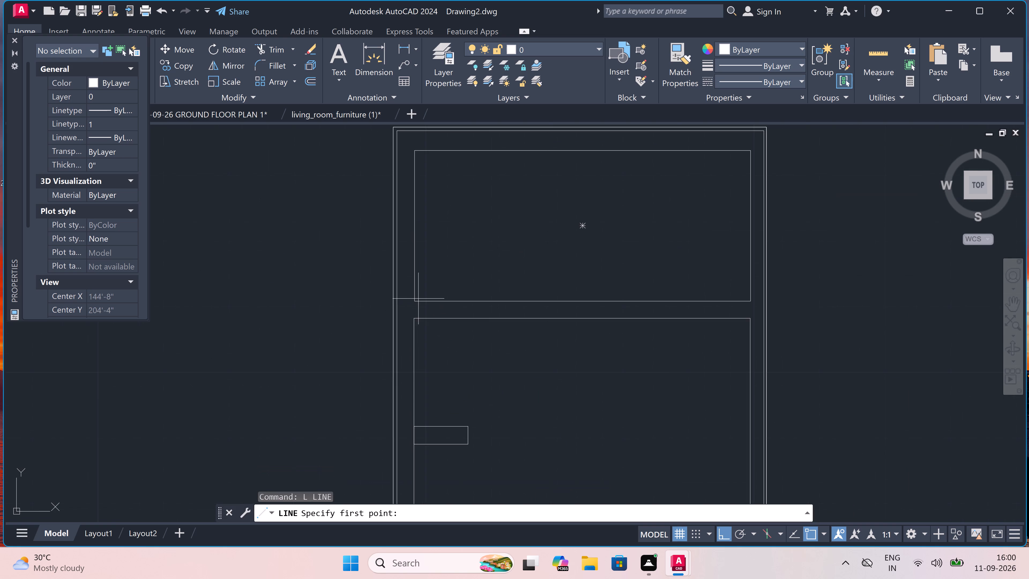
pyautogui.scroll(1, 394, 310)
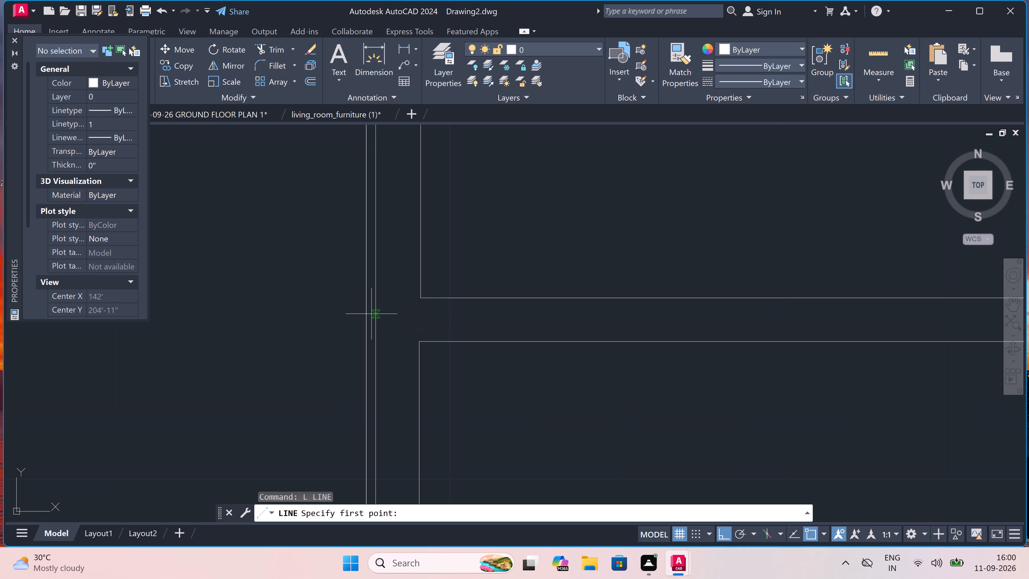
pyautogui.click(374, 317)
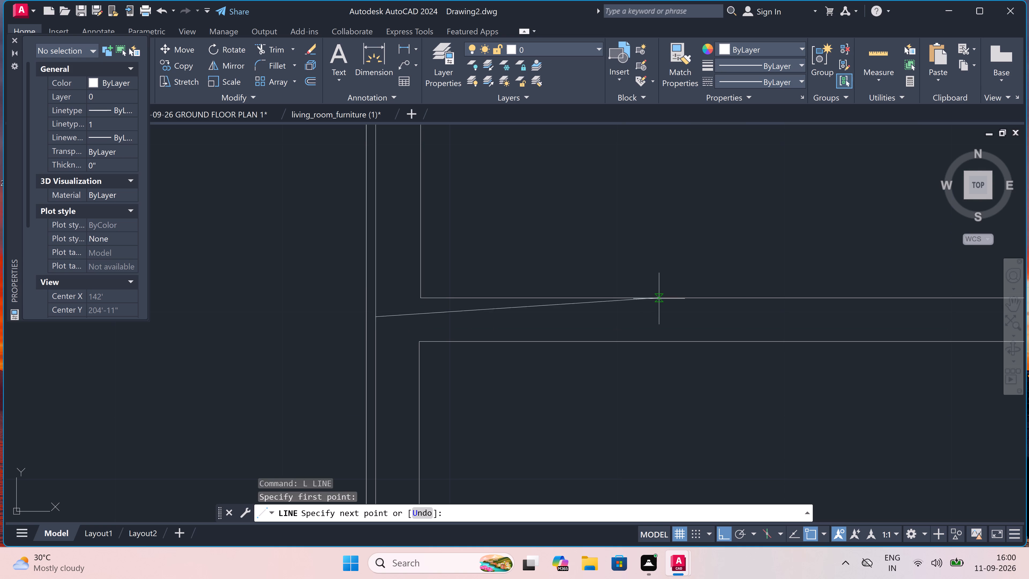
pyautogui.scroll(-3, 660, 299)
pyautogui.scroll(3, 818, 299)
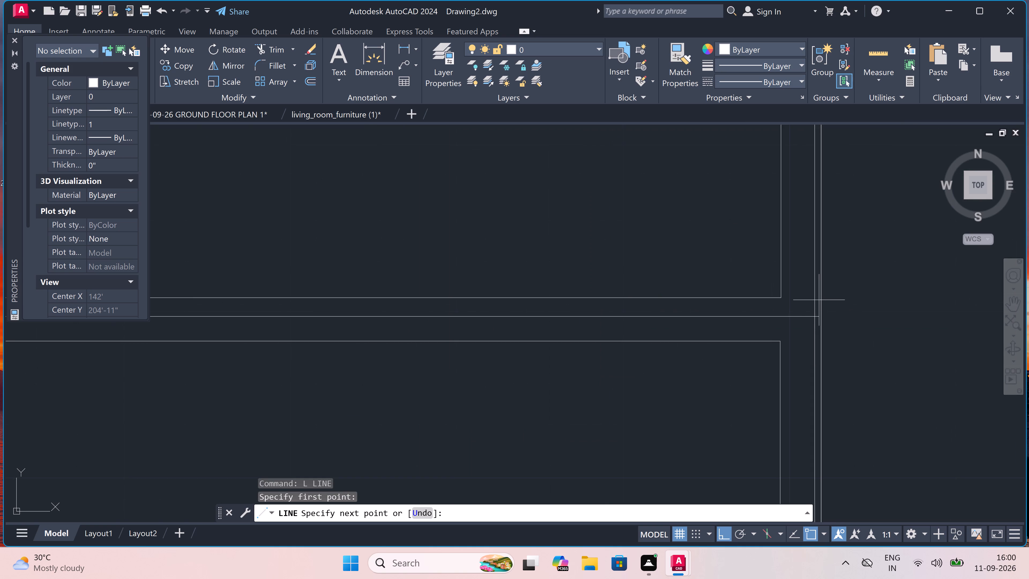
pyautogui.scroll(3, 821, 320)
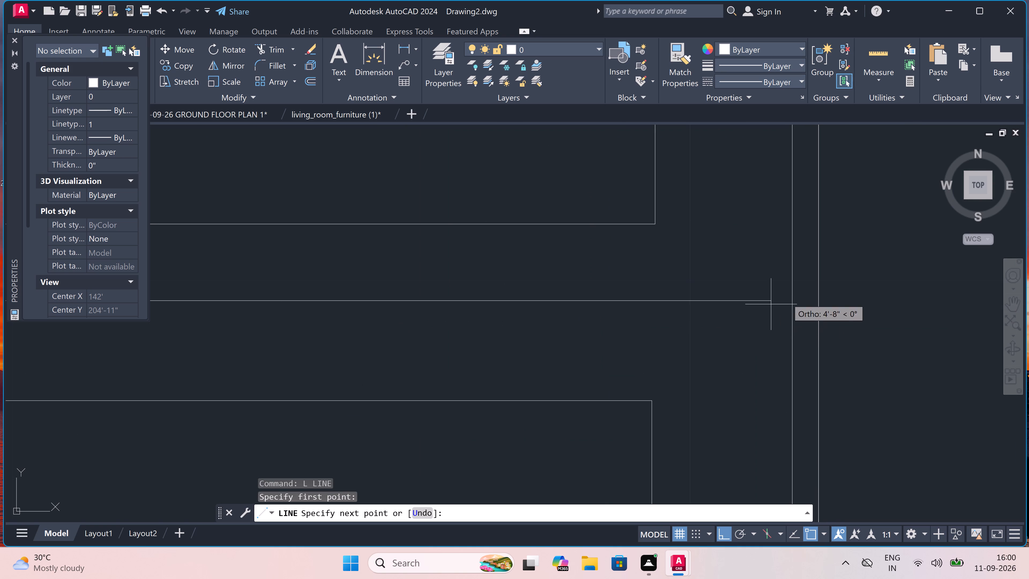
pyautogui.doubleClick(788, 298)
pyautogui.press('Escape')
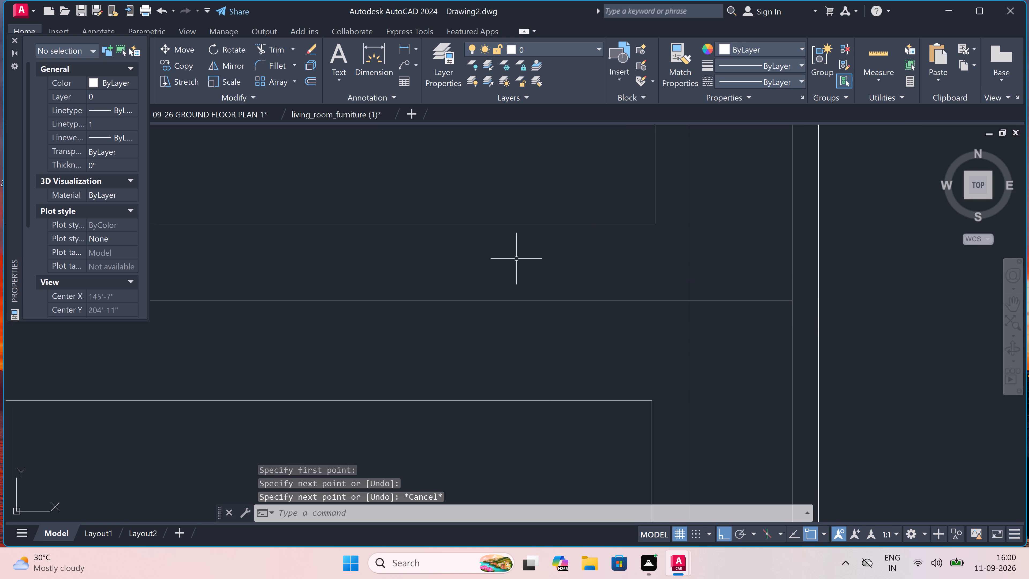
# Draw a vertical centre line in the elevation's window, joining the top and bottom midpoints of its inner frame.
pyautogui.scroll(-9, 516, 258)
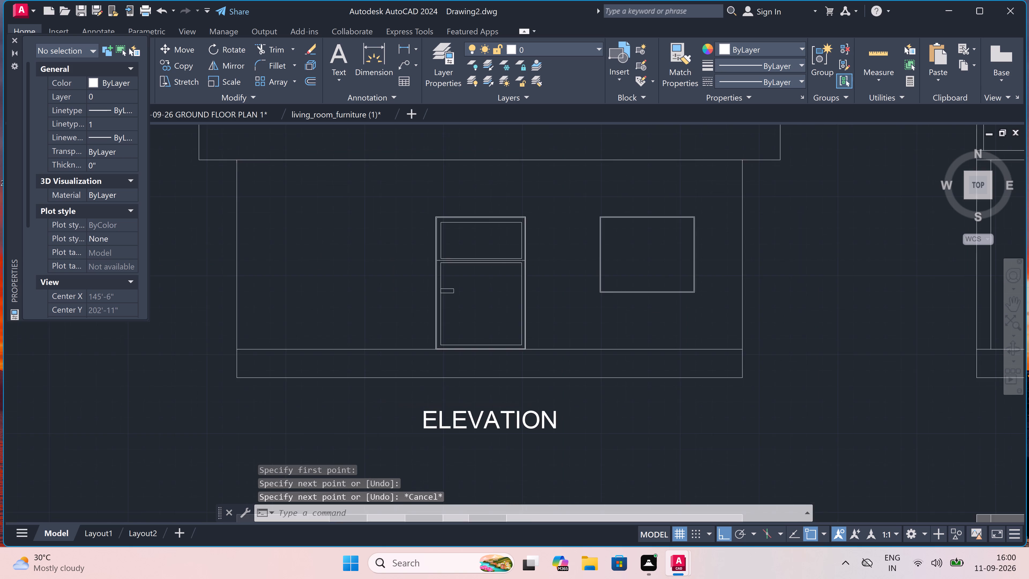
pyautogui.scroll(2, 511, 272)
pyautogui.scroll(-4, 511, 272)
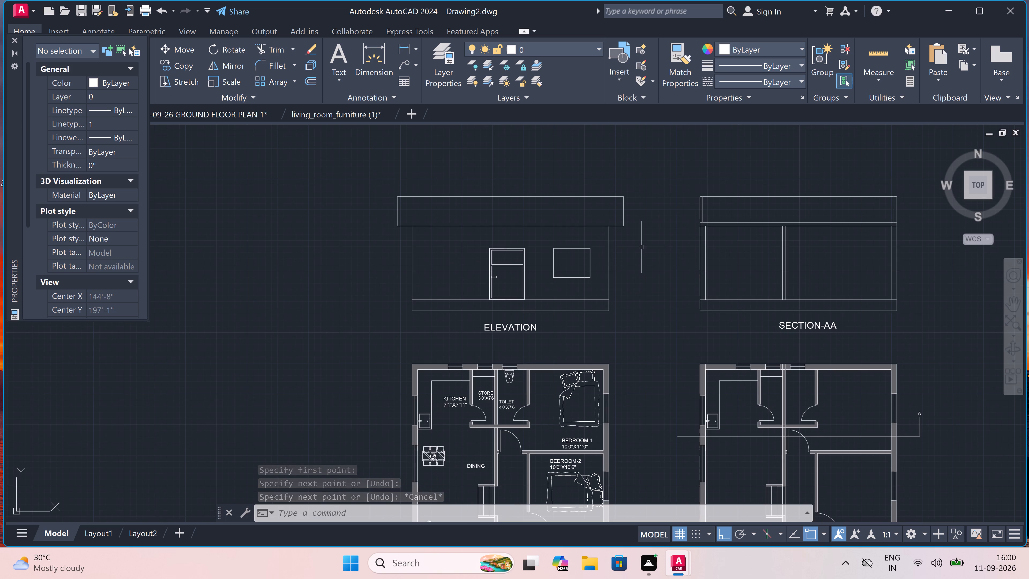
pyautogui.scroll(1, 603, 259)
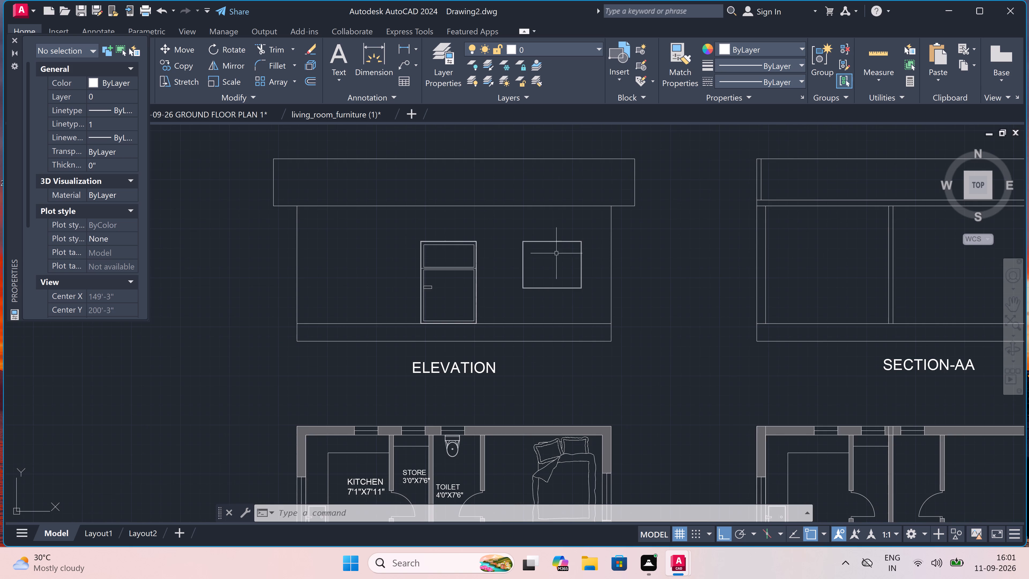
pyautogui.scroll(2, 547, 257)
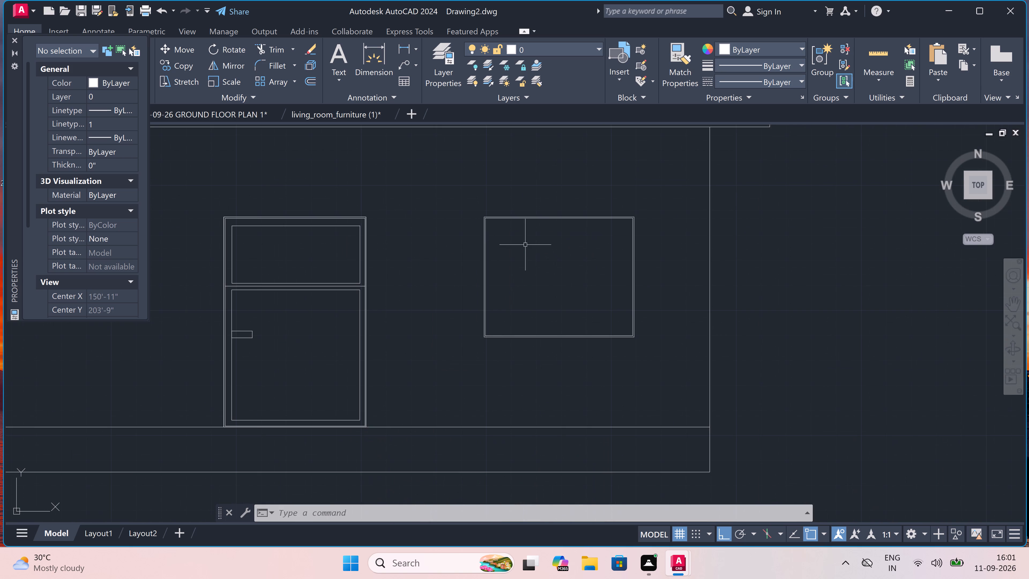
pyautogui.scroll(2, 495, 235)
pyautogui.press('space')
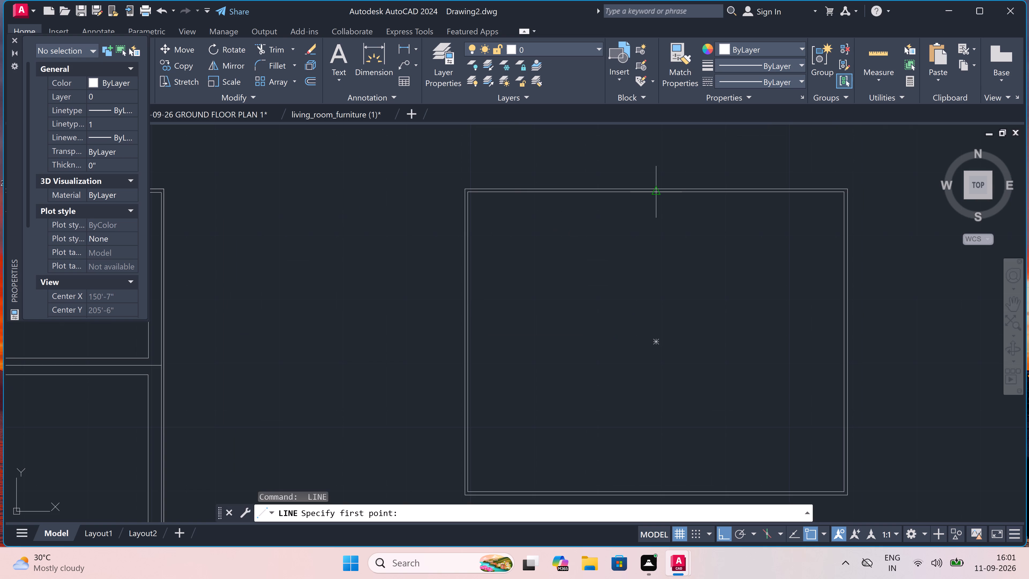
pyautogui.moveTo(660, 193); pyautogui.dragTo(663, 214)
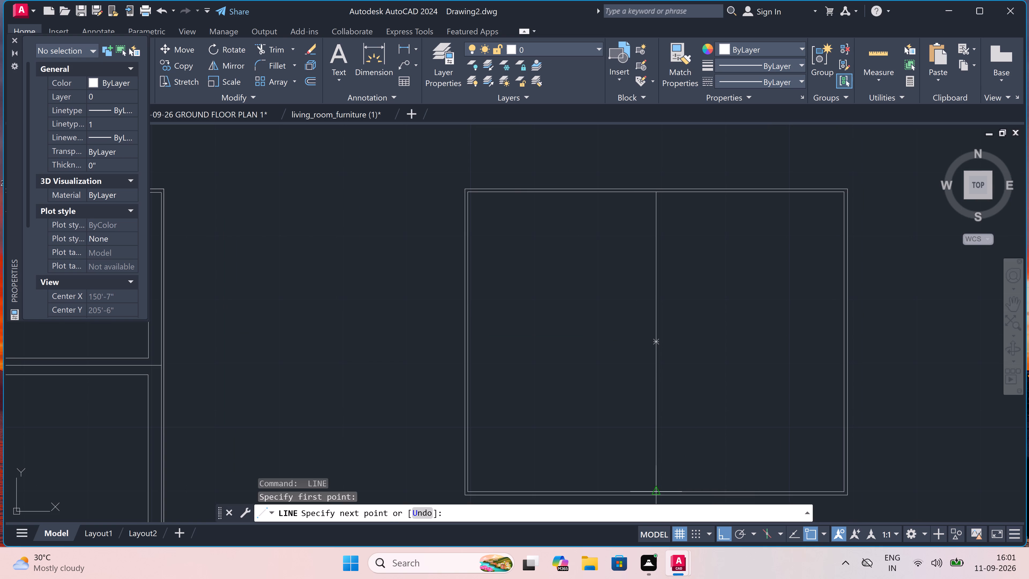
pyautogui.click(655, 490)
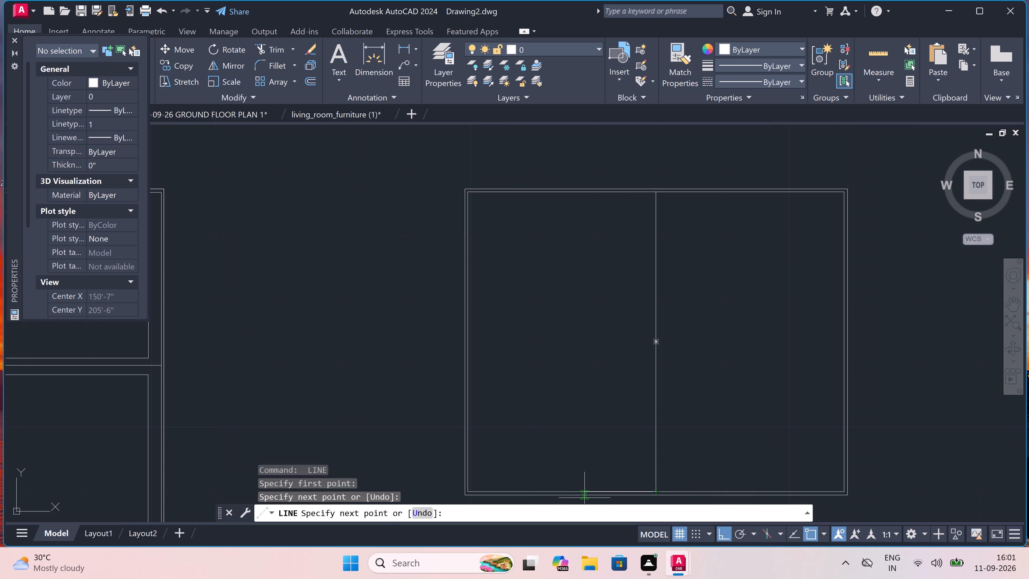
# Draw parallel vertical lines 1" to each side of the window's centre line, spanning the inner frame's full height.
pyautogui.write('1"')
pyautogui.press('space')
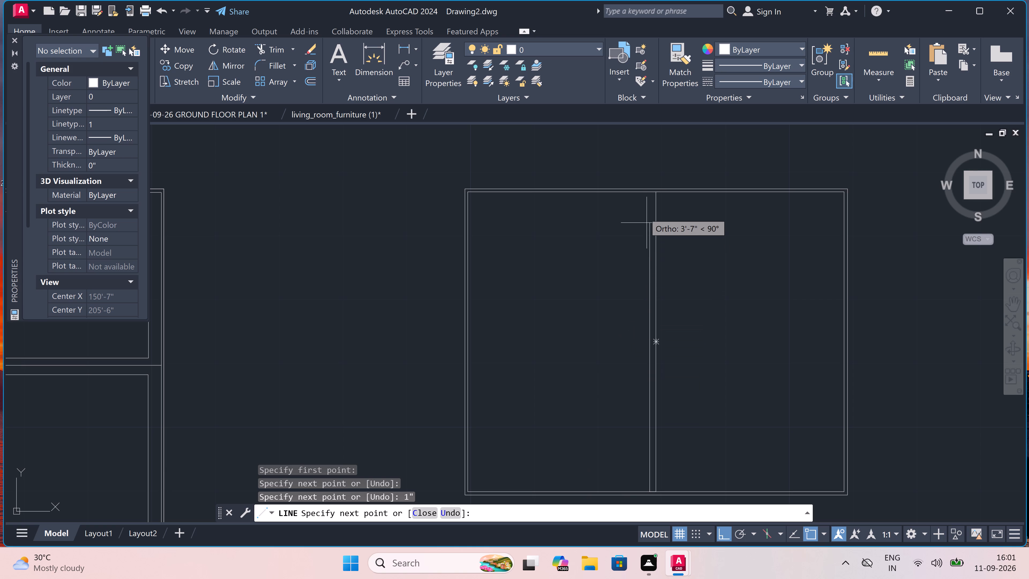
pyautogui.click(646, 192)
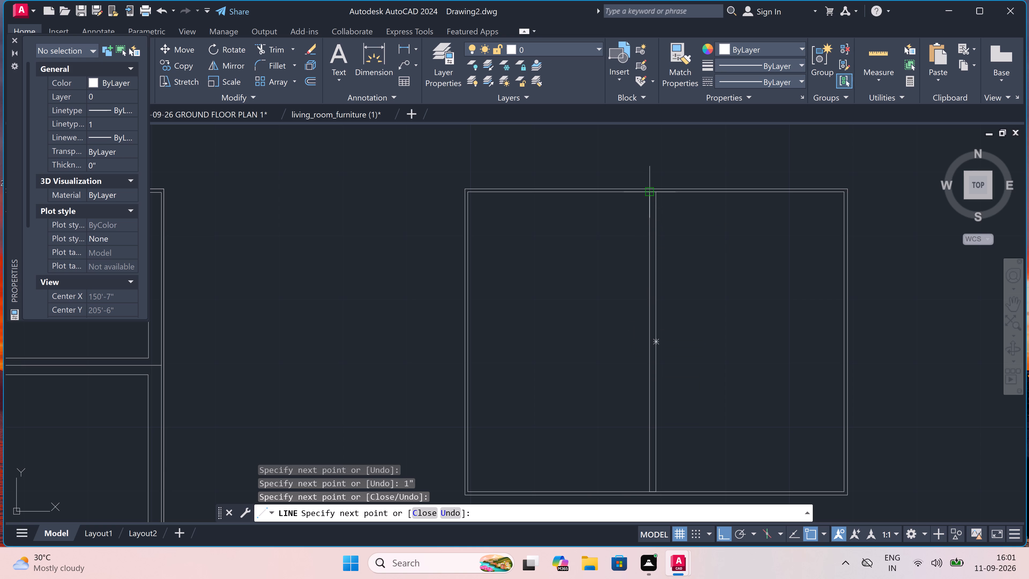
pyautogui.click(655, 193)
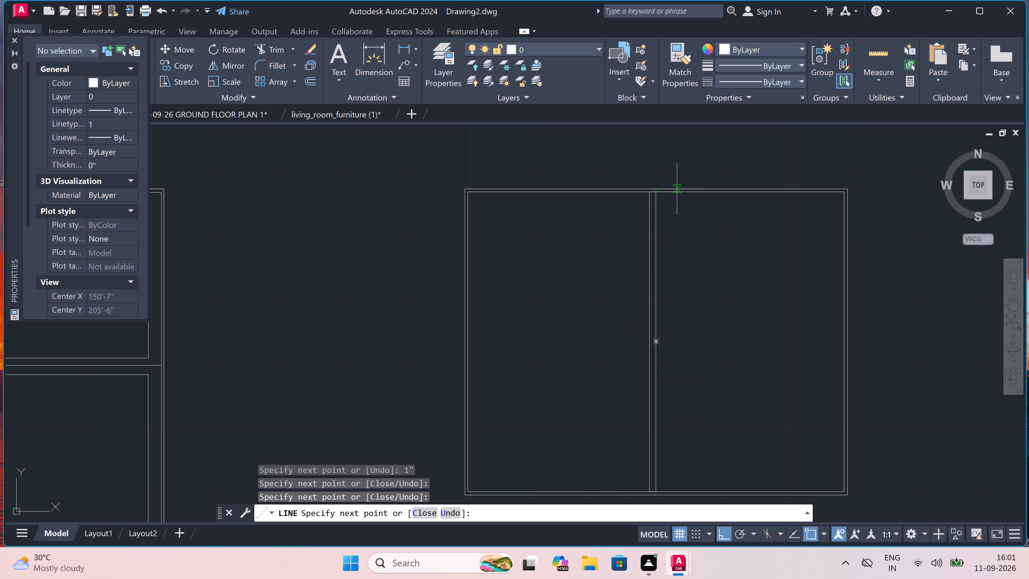
pyautogui.write('1"')
pyautogui.press('space')
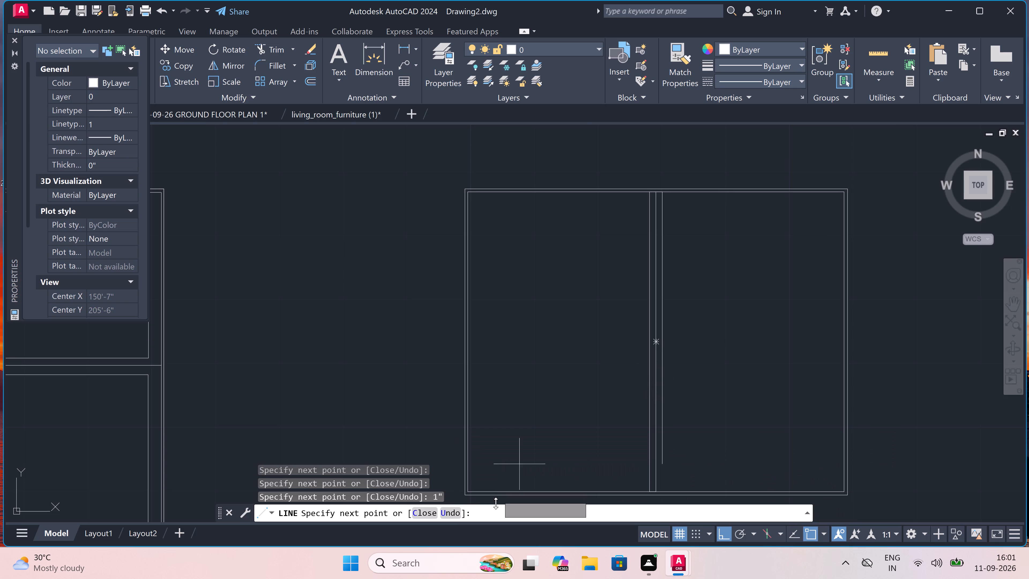
pyautogui.click(662, 492)
pyautogui.press('Escape')
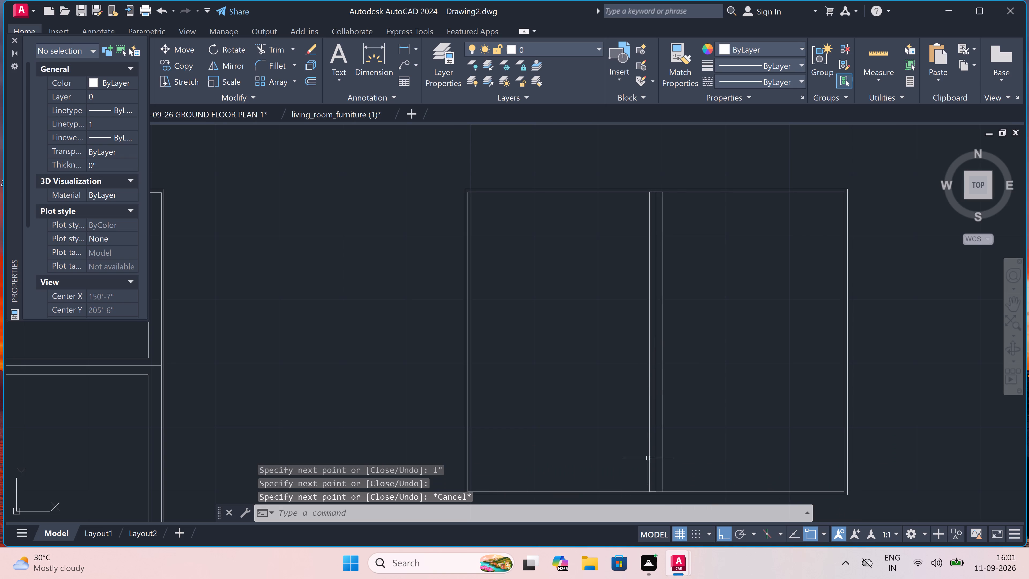
# With Ortho off, draw a slanted glass-reflection line near the middle of the window's left pane.
pyautogui.scroll(-2, 649, 386)
pyautogui.scroll(1, 681, 392)
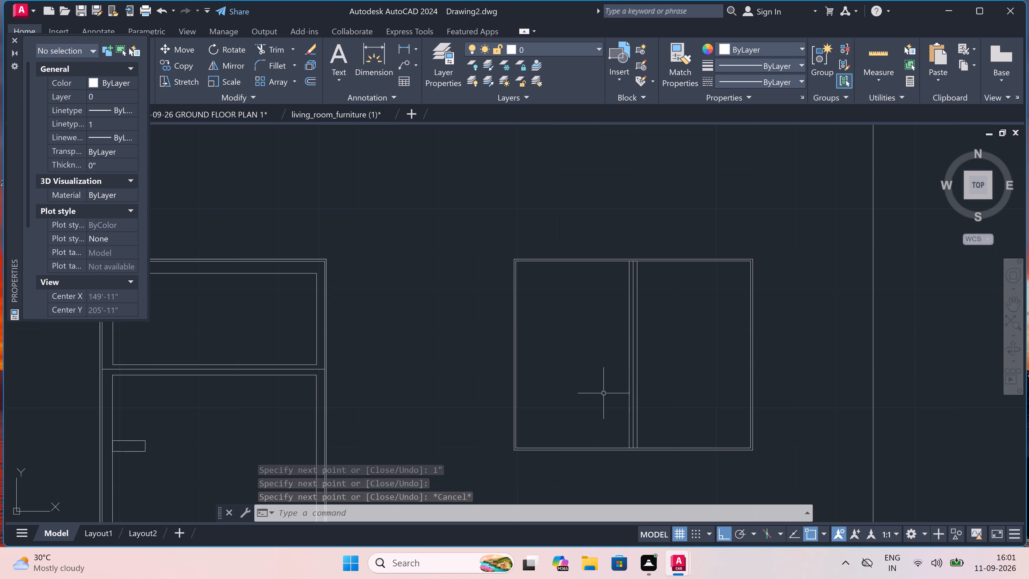
pyautogui.scroll(-5, 595, 383)
pyautogui.scroll(2, 621, 389)
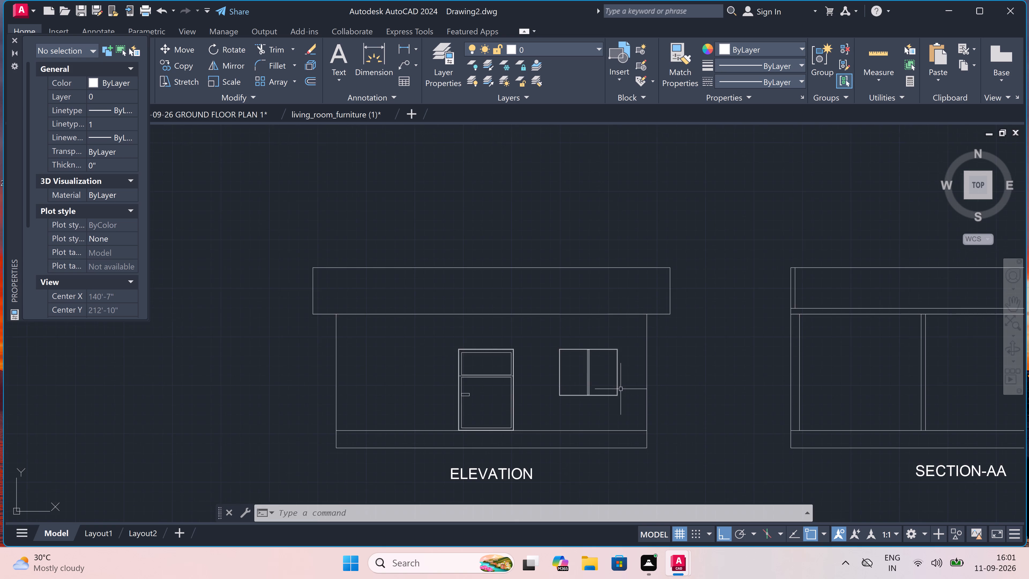
pyautogui.scroll(1, 618, 390)
pyautogui.scroll(2, 497, 354)
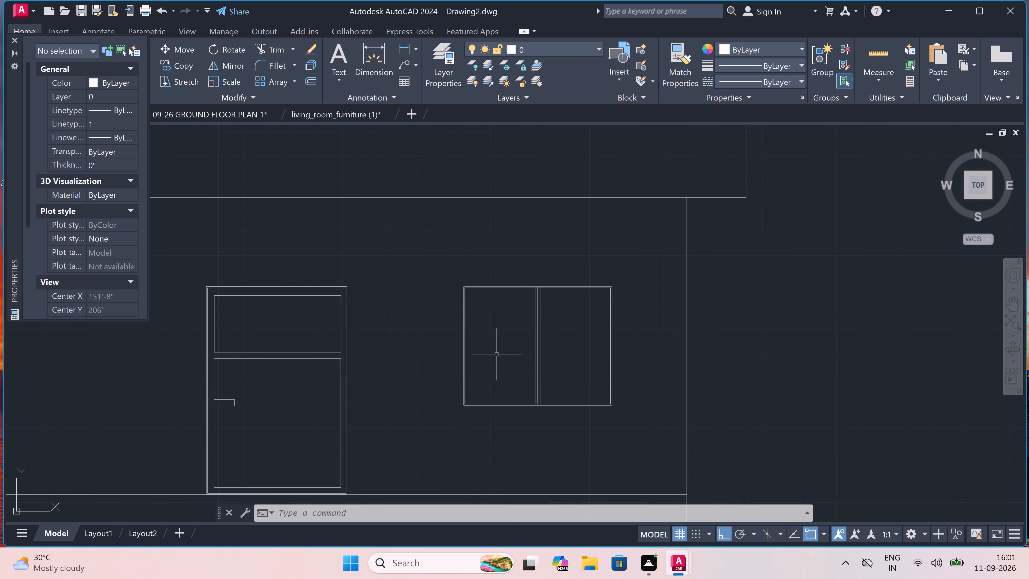
pyautogui.press('l')
pyautogui.press('space')
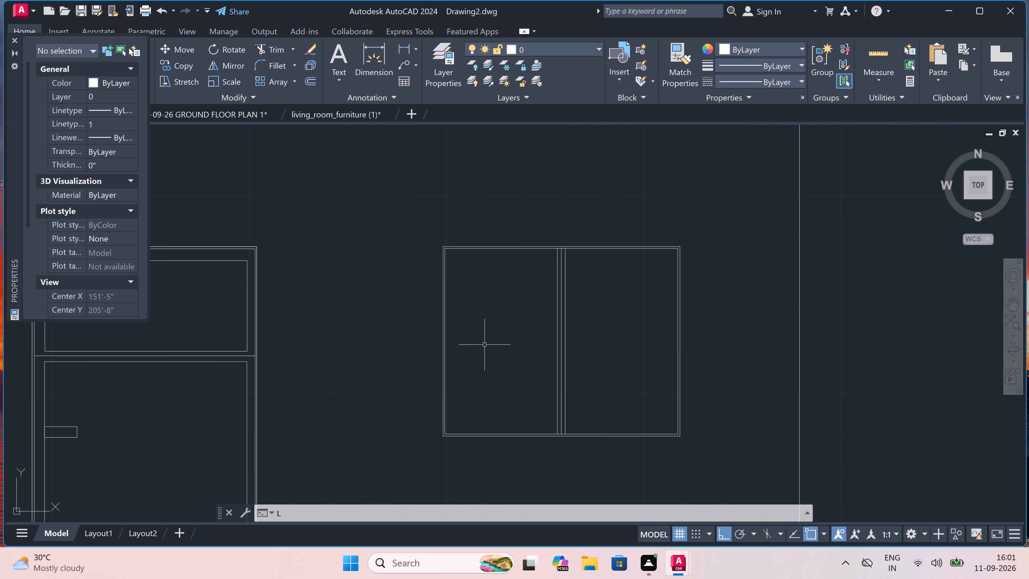
pyautogui.click(516, 314)
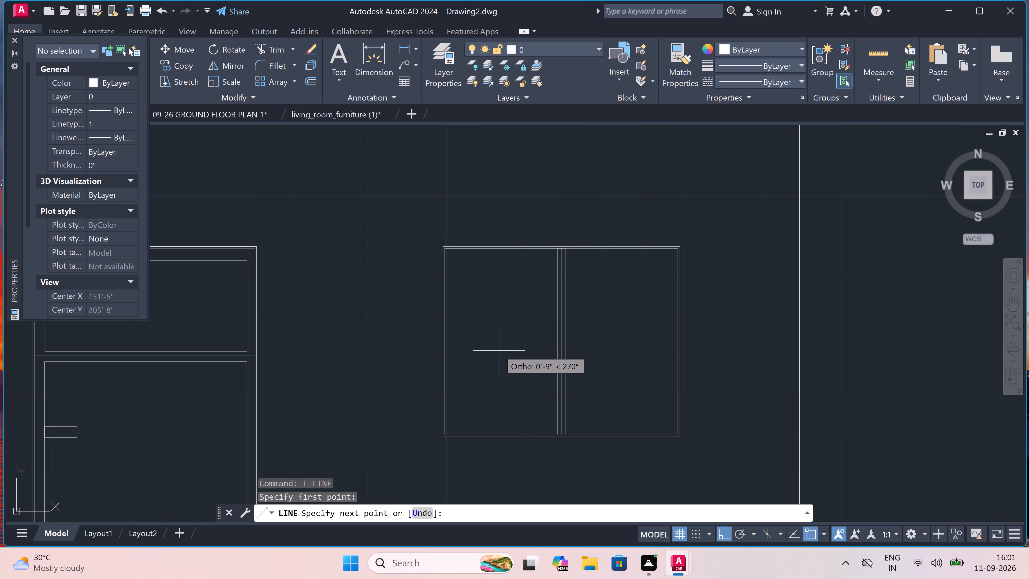
pyautogui.press('F8')
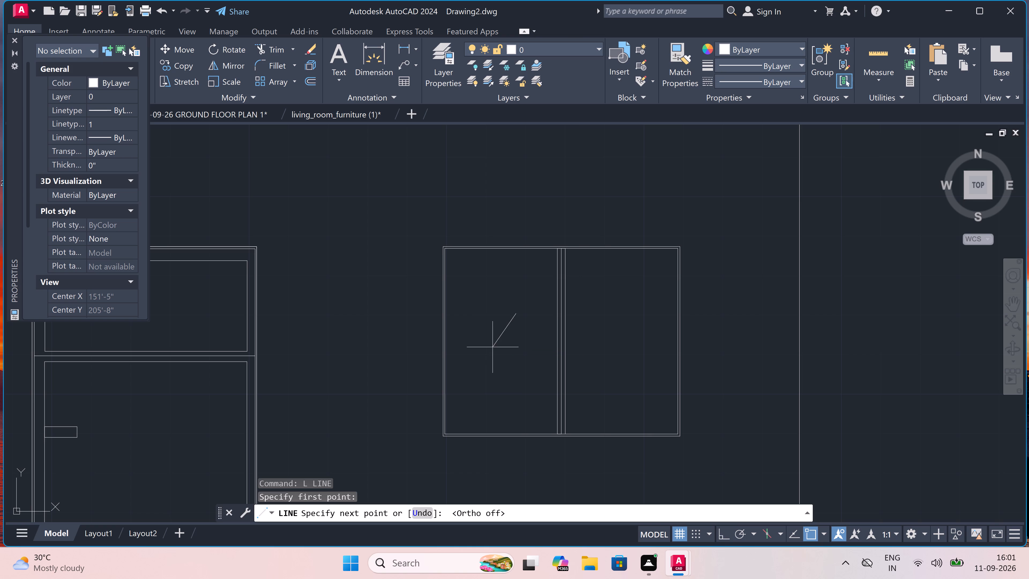
pyautogui.click(493, 354)
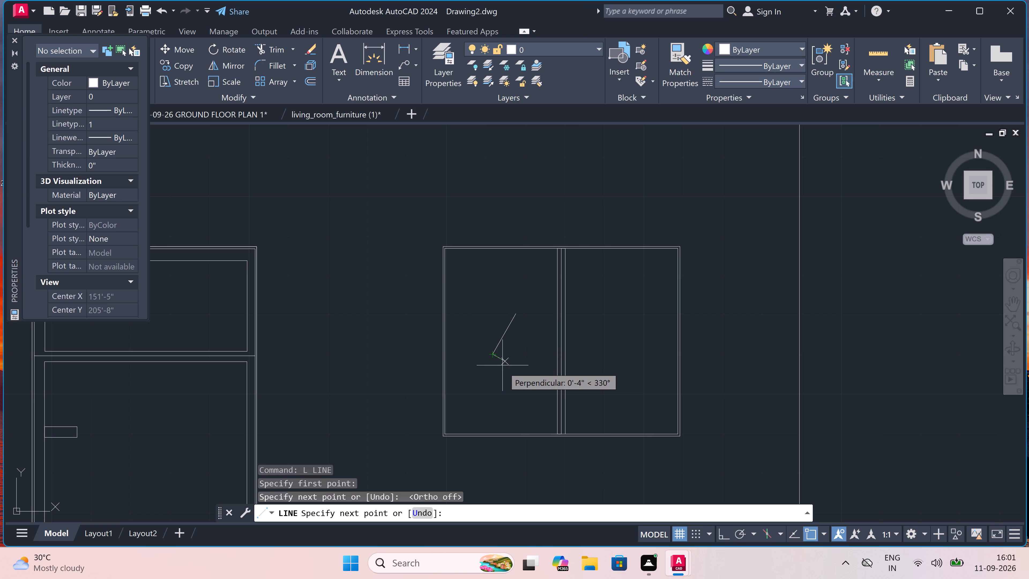
pyautogui.press('Escape')
# Draw two shorter slanted lines roughly parallel to the reflection line, one on each side of it.
pyautogui.press('space')
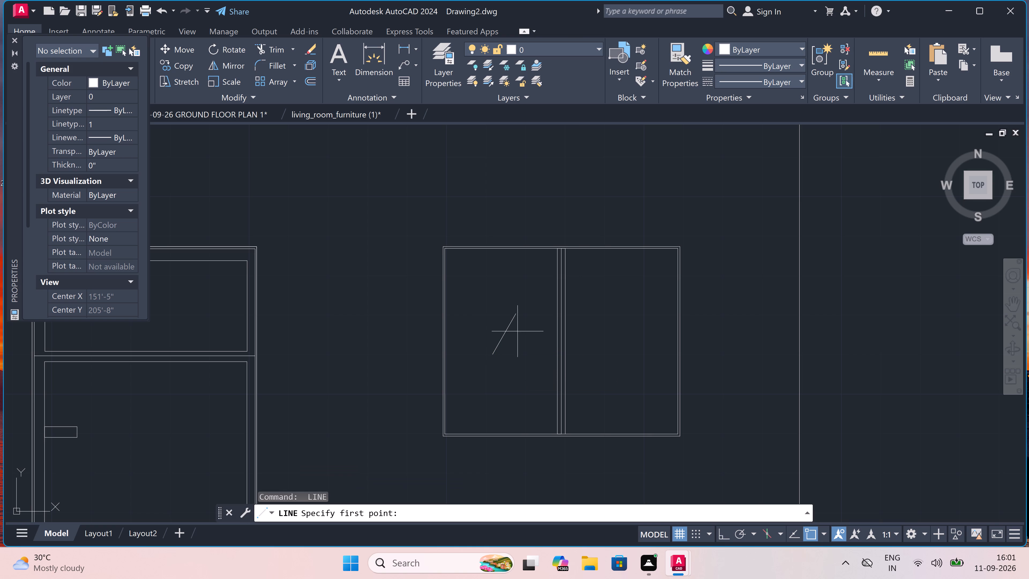
pyautogui.scroll(1, 517, 331)
pyautogui.moveTo(518, 332); pyautogui.dragTo(517, 337)
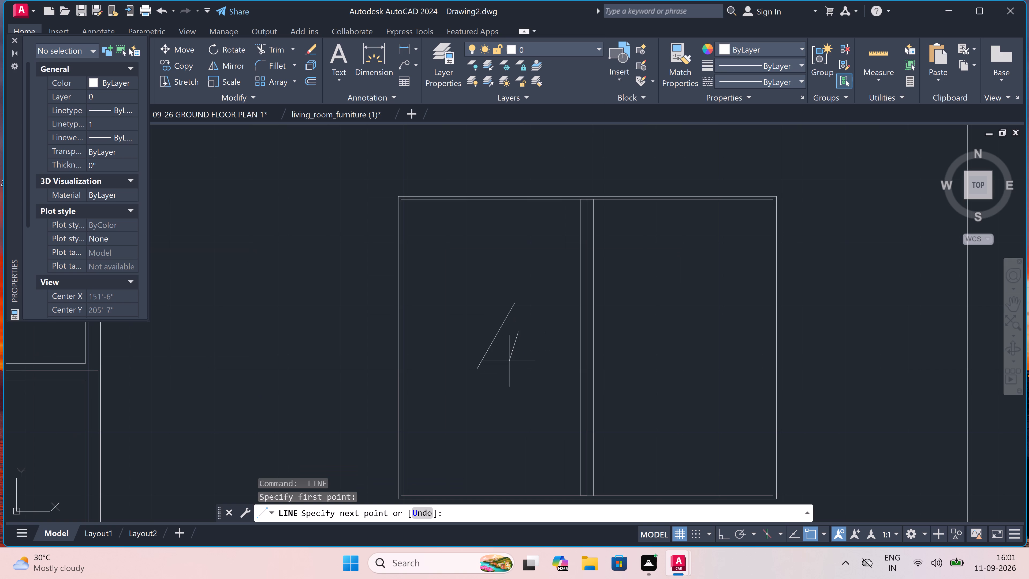
pyautogui.click(506, 357)
pyautogui.press('Escape')
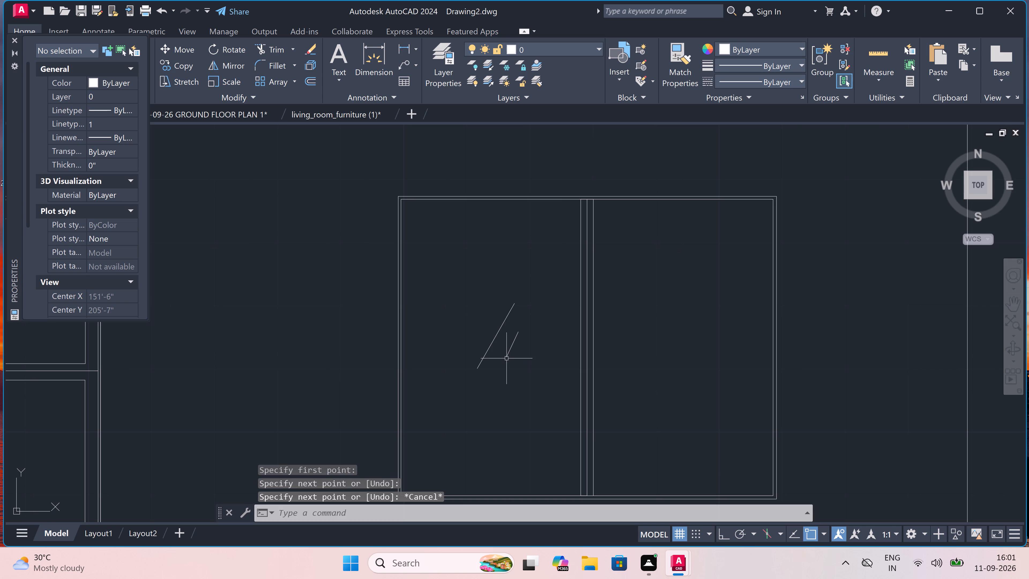
pyautogui.press('space')
pyautogui.click(488, 313)
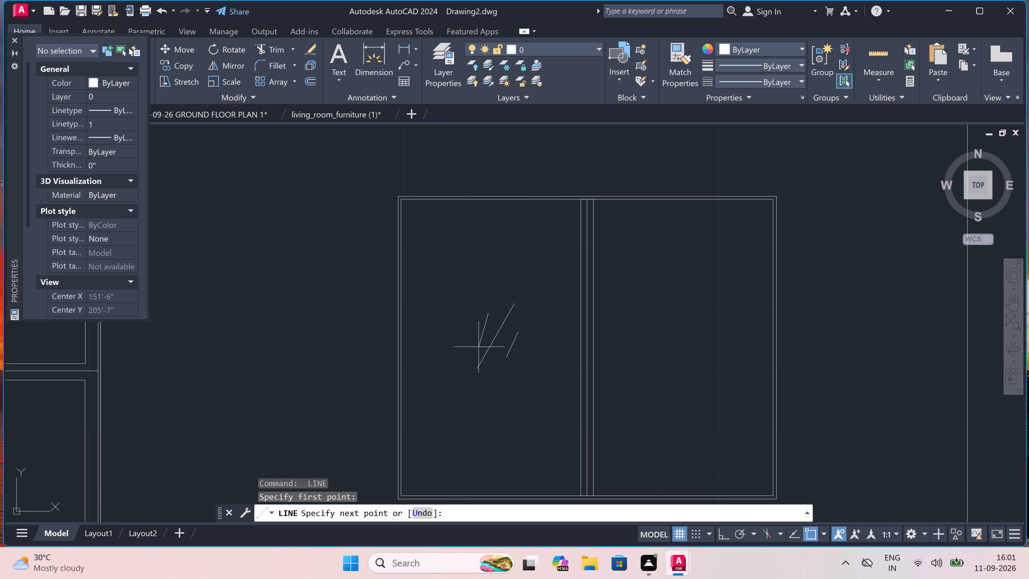
pyautogui.click(475, 340)
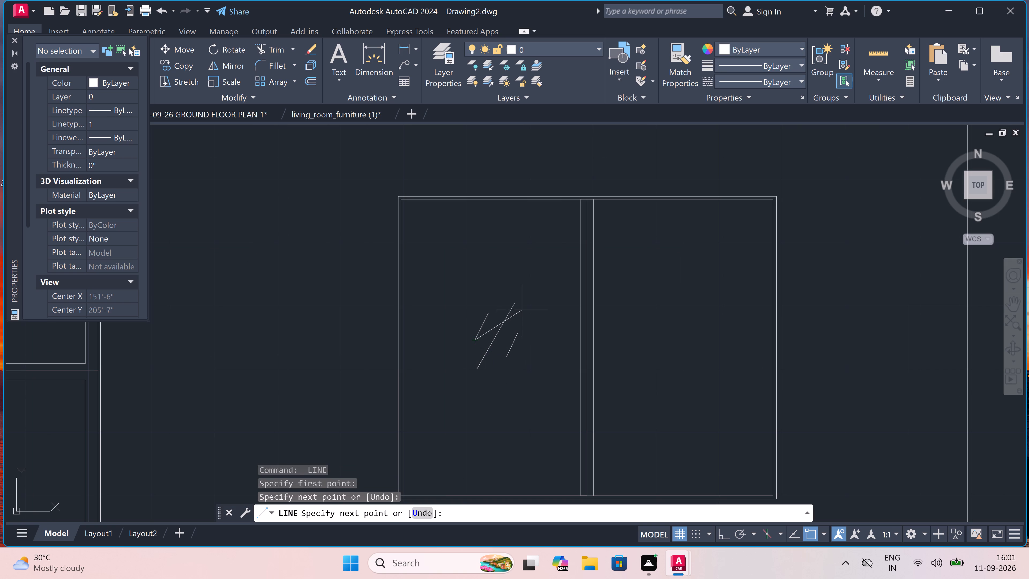
pyautogui.press('Escape')
# Copy the three slanted glass lines from the left pane into the middle of the window's right pane.
pyautogui.moveTo(539, 287); pyautogui.dragTo(534, 307)
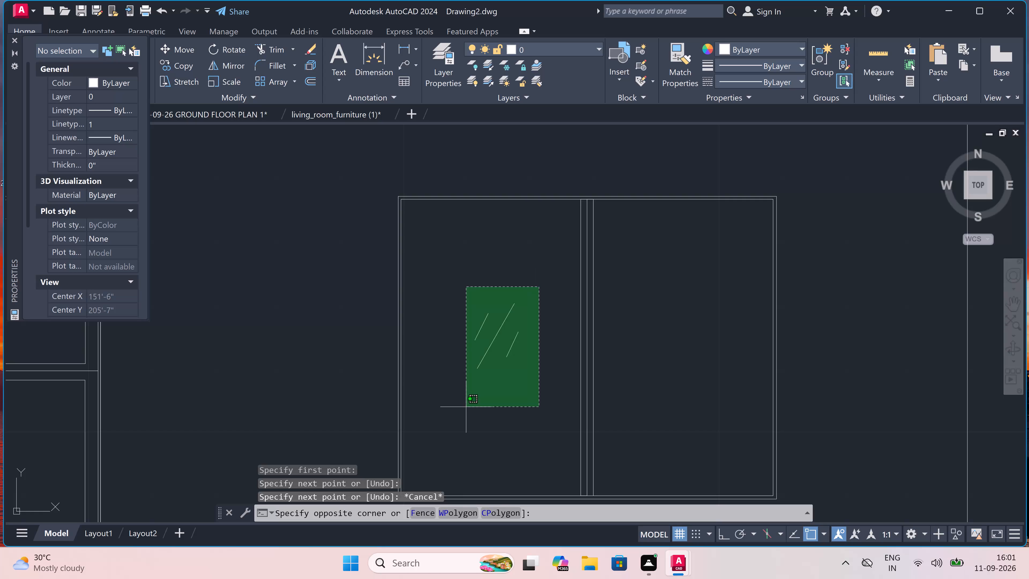
pyautogui.click(466, 407)
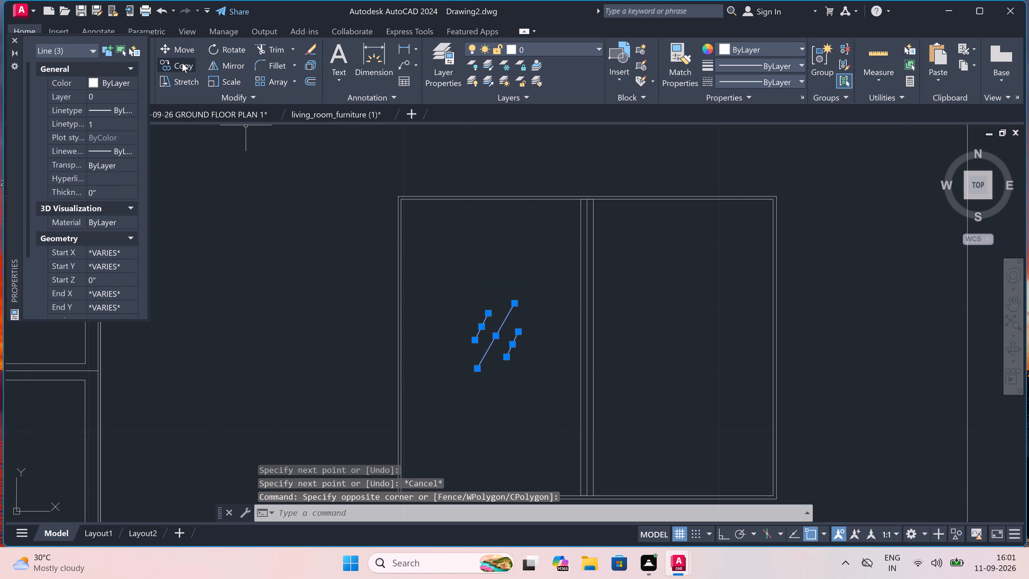
pyautogui.click(182, 63)
pyautogui.moveTo(486, 324); pyautogui.dragTo(493, 329)
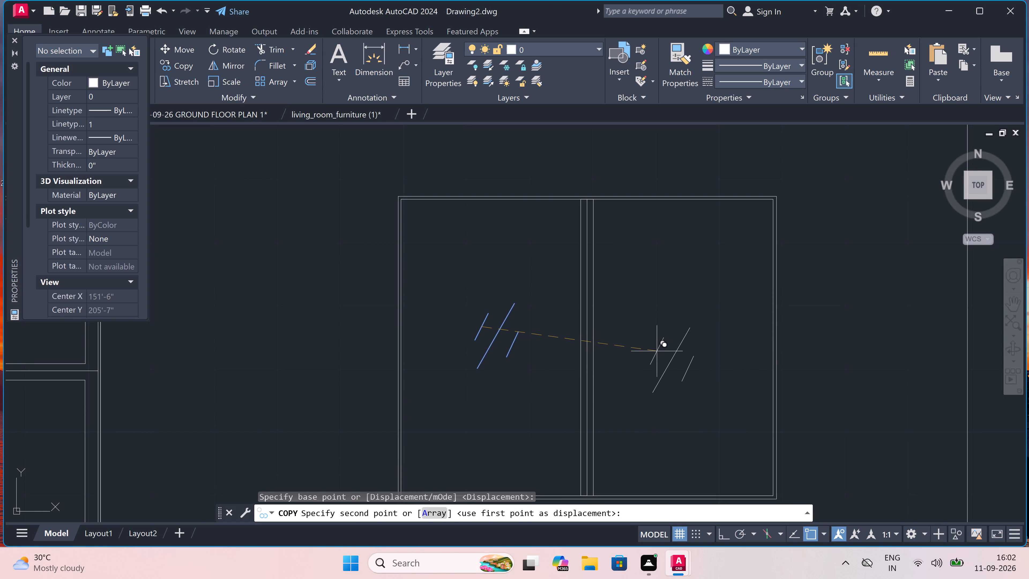
pyautogui.click(665, 345)
pyautogui.press('Escape')
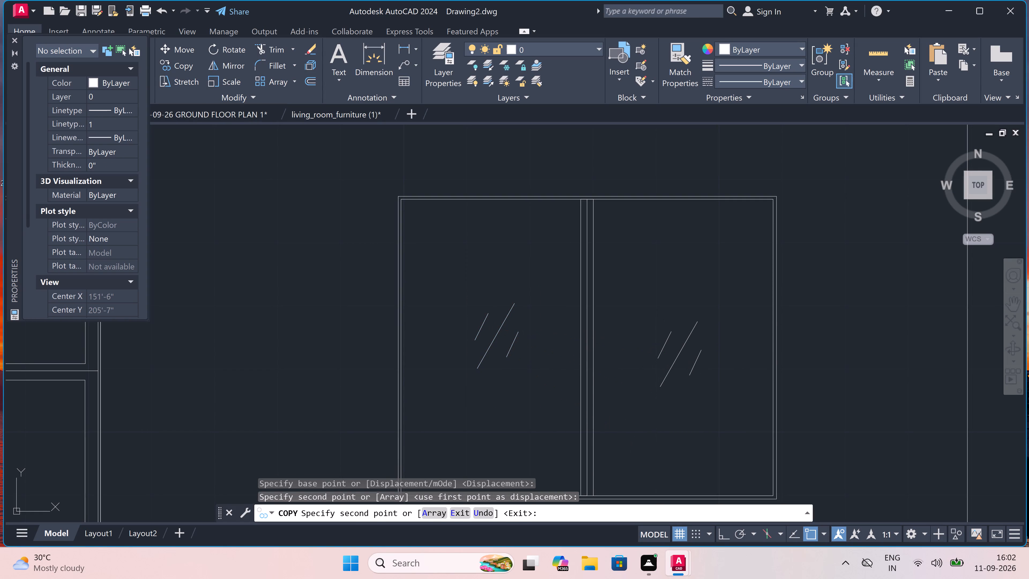
# With Ortho off, draw a slanted line from the elevation roof band's bottom-left corner down to the left wall line.
pyautogui.scroll(-4, 512, 311)
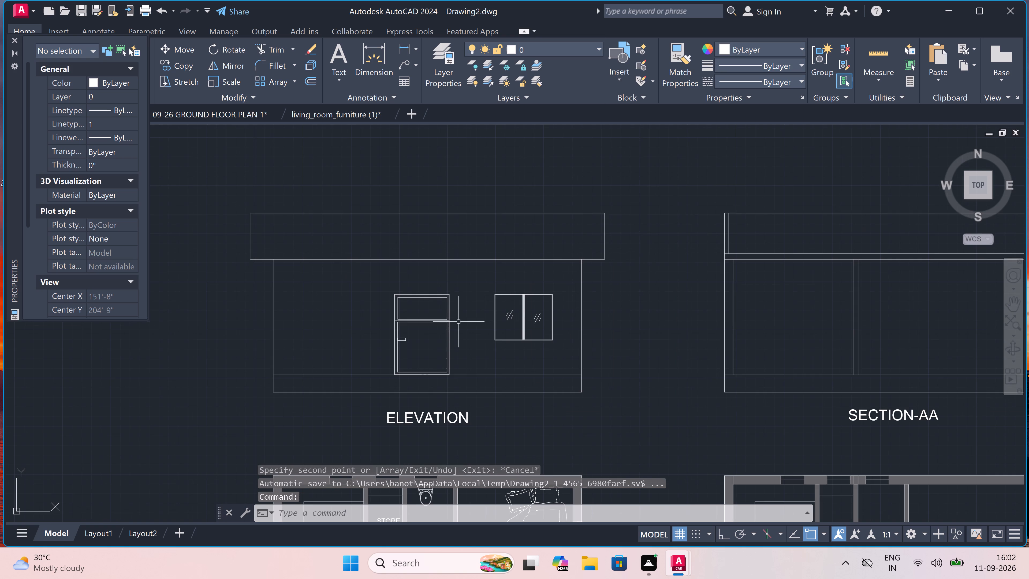
pyautogui.scroll(2, 403, 339)
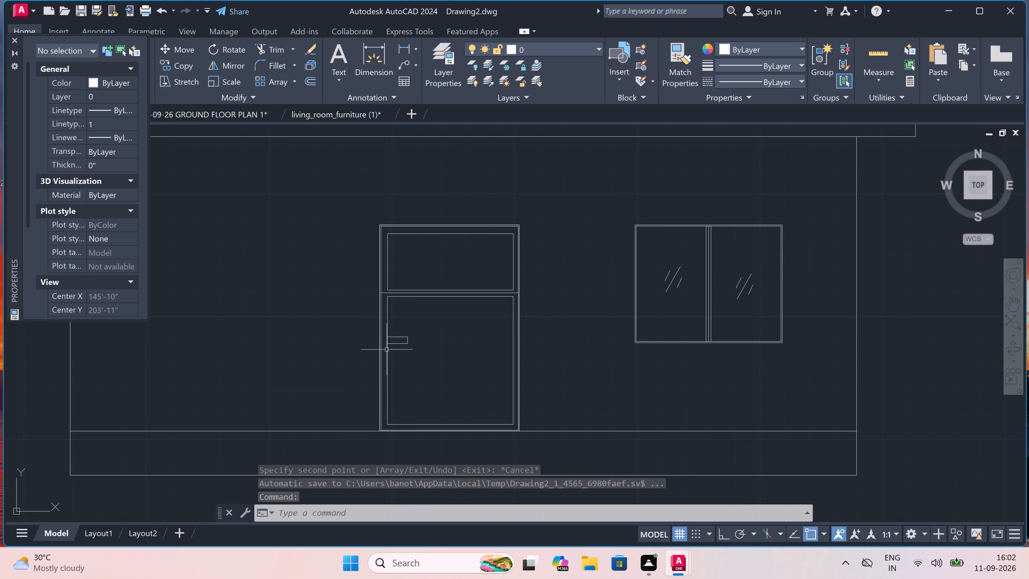
pyautogui.scroll(-2, 423, 339)
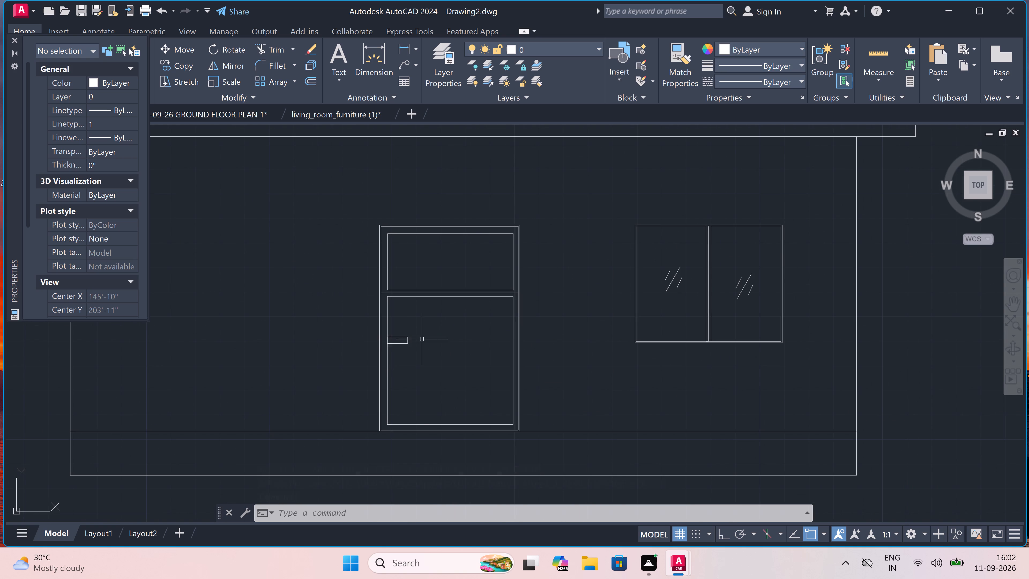
pyautogui.scroll(-1, 423, 339)
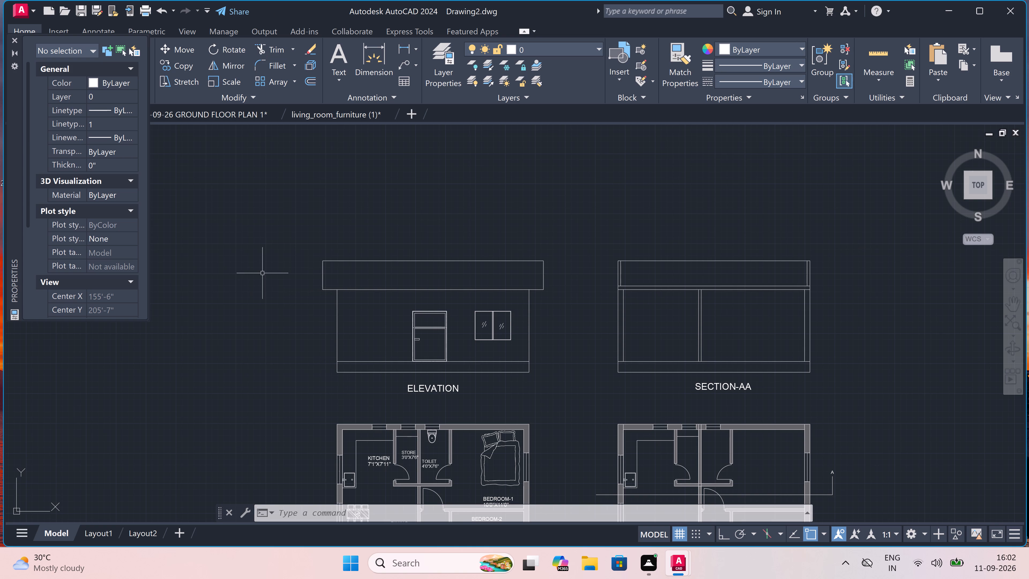
pyautogui.scroll(1, 408, 268)
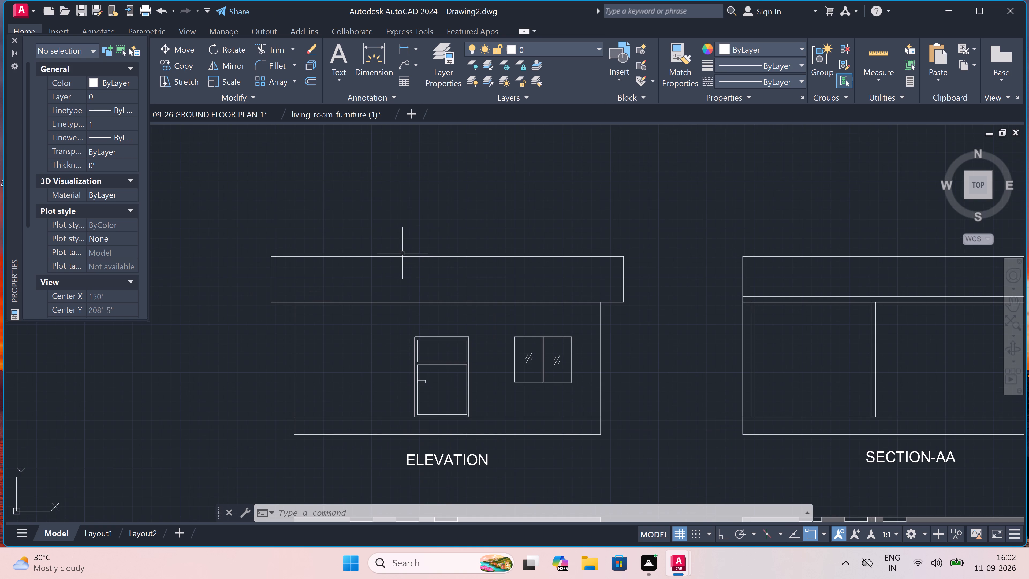
pyautogui.scroll(2, 253, 255)
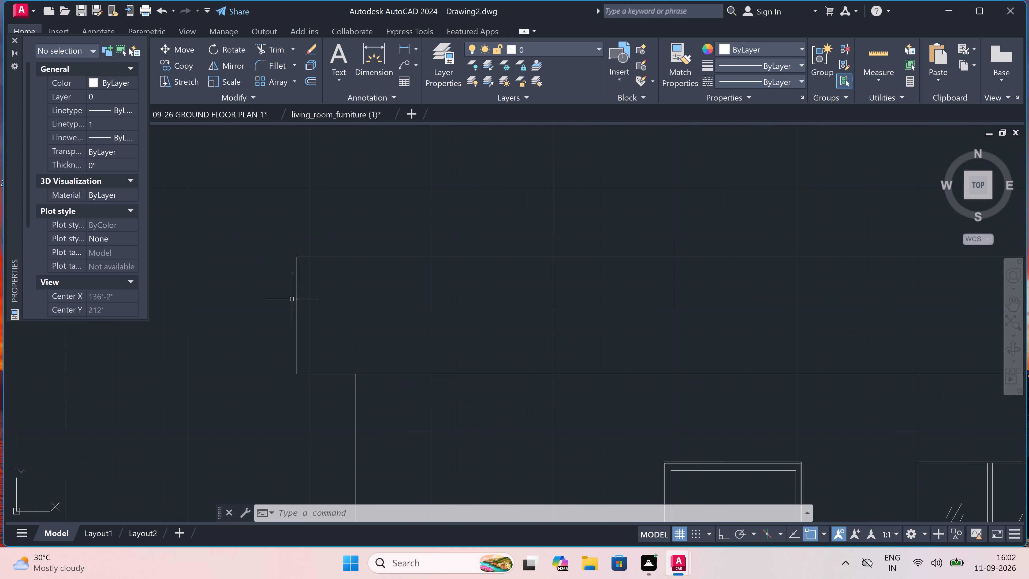
pyautogui.press('space')
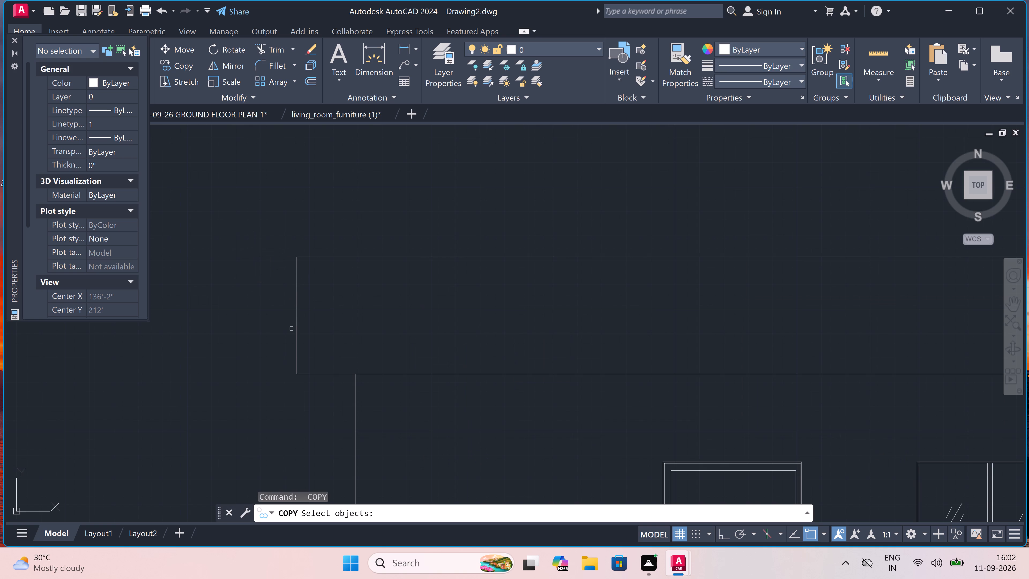
pyautogui.press('Escape')
pyautogui.press('l')
pyautogui.press('space')
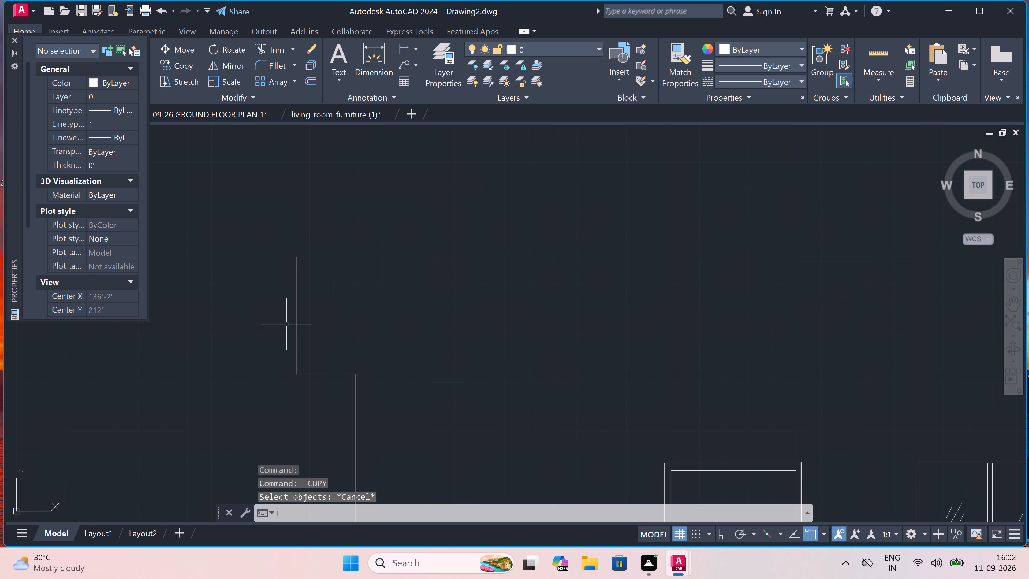
pyautogui.click(297, 370)
pyautogui.press('F8')
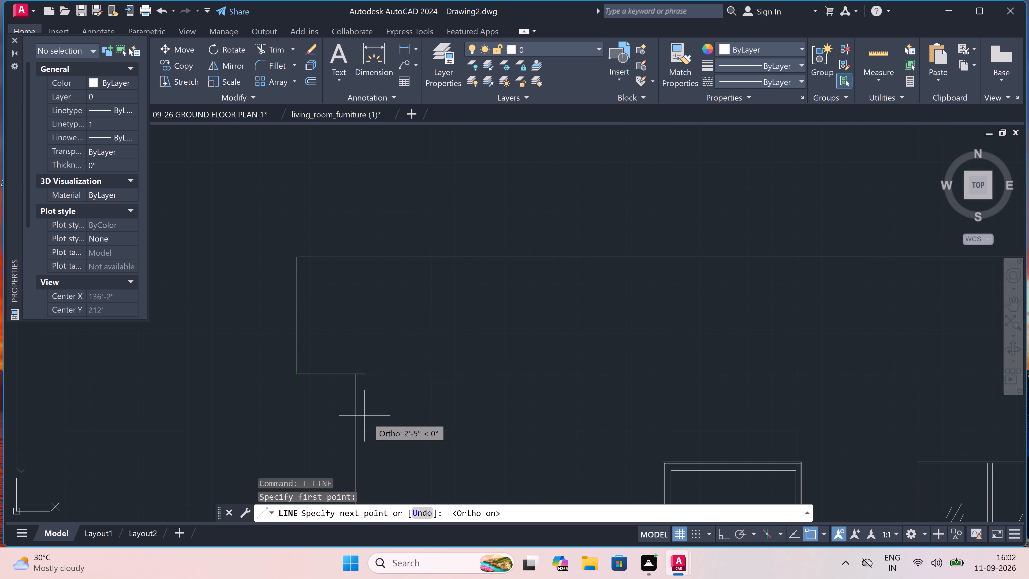
pyautogui.press('F8')
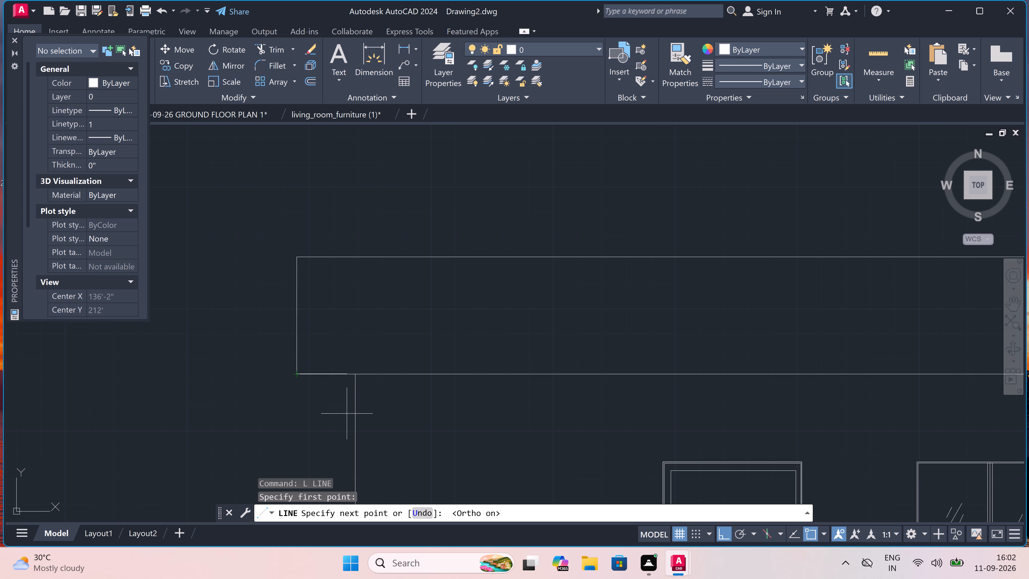
pyautogui.click(356, 402)
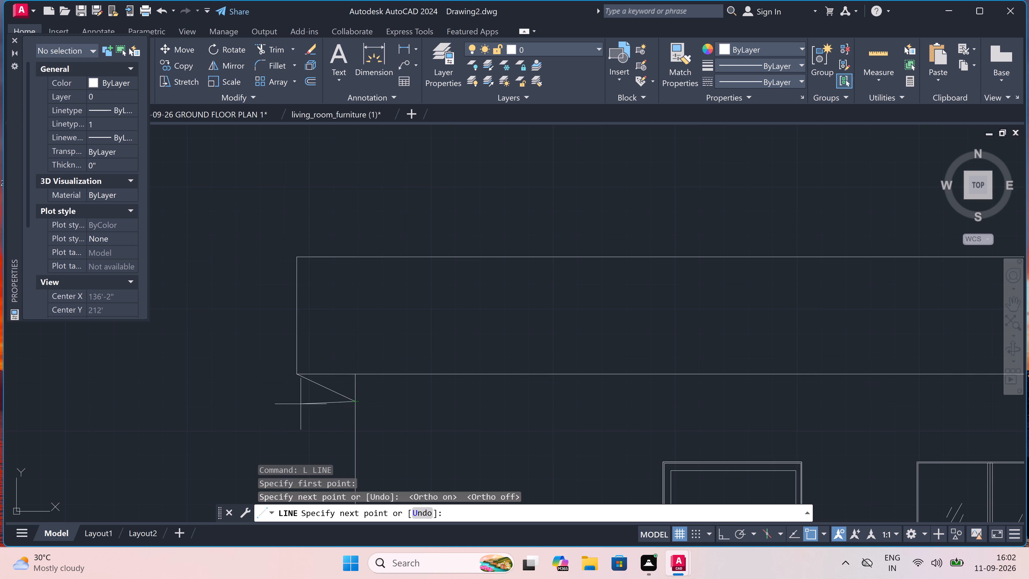
pyautogui.press('Escape')
# Draw a matching slanted line from the elevation roof band's bottom-right corner down to the right wall line.
pyautogui.scroll(-5, 266, 351)
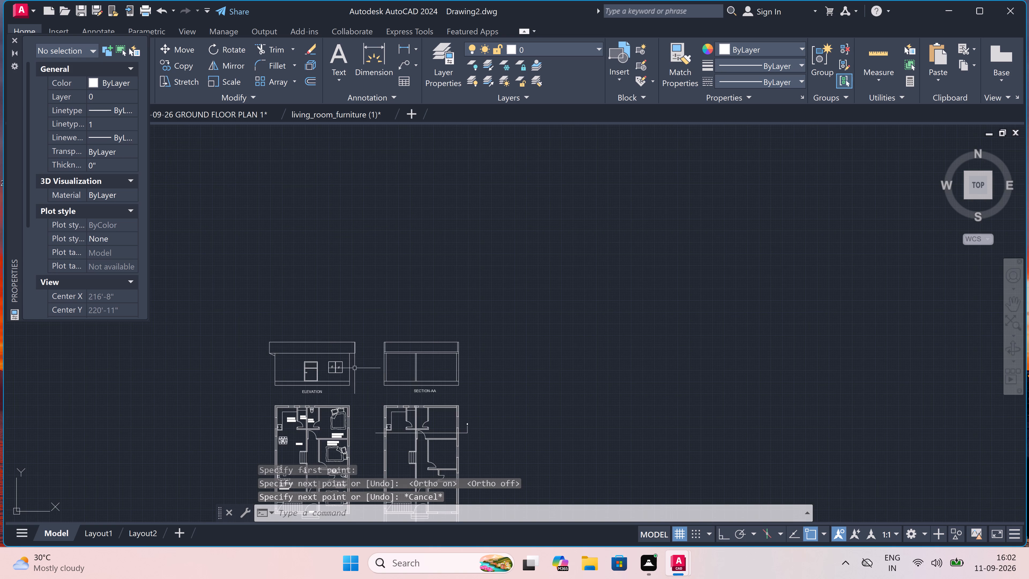
pyautogui.scroll(3, 347, 347)
pyautogui.scroll(3, 358, 387)
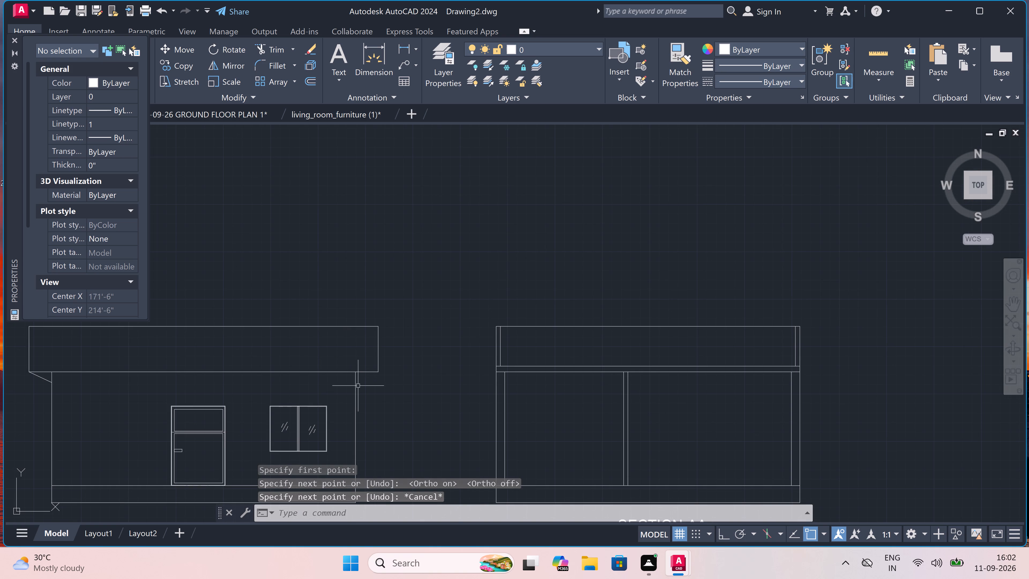
pyautogui.press('space')
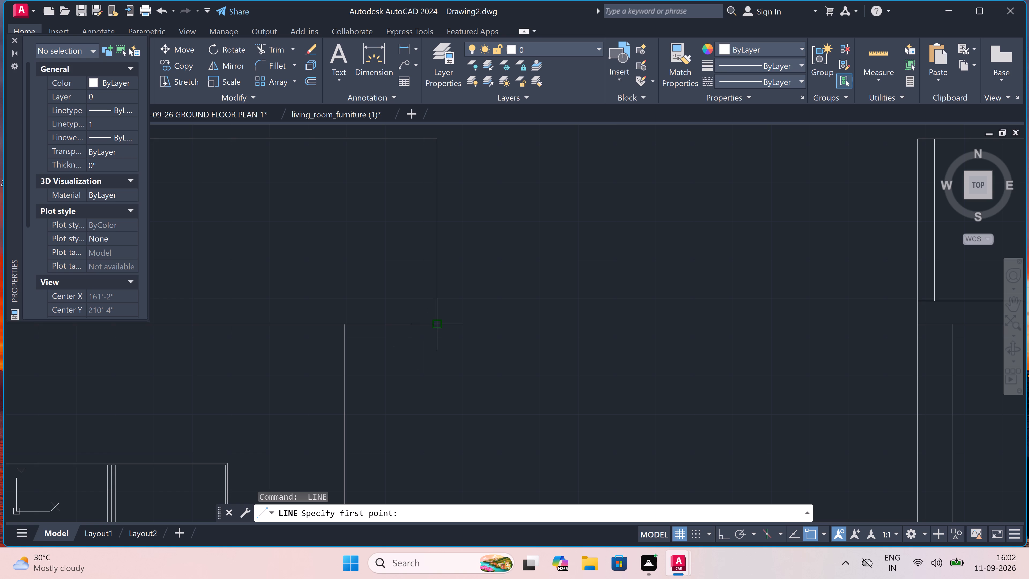
pyautogui.click(438, 322)
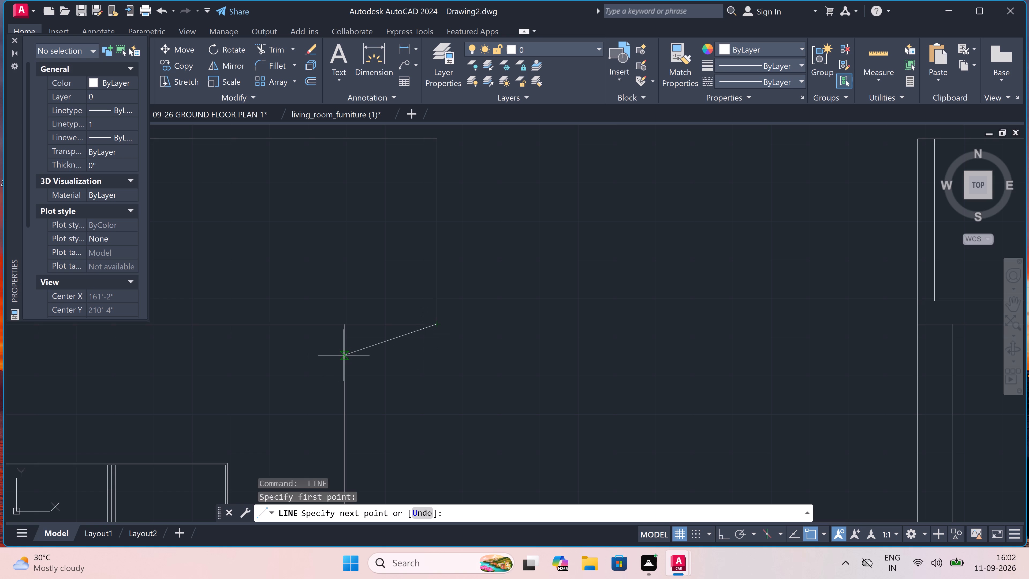
pyautogui.click(344, 355)
pyautogui.press('Escape')
# With Ortho on, draw a horizontal brick-joint line across Section-AA's left wall, slightly above the wall's base.
pyautogui.scroll(-2, 459, 346)
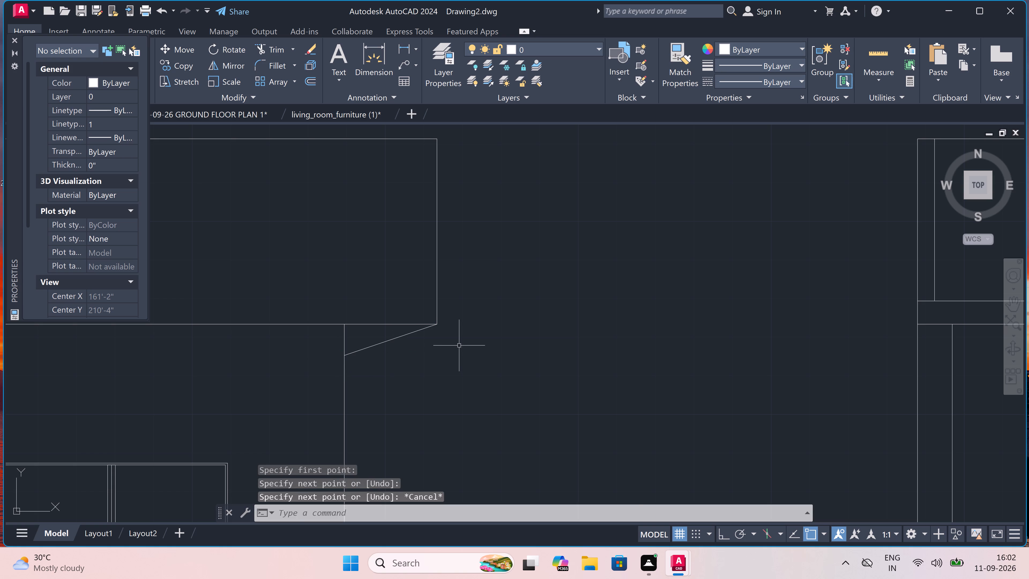
pyautogui.scroll(-4, 459, 346)
pyautogui.scroll(1, 452, 353)
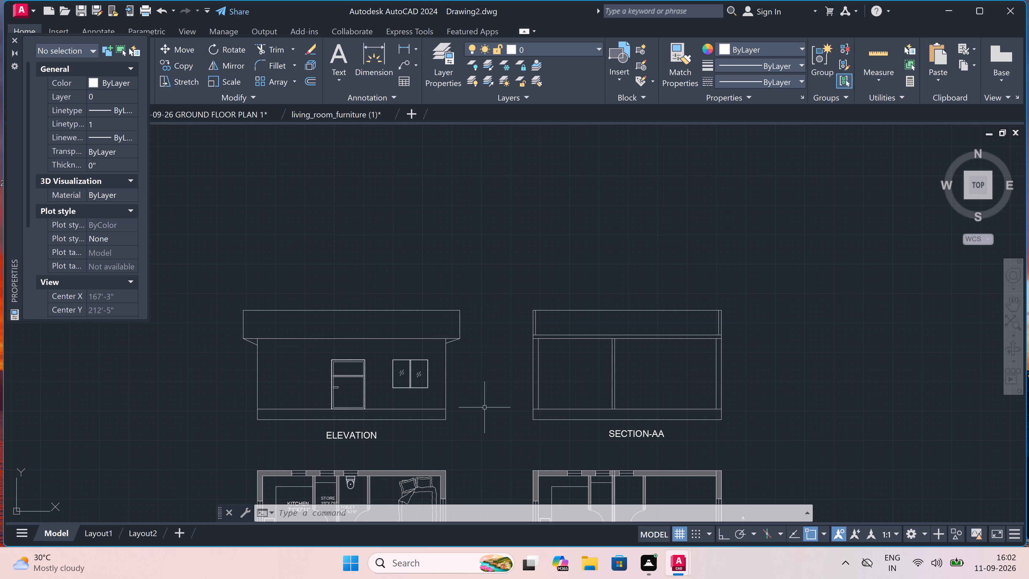
pyautogui.scroll(-2, 510, 398)
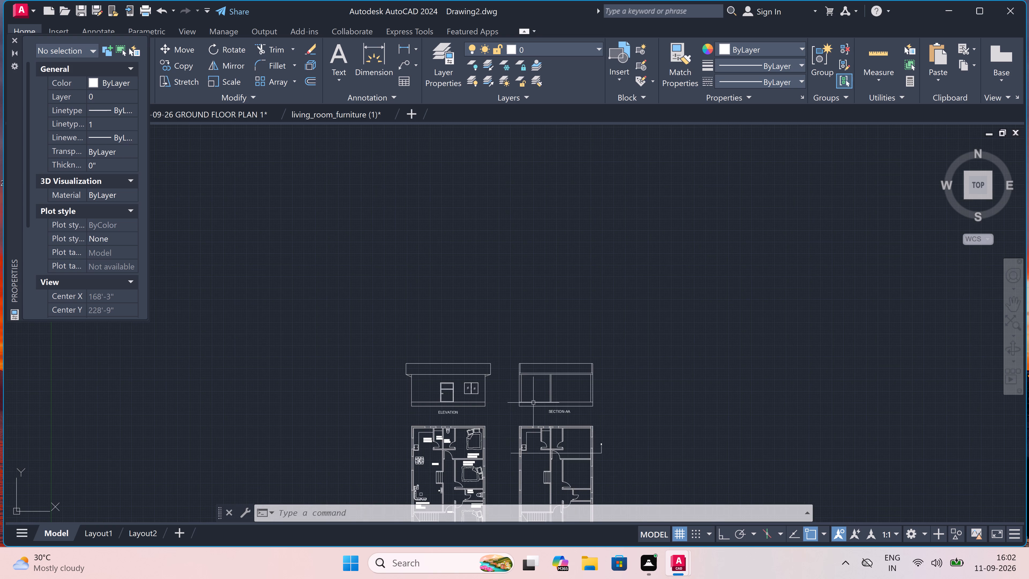
pyautogui.scroll(4, 543, 401)
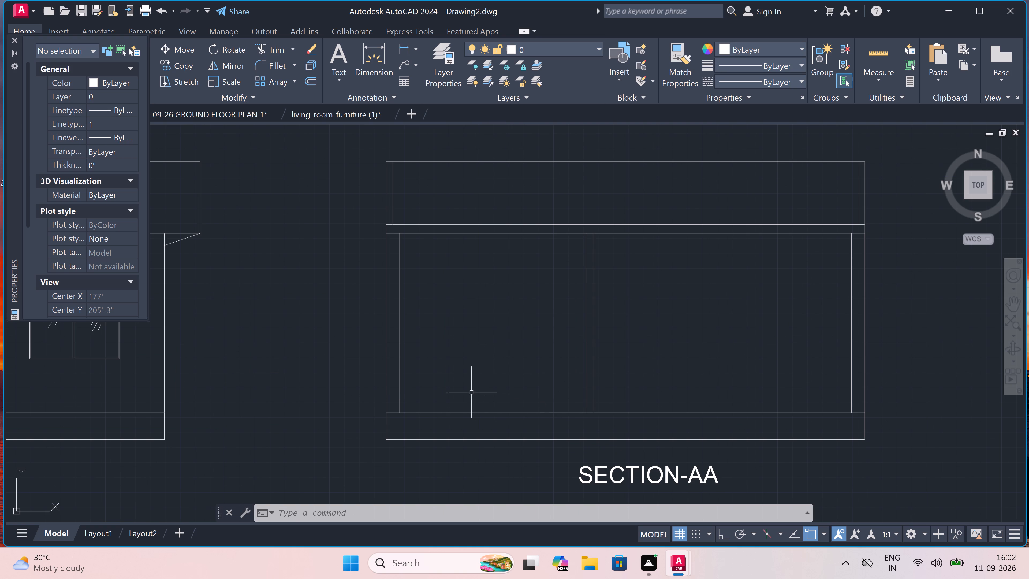
pyautogui.scroll(1, 394, 407)
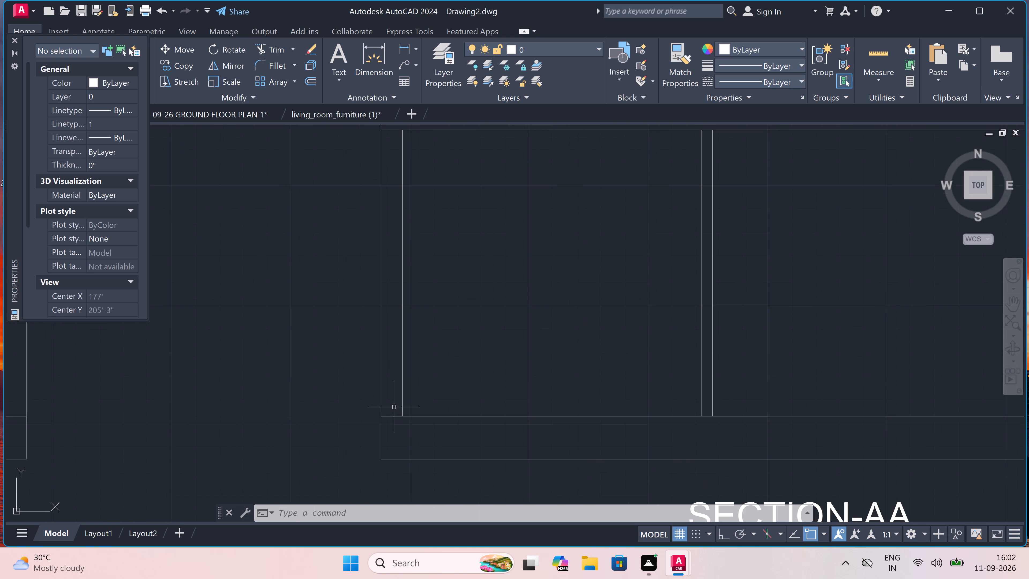
pyautogui.scroll(1, 394, 407)
pyautogui.write('L')
pyautogui.press('space')
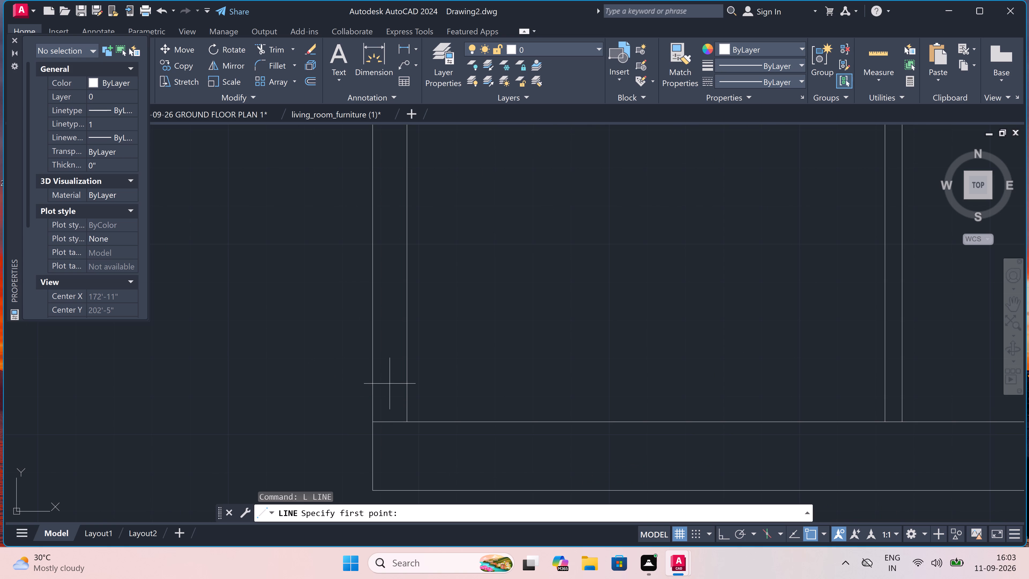
pyautogui.scroll(2, 377, 391)
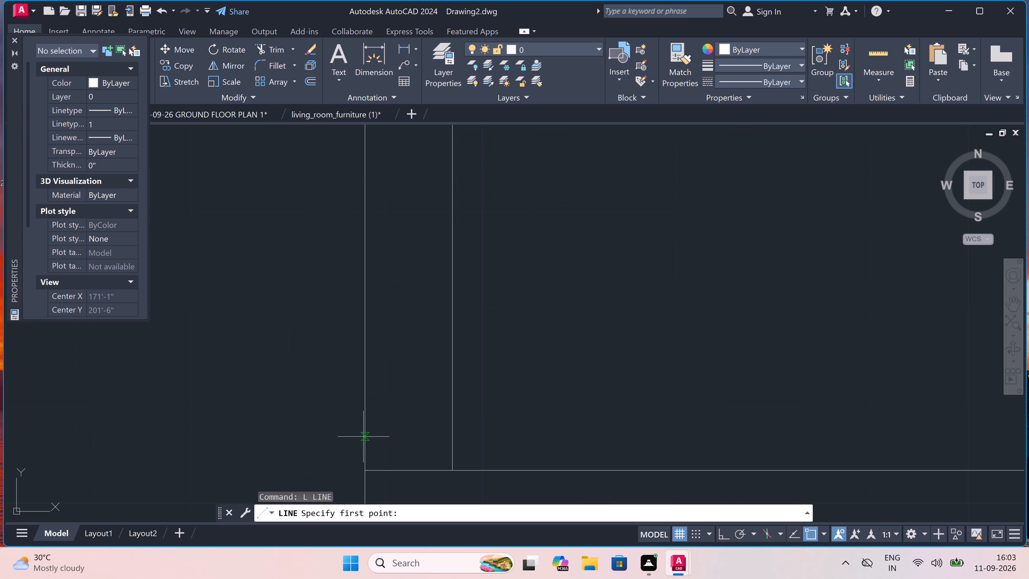
pyautogui.click(365, 429)
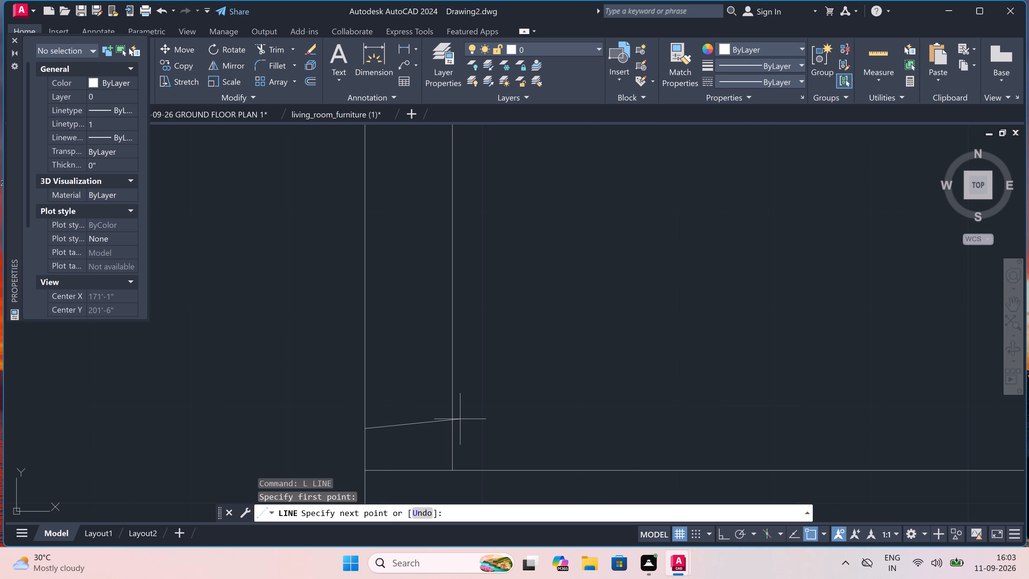
pyautogui.press('F8')
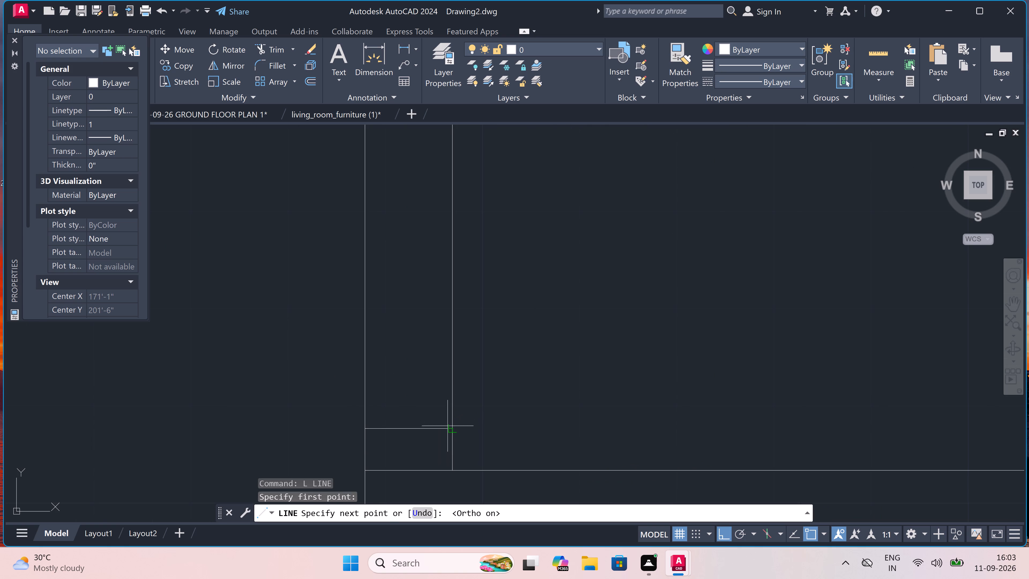
pyautogui.click(453, 430)
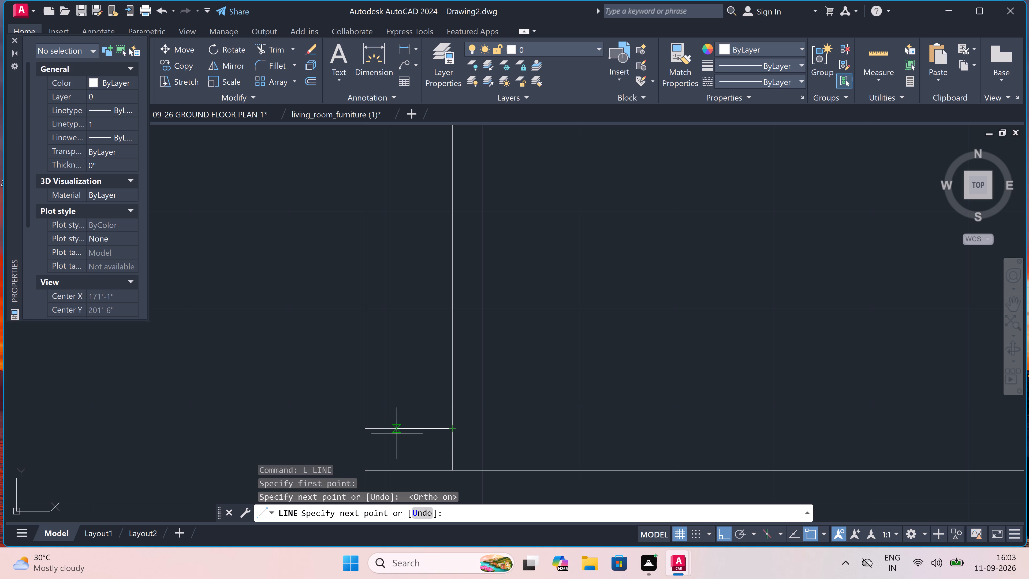
# Continue the line upward as three brick courses separated by full-width horizontal joints, with a centred vertical joint in the first and third.
pyautogui.doubleClick(409, 428)
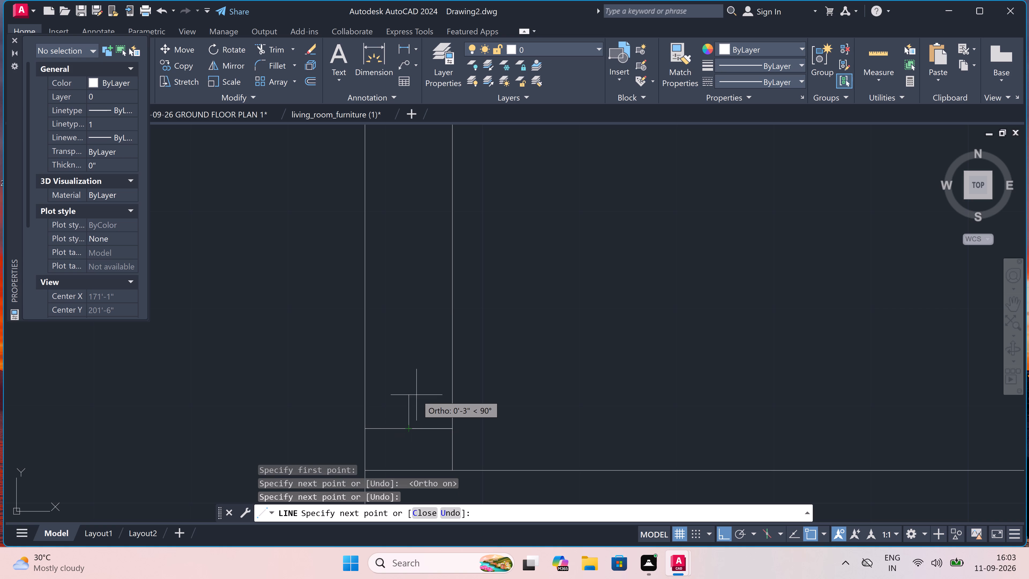
pyautogui.click(411, 391)
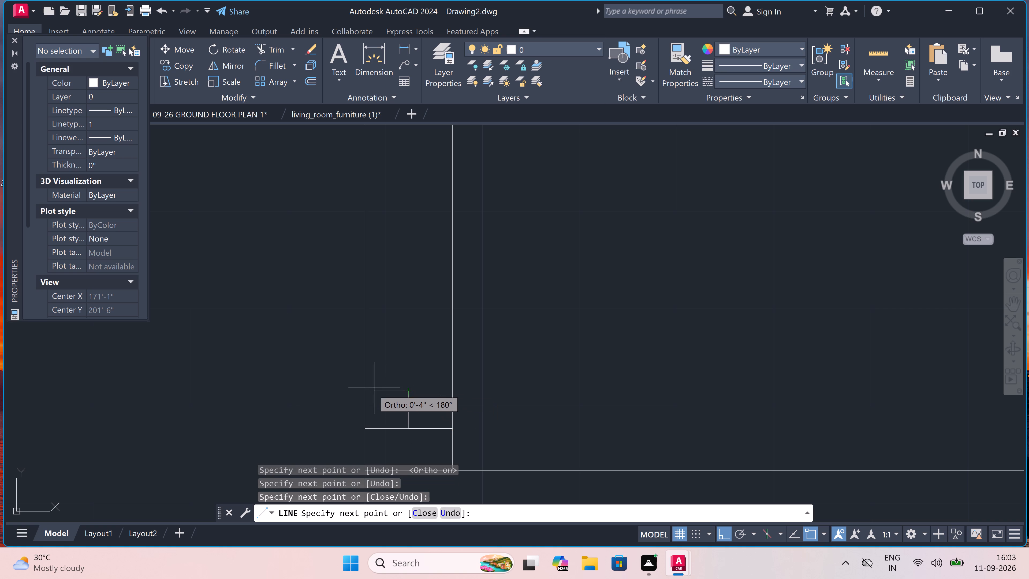
pyautogui.click(368, 392)
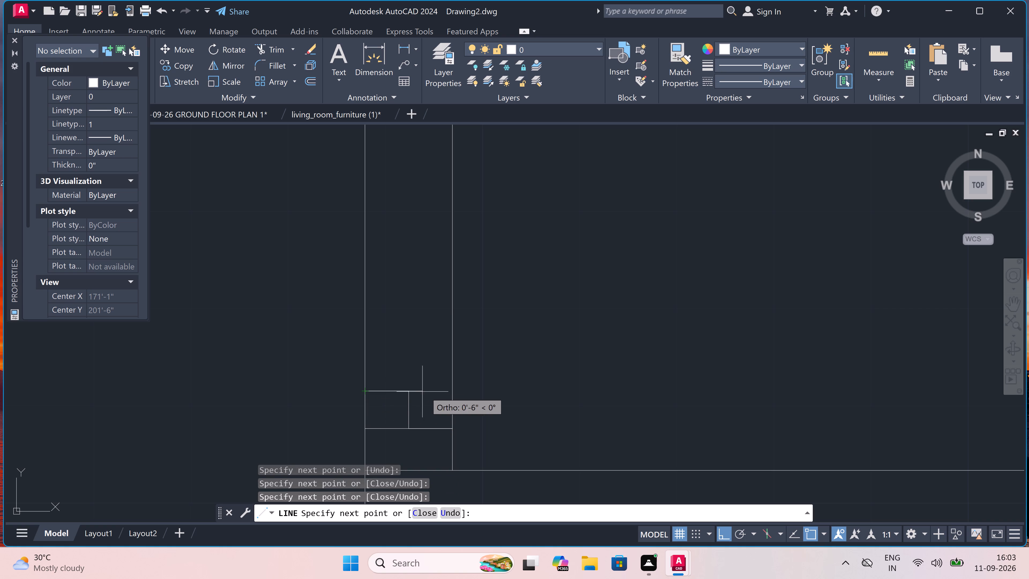
pyautogui.click(451, 391)
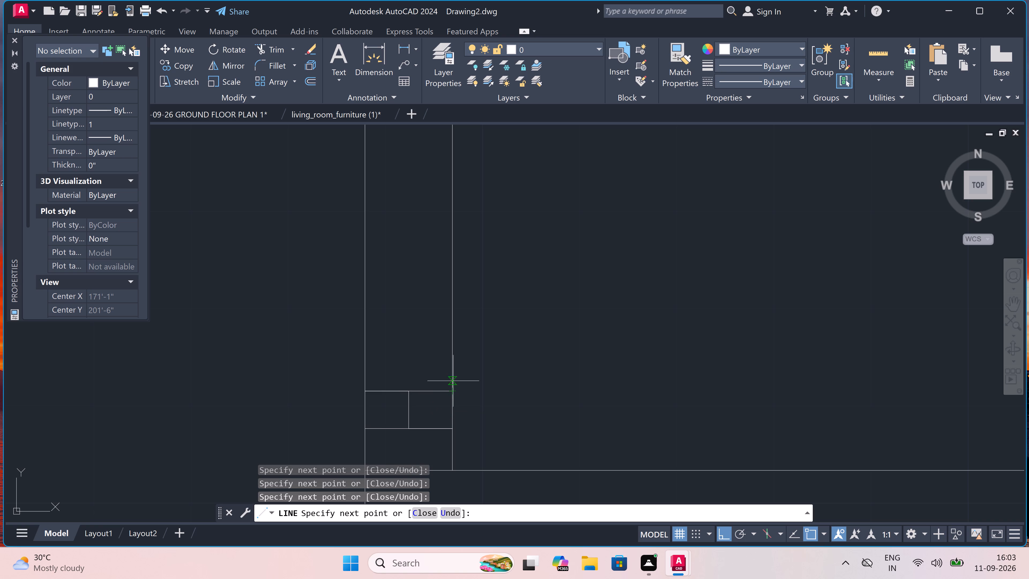
pyautogui.click(456, 350)
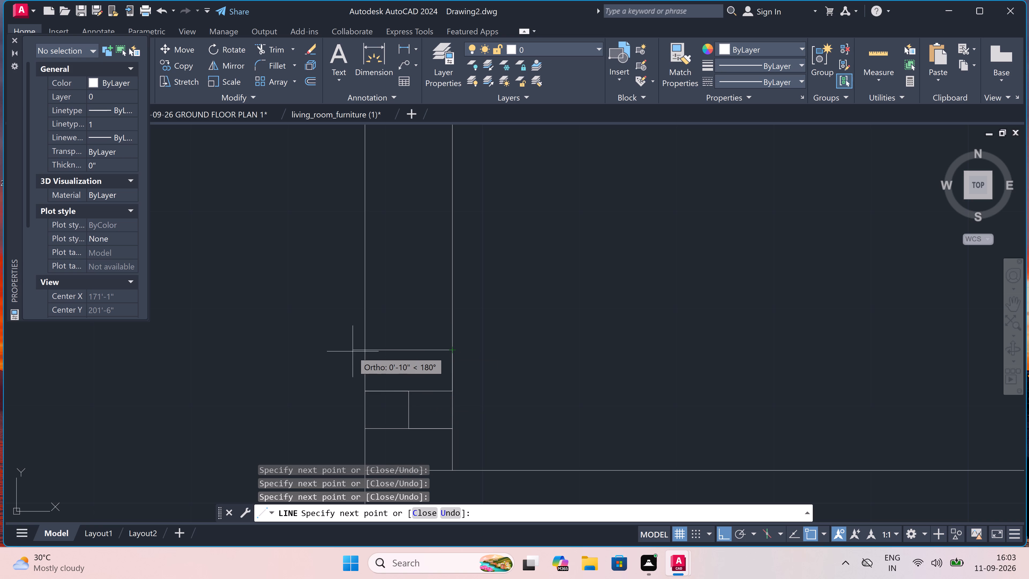
pyautogui.click(369, 350)
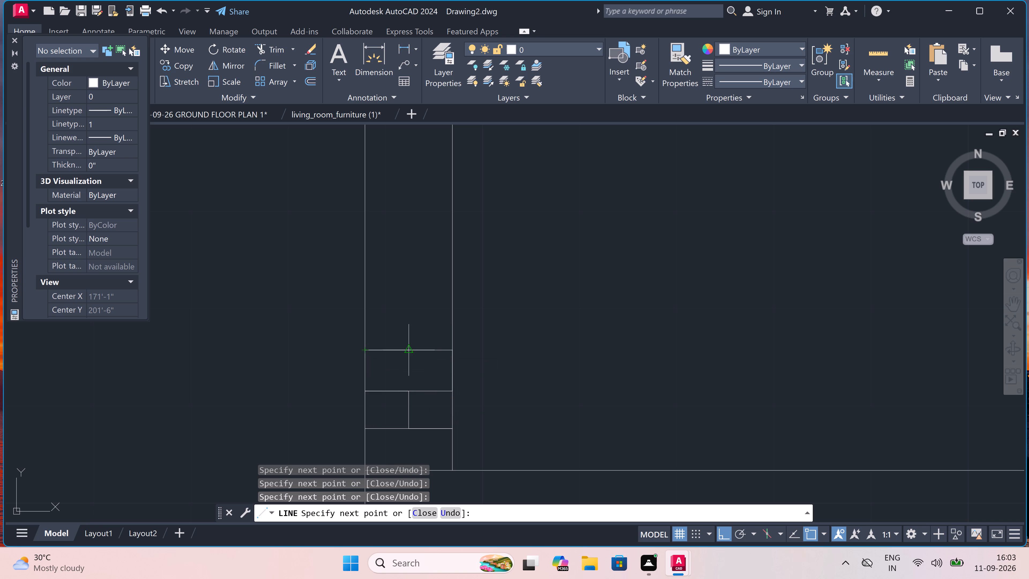
pyautogui.click(411, 349)
pyautogui.click(408, 312)
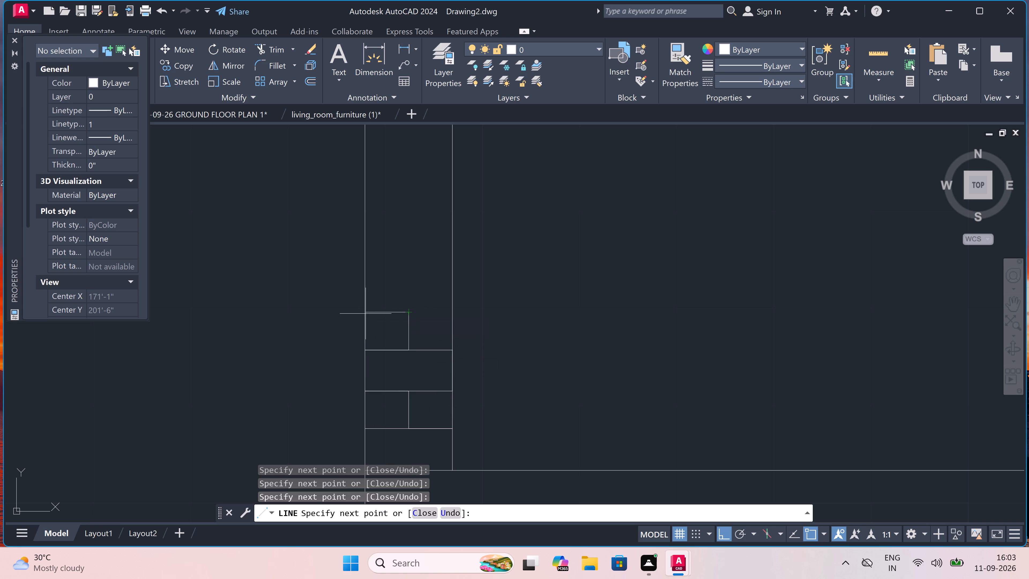
pyautogui.click(361, 313)
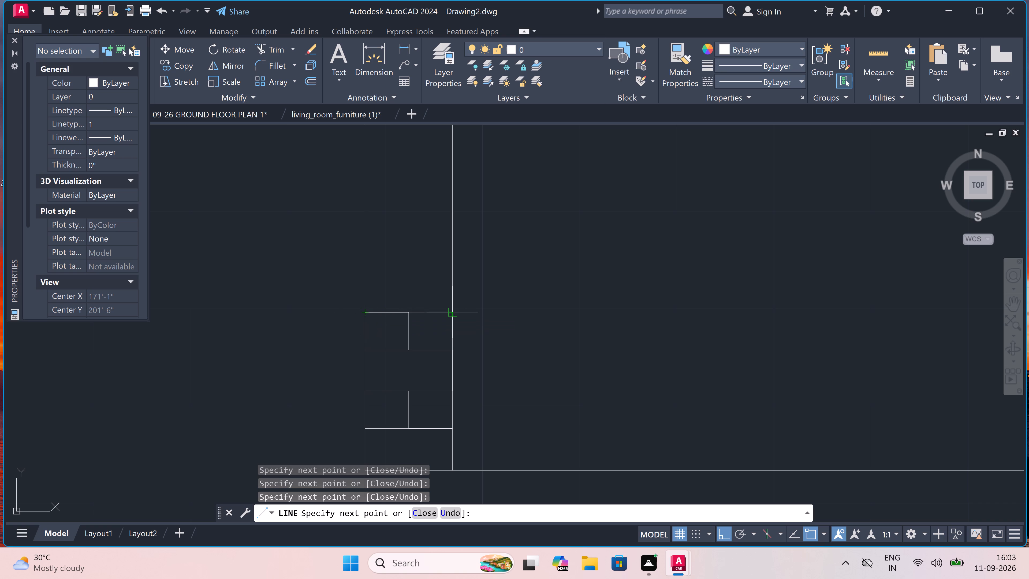
pyautogui.click(453, 308)
pyautogui.press('Escape')
pyautogui.scroll(-5, 453, 308)
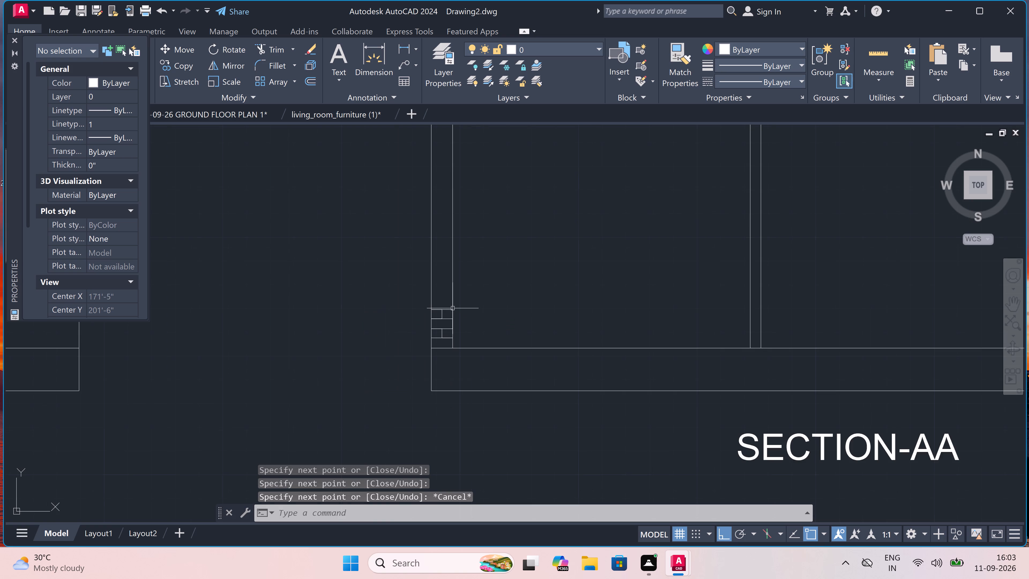
pyautogui.scroll(3, 437, 316)
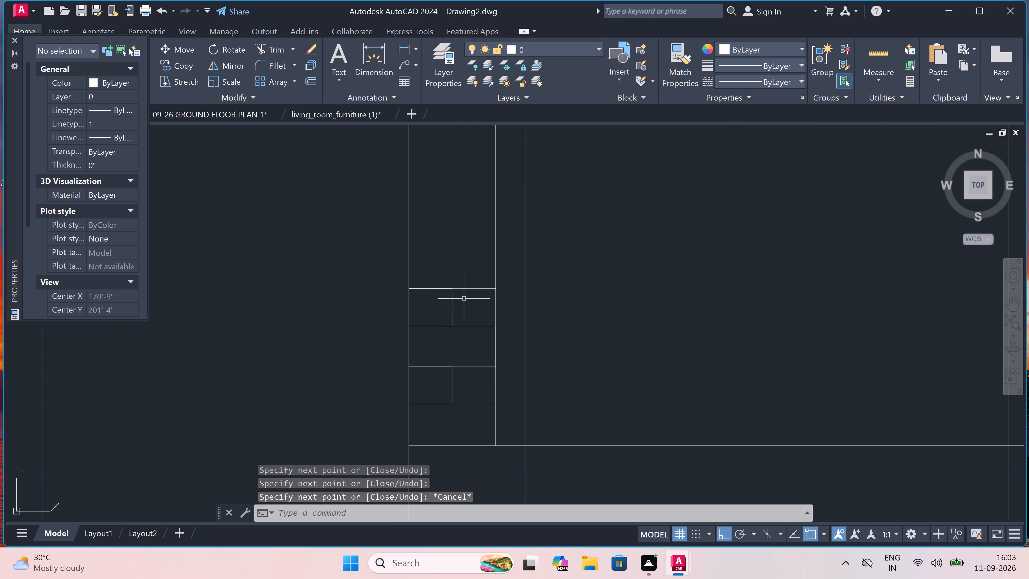
# Copy the drawn brick-joint lines from the lowest joint's left end, stacking three copies up Section-AA's left wall with a one-course gap between sets.
pyautogui.click(482, 283)
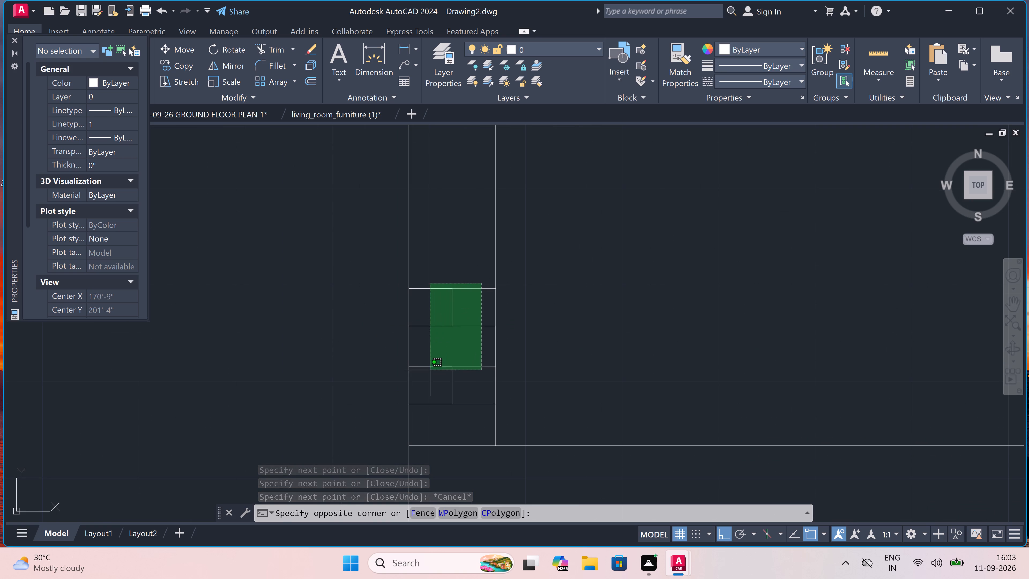
pyautogui.click(427, 412)
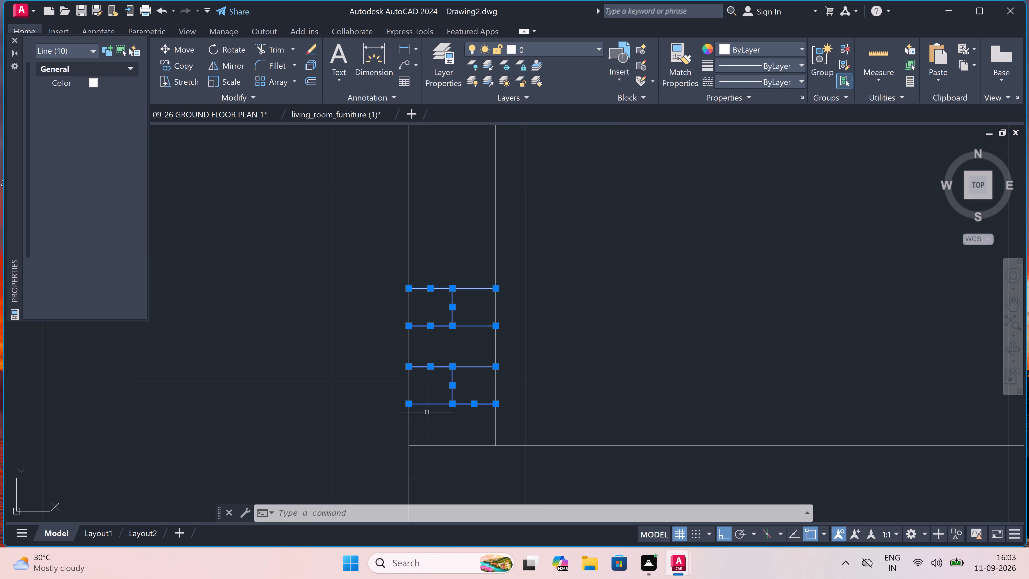
pyautogui.click(184, 62)
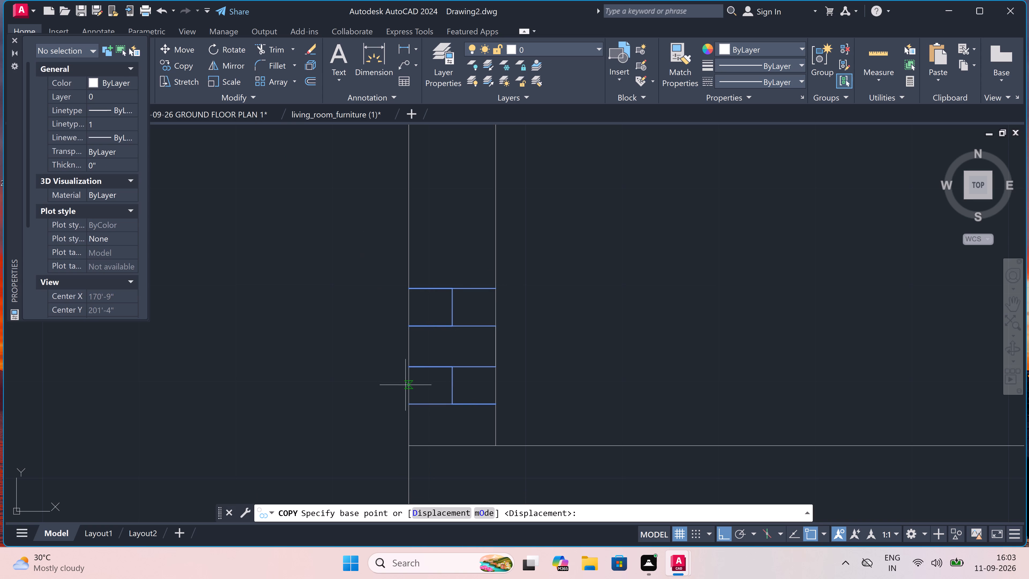
pyautogui.moveTo(409, 408); pyautogui.dragTo(409, 404)
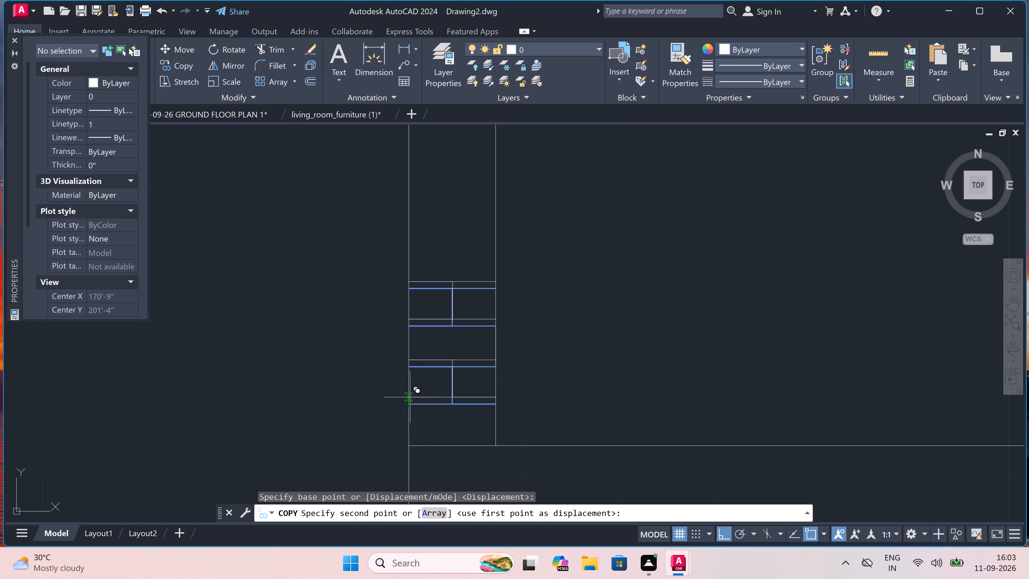
pyautogui.click(407, 243)
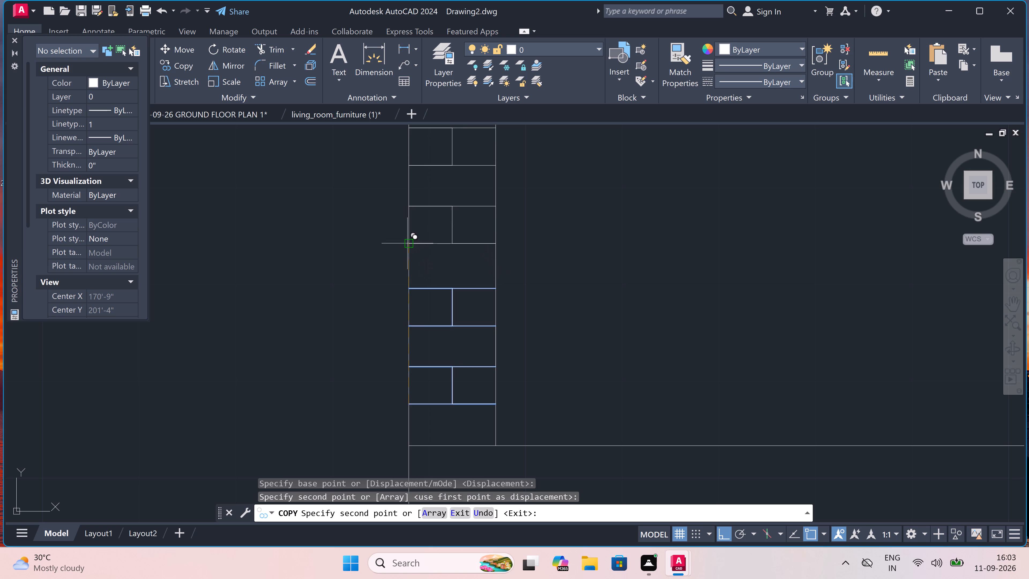
pyautogui.scroll(-5, 407, 244)
pyautogui.scroll(5, 407, 230)
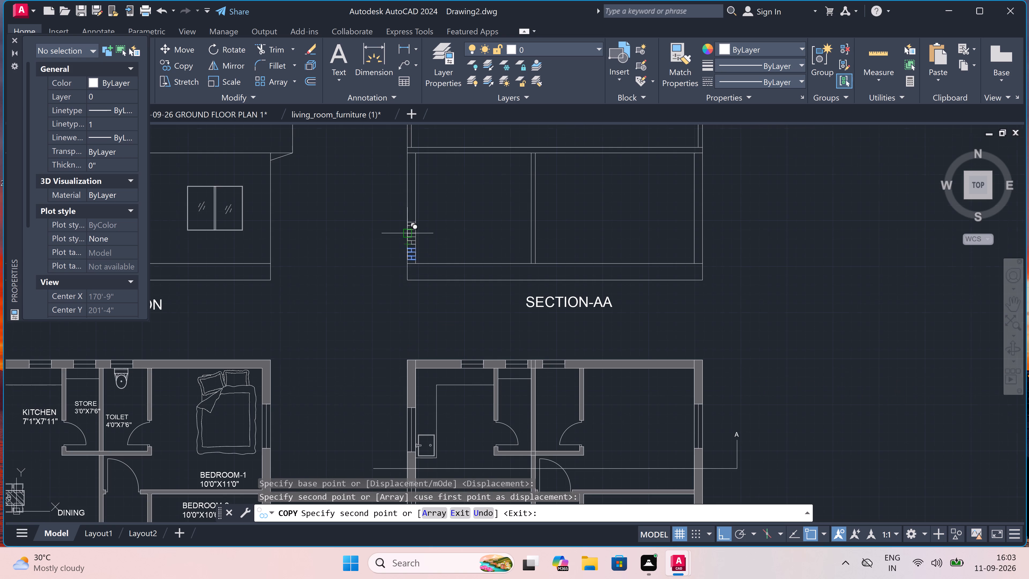
pyautogui.click(408, 227)
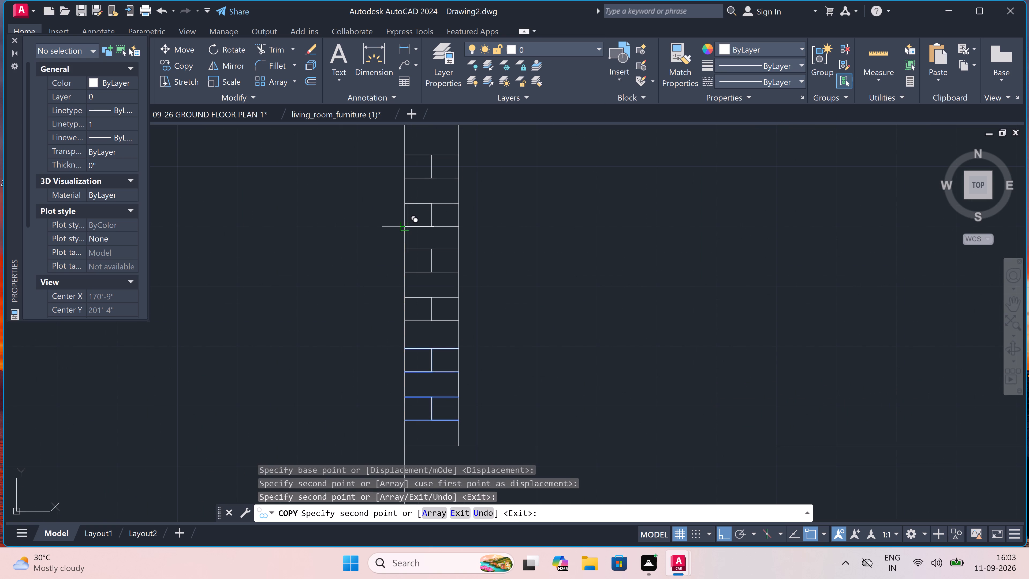
pyautogui.scroll(-5, 408, 227)
pyautogui.scroll(4, 408, 215)
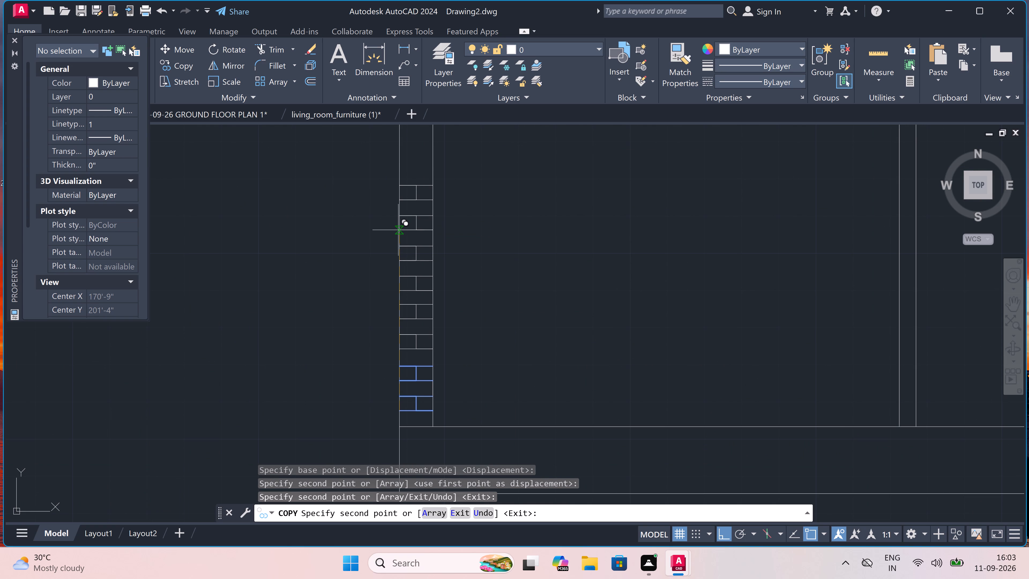
pyautogui.click(399, 228)
# Place three more copies of the brick joints up Section-AA's left wall, ending just below the roof slab.
pyautogui.scroll(-4, 420, 190)
pyautogui.scroll(1, 420, 178)
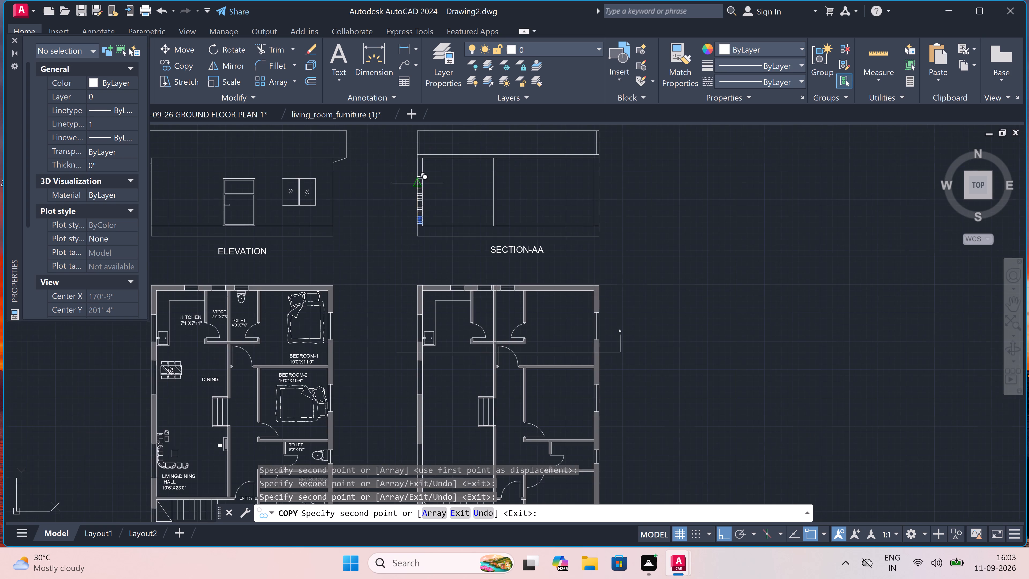
pyautogui.scroll(3, 420, 178)
pyautogui.scroll(2, 407, 218)
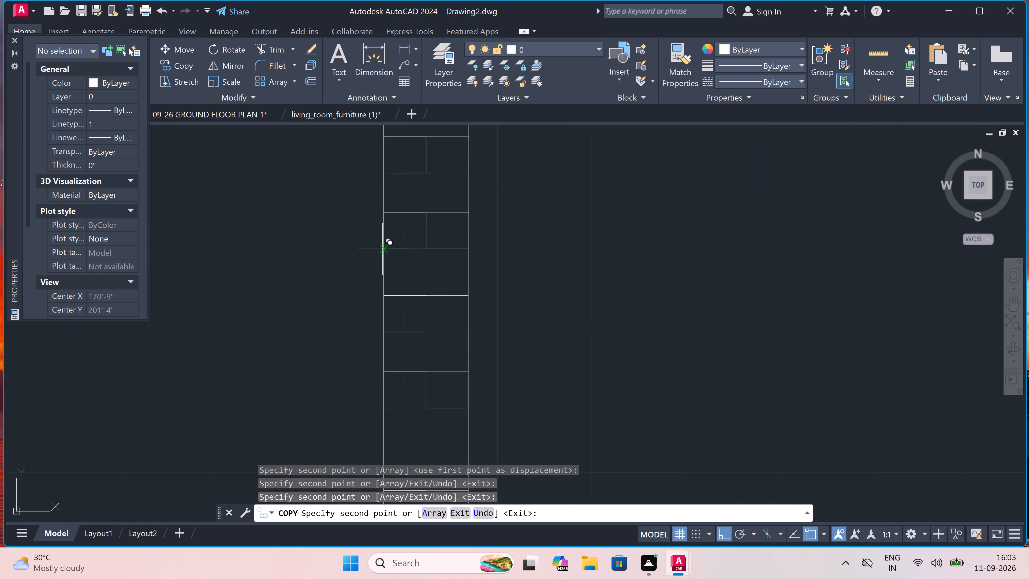
pyautogui.click(381, 258)
pyautogui.scroll(-4, 383, 256)
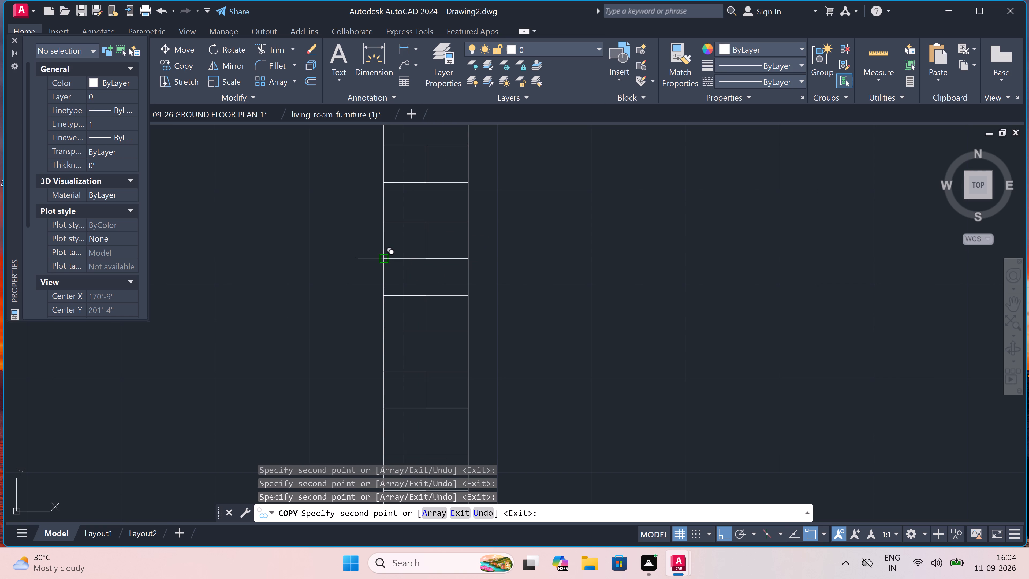
pyautogui.scroll(-1, 383, 256)
pyautogui.scroll(5, 380, 230)
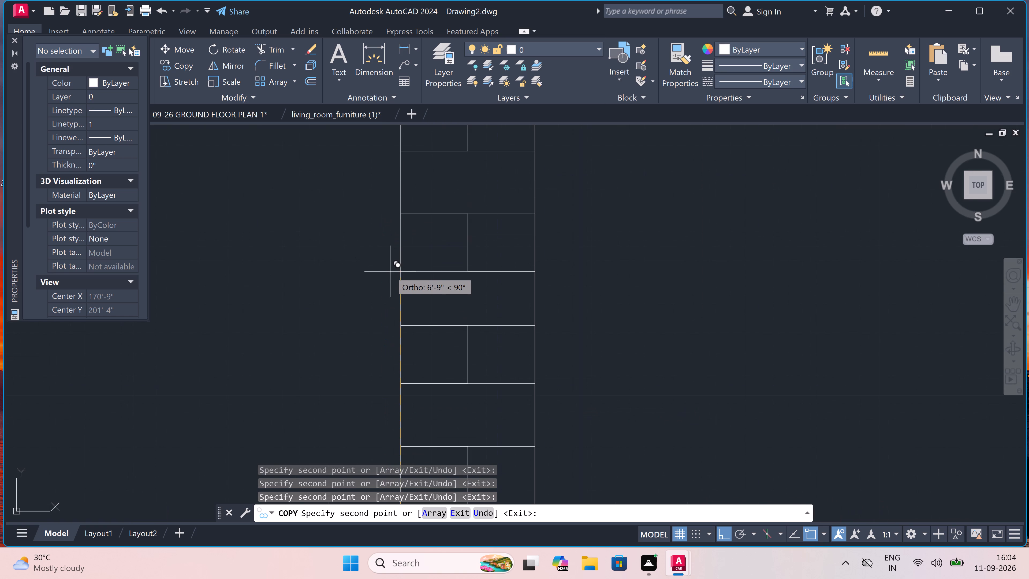
pyautogui.click(393, 269)
pyautogui.scroll(-5, 396, 259)
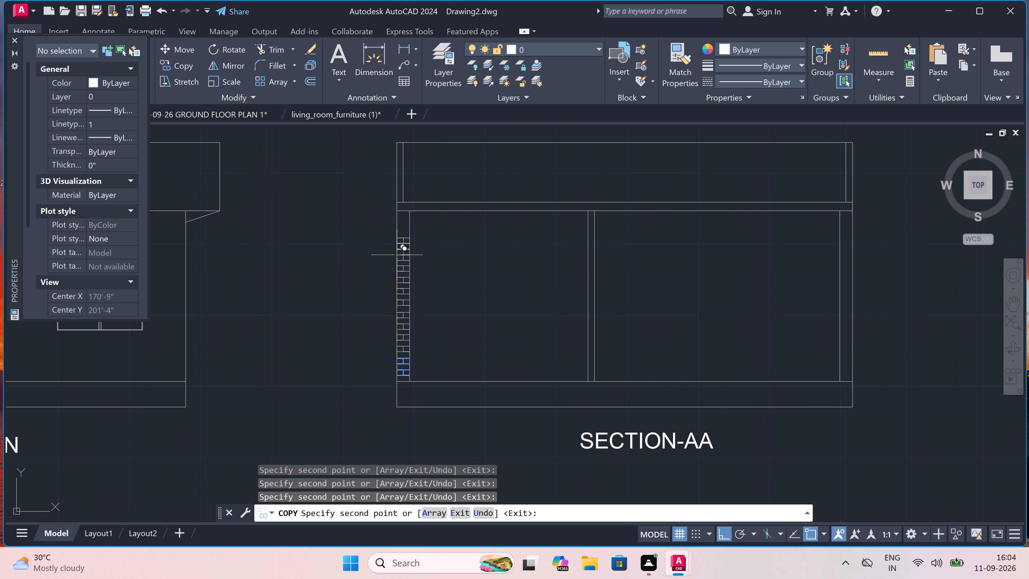
pyautogui.scroll(3, 396, 237)
pyautogui.click(393, 240)
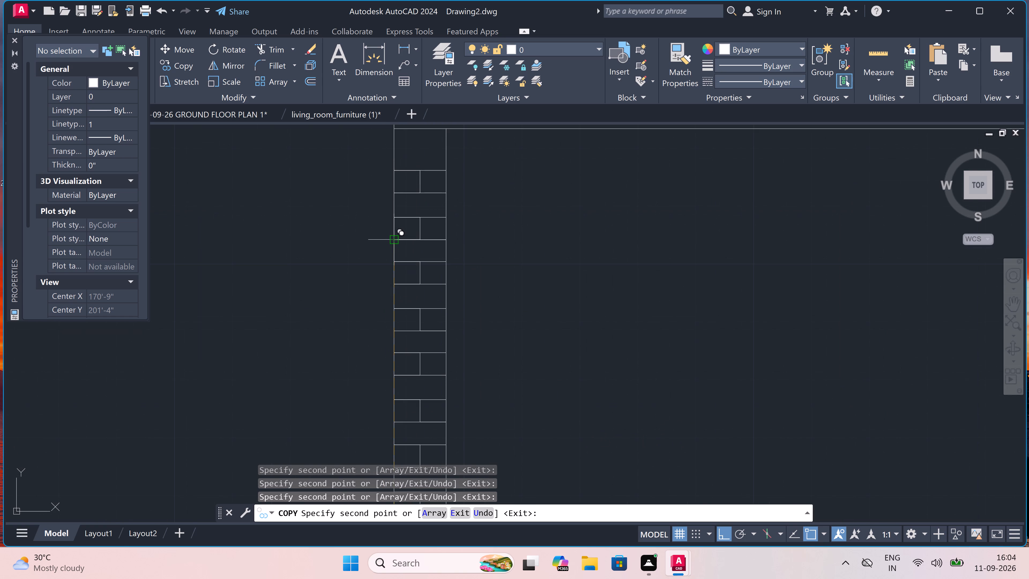
# With Ortho off, copy the same brick joints onto Section-AA's right wall, placing three sets upward from the floor line.
pyautogui.scroll(-3, 397, 203)
pyautogui.scroll(3, 397, 200)
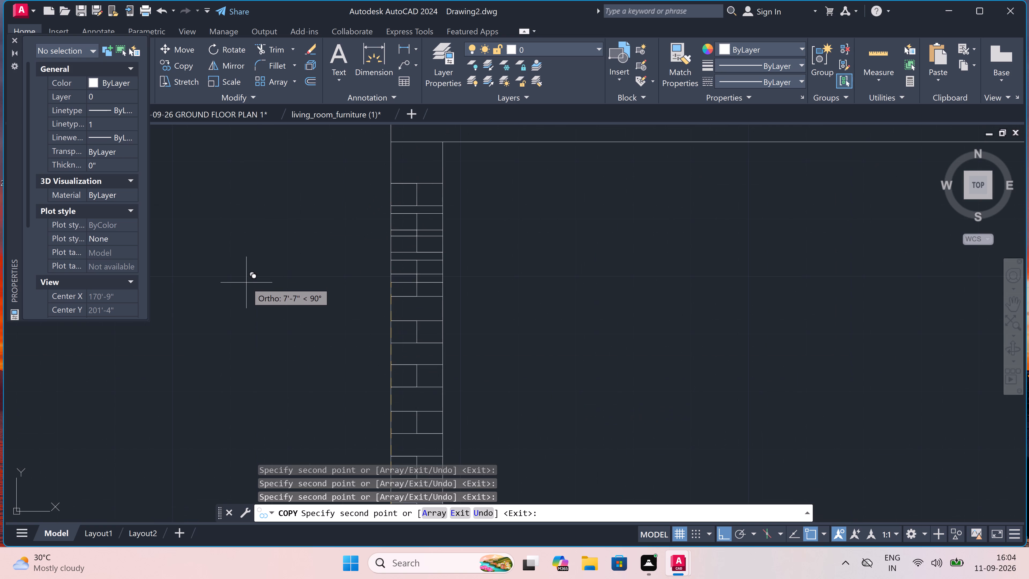
pyautogui.press('F8')
pyautogui.scroll(-4, 245, 284)
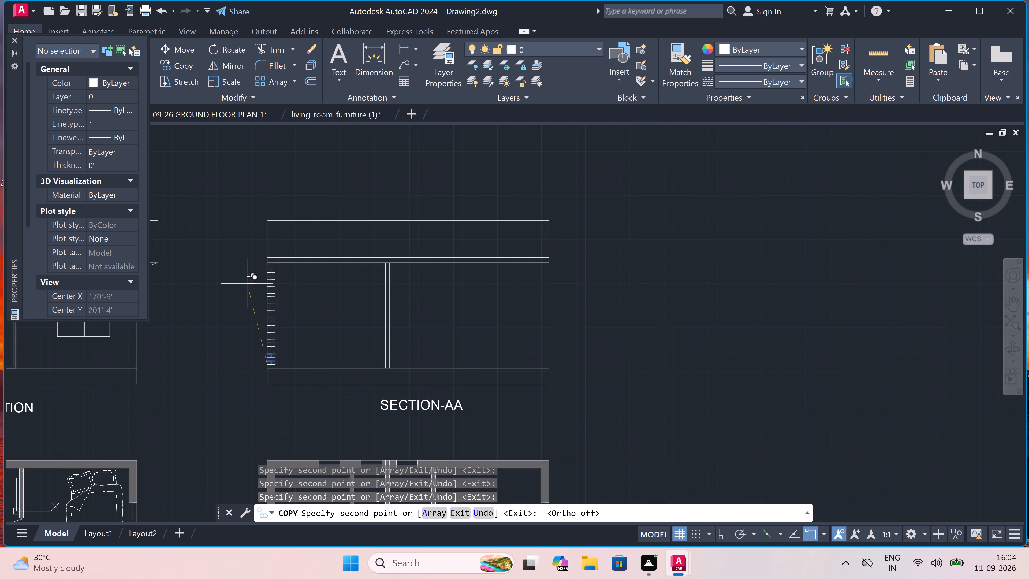
pyautogui.scroll(3, 526, 377)
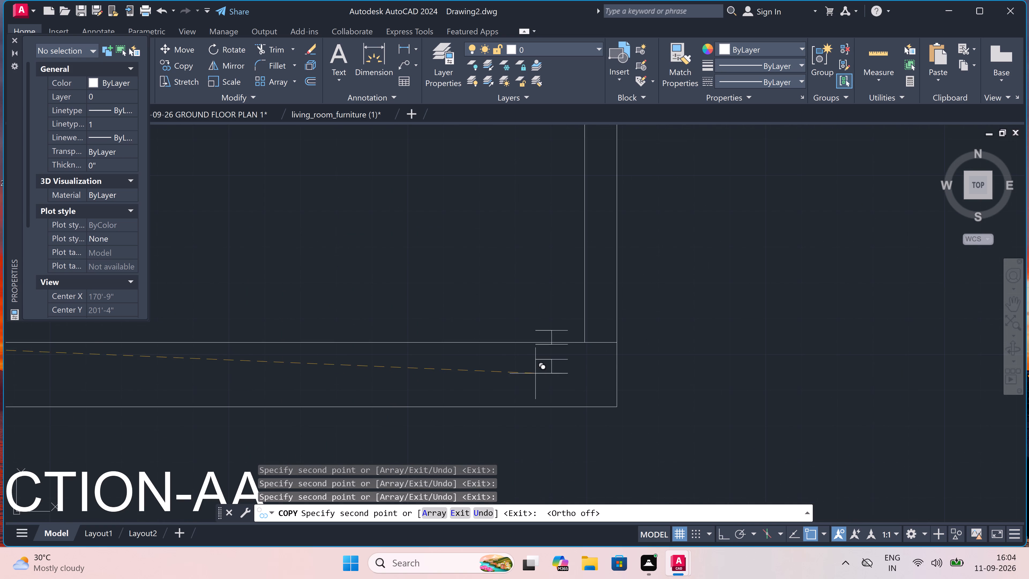
pyautogui.scroll(3, 602, 351)
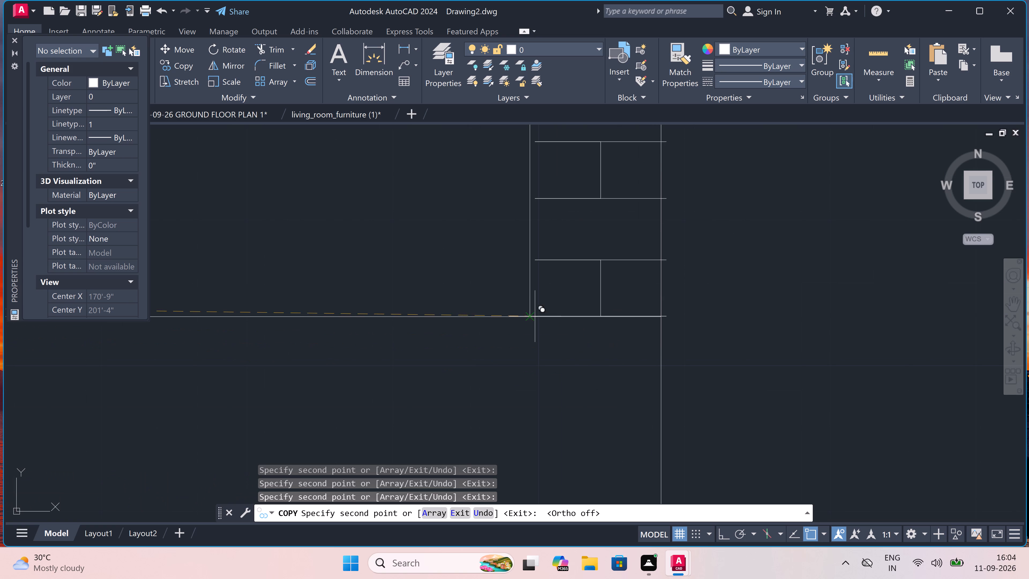
pyautogui.click(532, 314)
pyautogui.scroll(-4, 532, 314)
pyautogui.scroll(2, 532, 287)
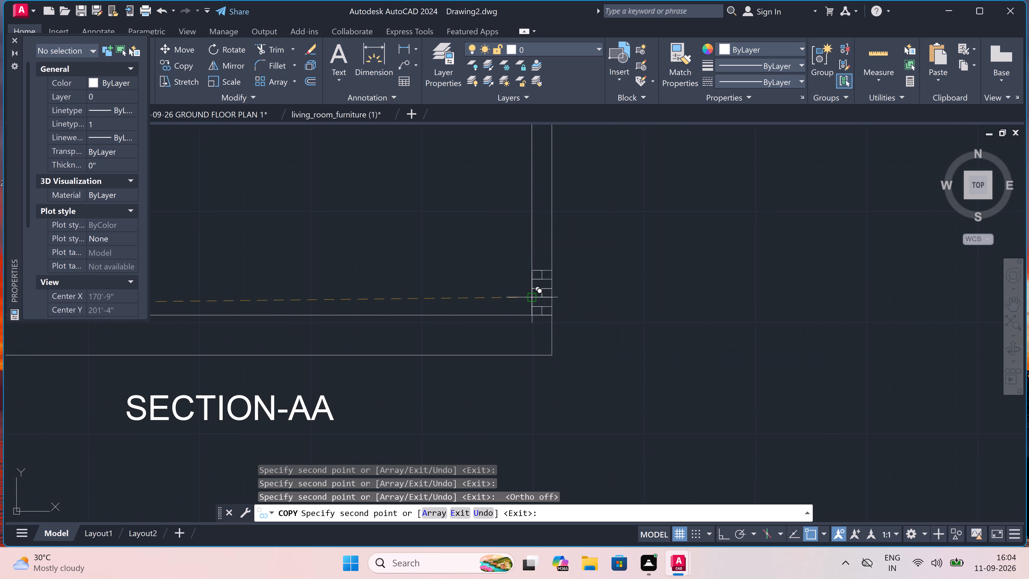
pyautogui.scroll(1, 532, 287)
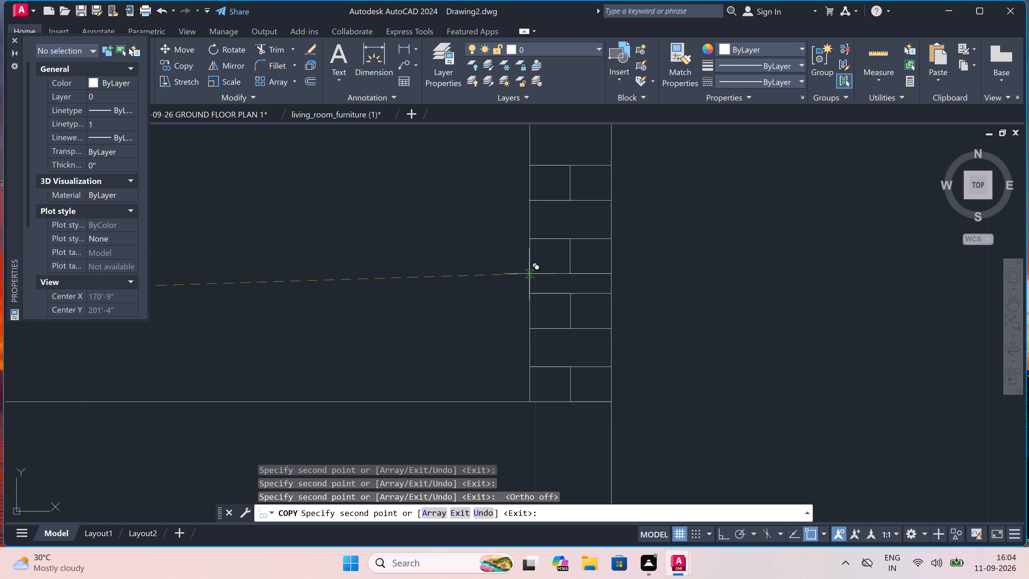
pyautogui.click(527, 262)
pyautogui.scroll(-3, 526, 262)
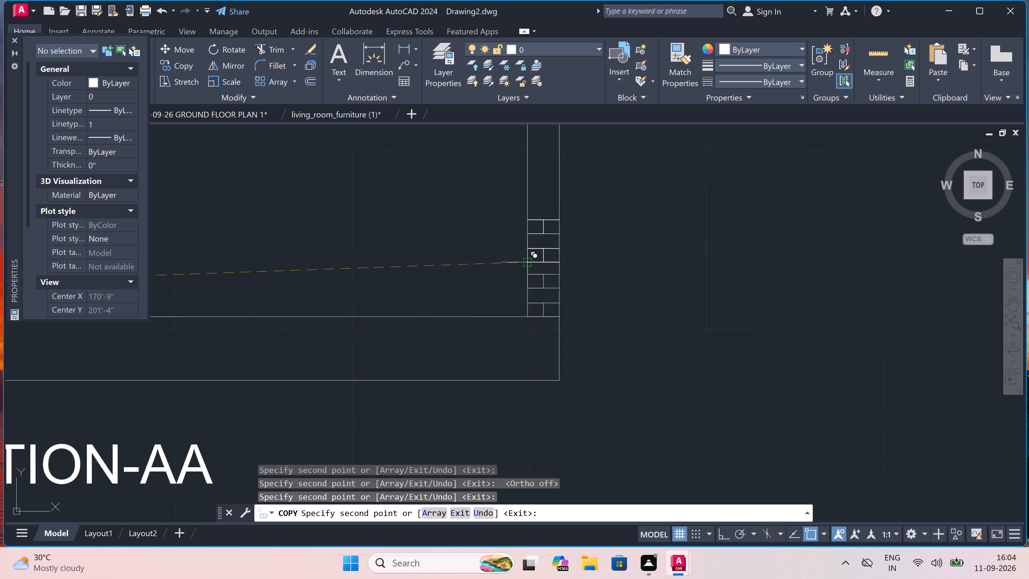
pyautogui.scroll(3, 525, 241)
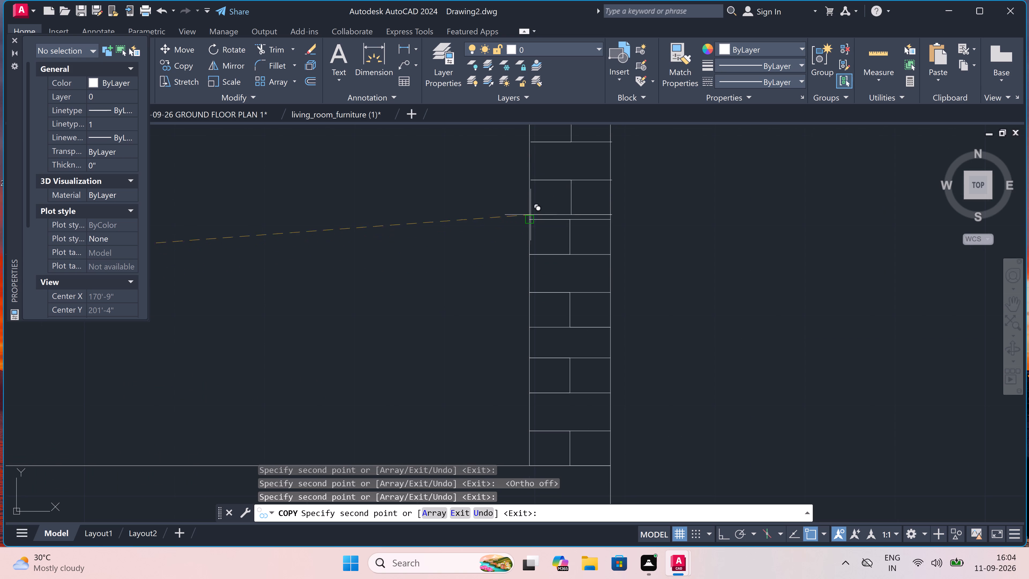
pyautogui.click(530, 181)
# Stack three more copies of the brick joints up the middle part of Section-AA's right wall.
pyautogui.scroll(-4, 530, 181)
pyautogui.scroll(5, 531, 153)
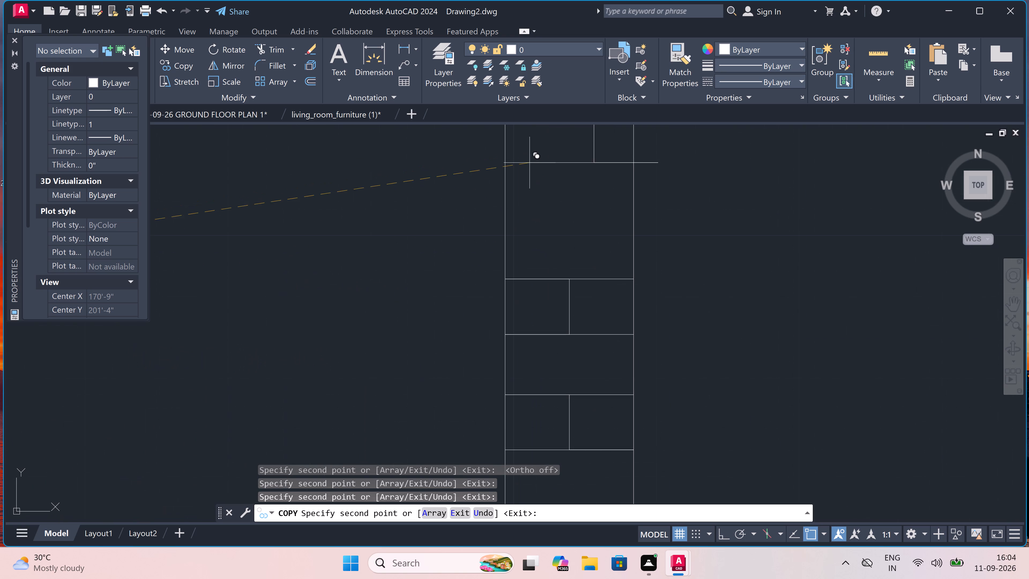
pyautogui.click(506, 222)
pyautogui.scroll(-6, 506, 222)
pyautogui.scroll(5, 512, 189)
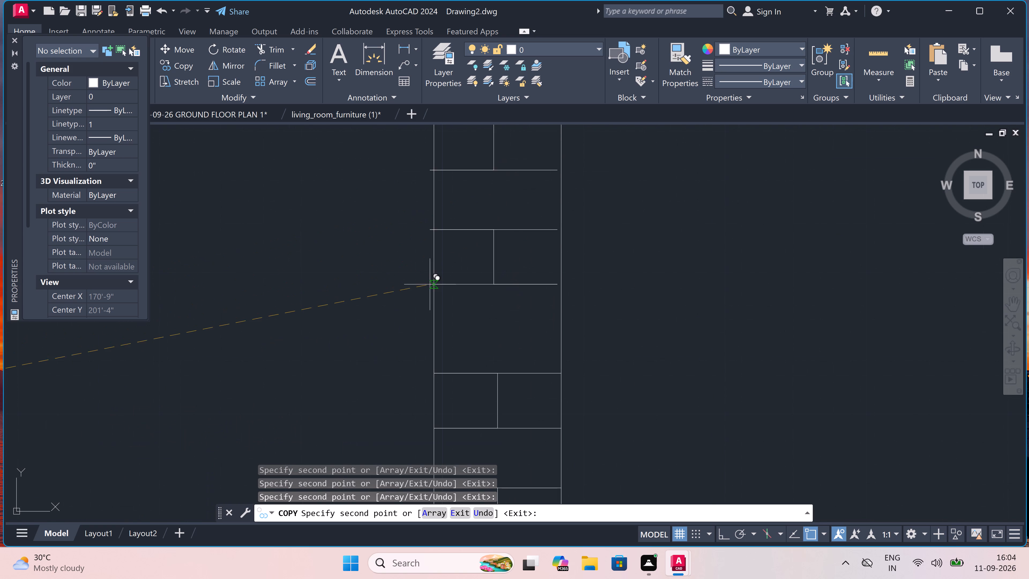
pyautogui.click(438, 316)
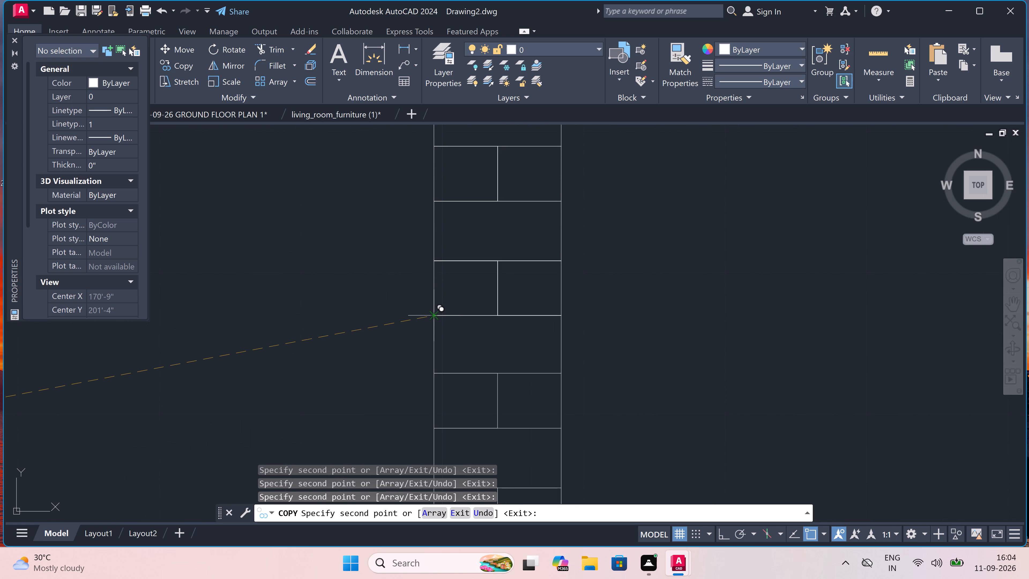
pyautogui.scroll(-4, 437, 315)
pyautogui.scroll(3, 436, 284)
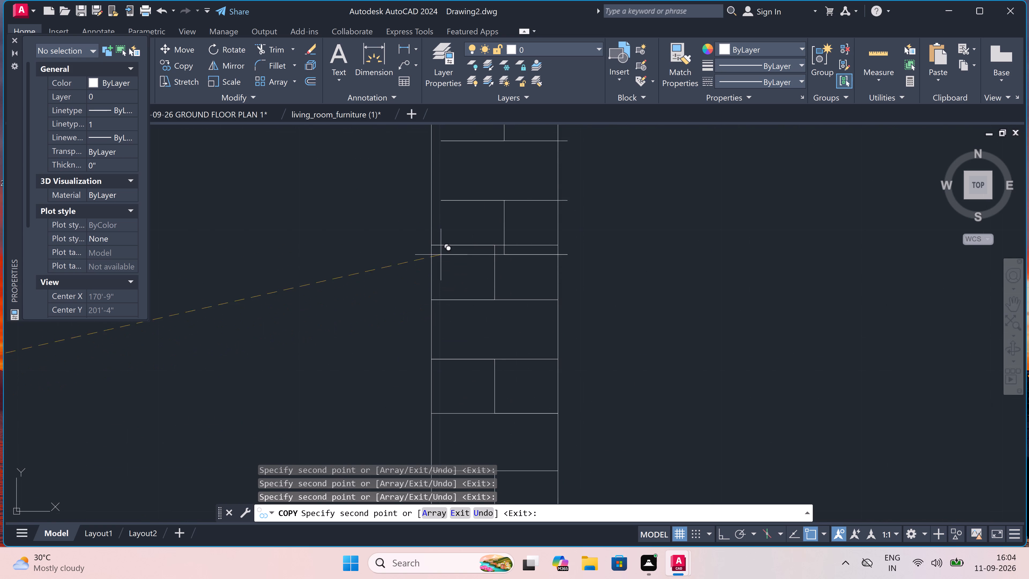
pyautogui.click(431, 185)
# Add two final copies of the brick joints at the upper end of Section-AA's right wall and end the copying.
pyautogui.scroll(-5, 431, 185)
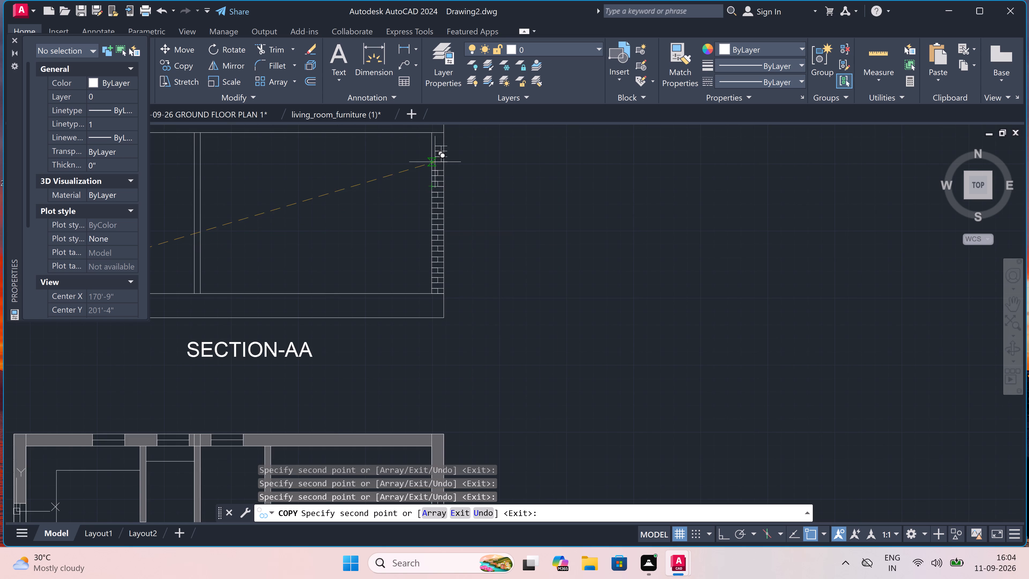
pyautogui.scroll(2, 435, 130)
pyautogui.scroll(2, 425, 193)
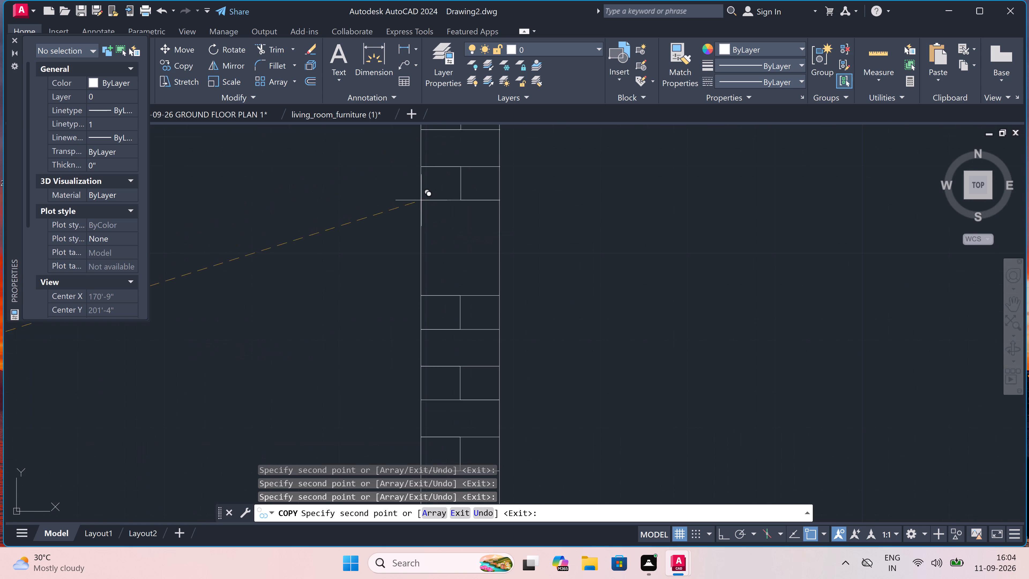
pyautogui.click(424, 265)
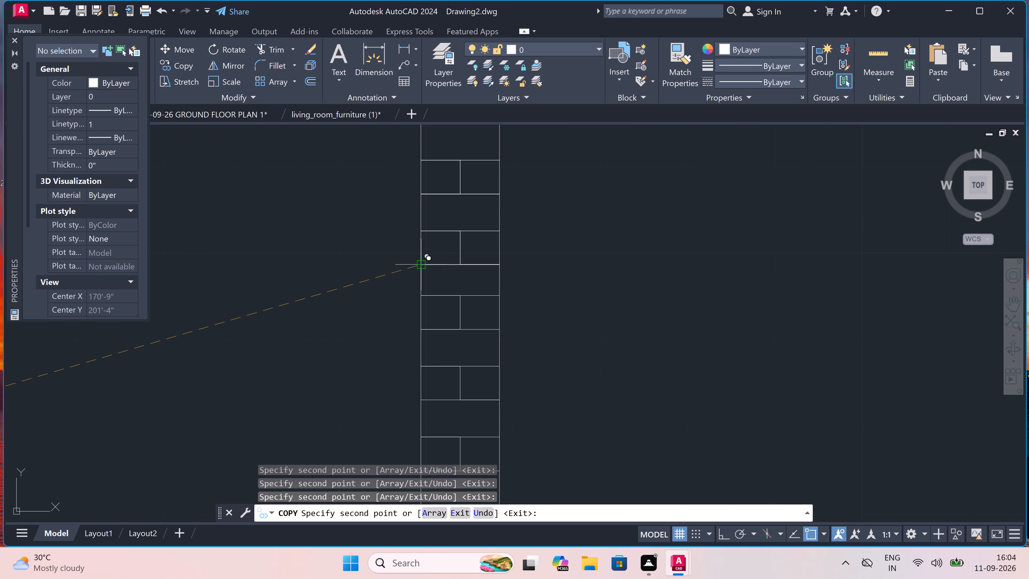
pyautogui.scroll(-2, 421, 264)
pyautogui.scroll(2, 424, 228)
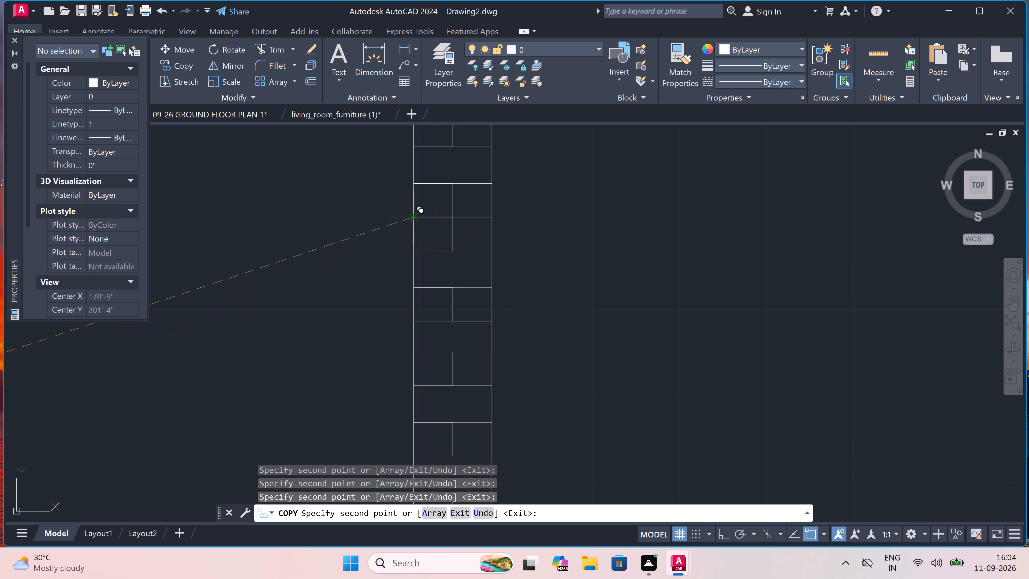
pyautogui.click(415, 216)
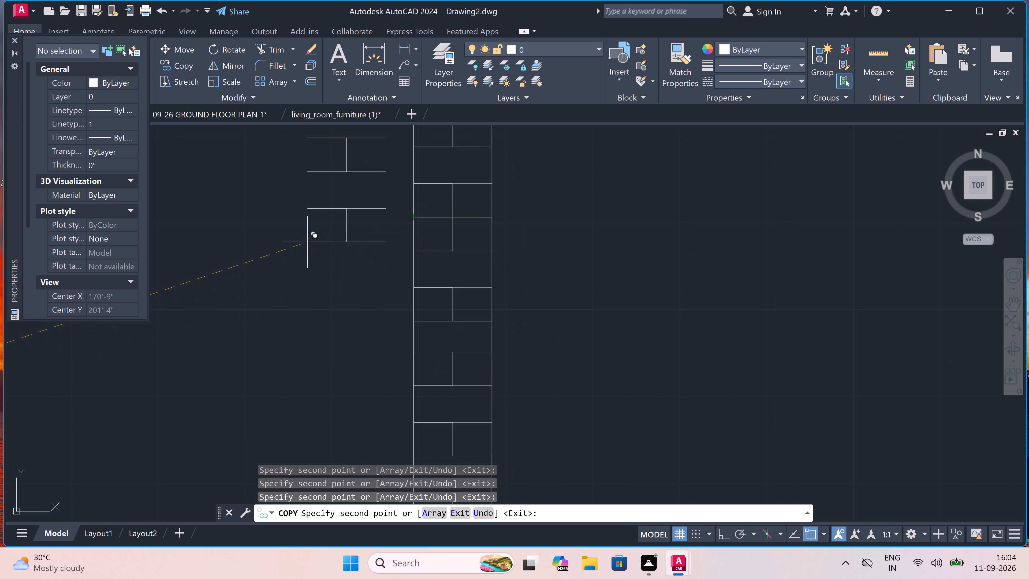
pyautogui.scroll(-8, 308, 244)
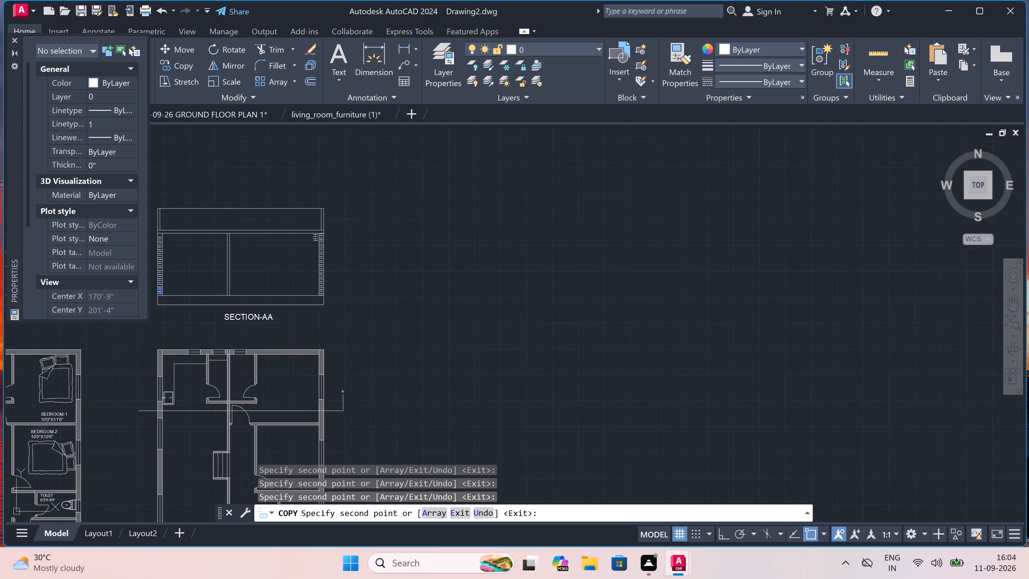
pyautogui.scroll(-1, 313, 241)
pyautogui.scroll(3, 269, 239)
pyautogui.scroll(4, 288, 252)
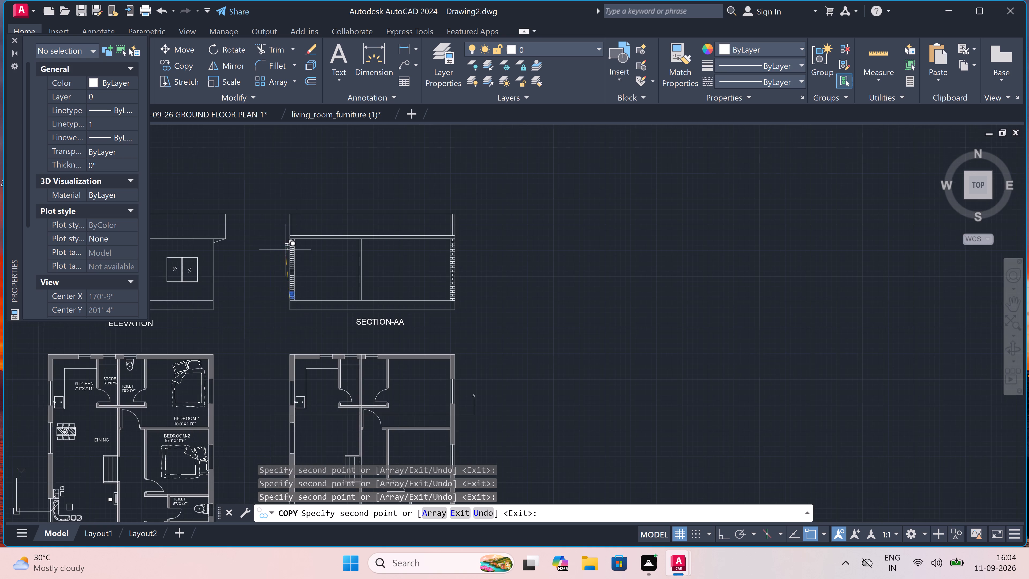
pyautogui.scroll(3, 307, 201)
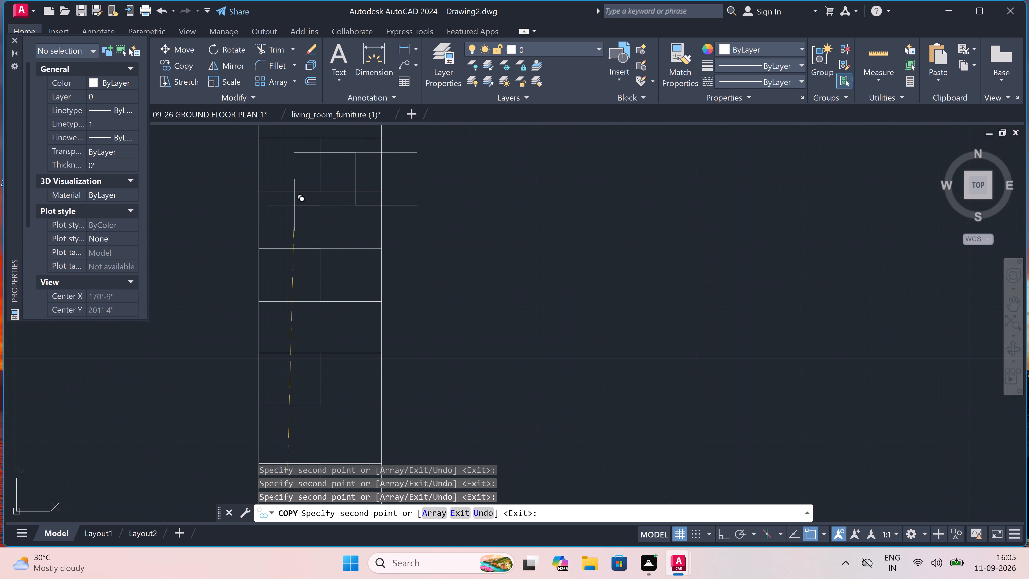
pyautogui.press('Escape')
pyautogui.scroll(-4, 293, 215)
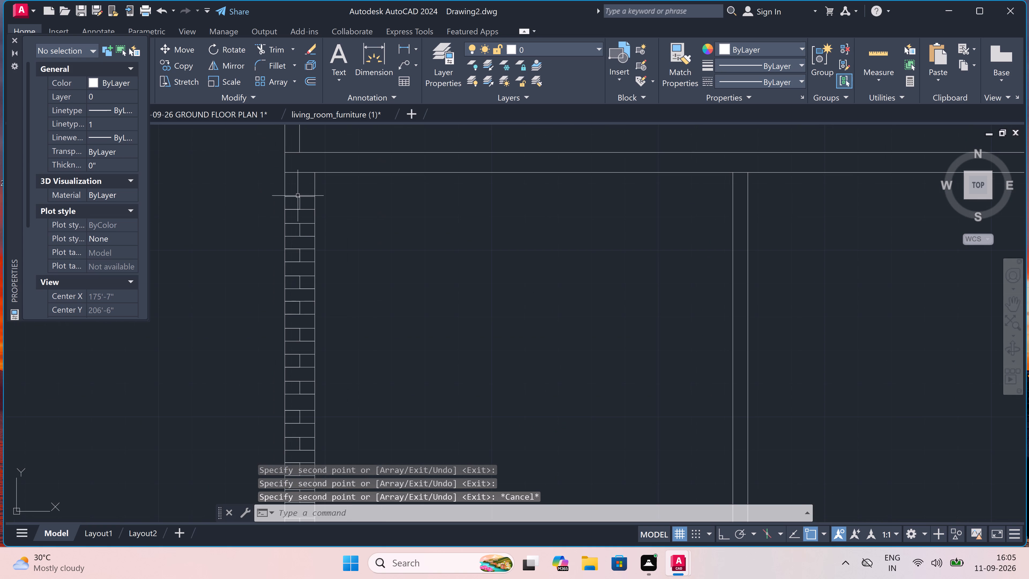
# With Ortho on, draw a horizontal joint across the top of Section-AA's left wall and a vertical joint up to the slab underside.
pyautogui.scroll(3, 302, 176)
pyautogui.press('l')
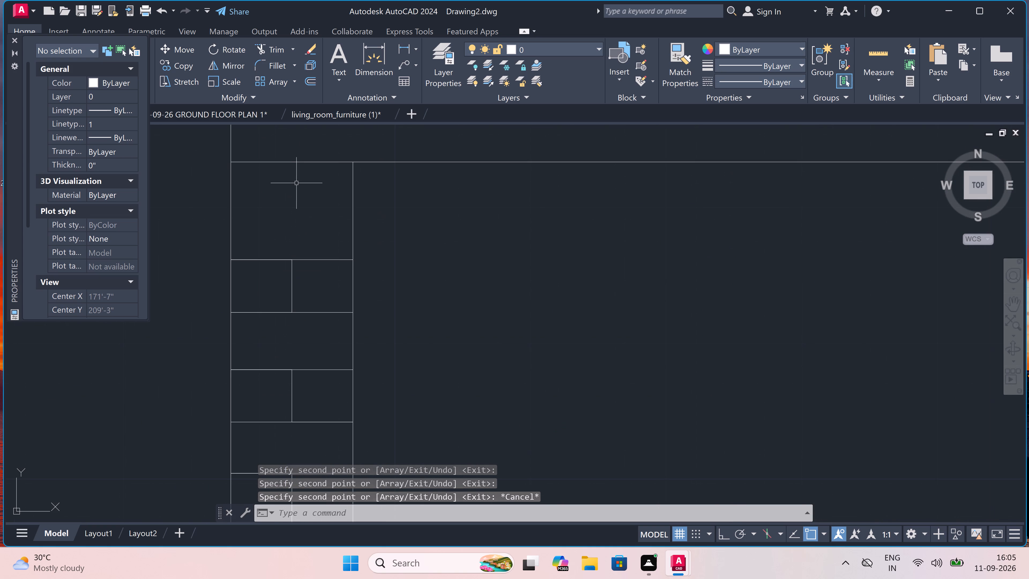
pyautogui.press('space')
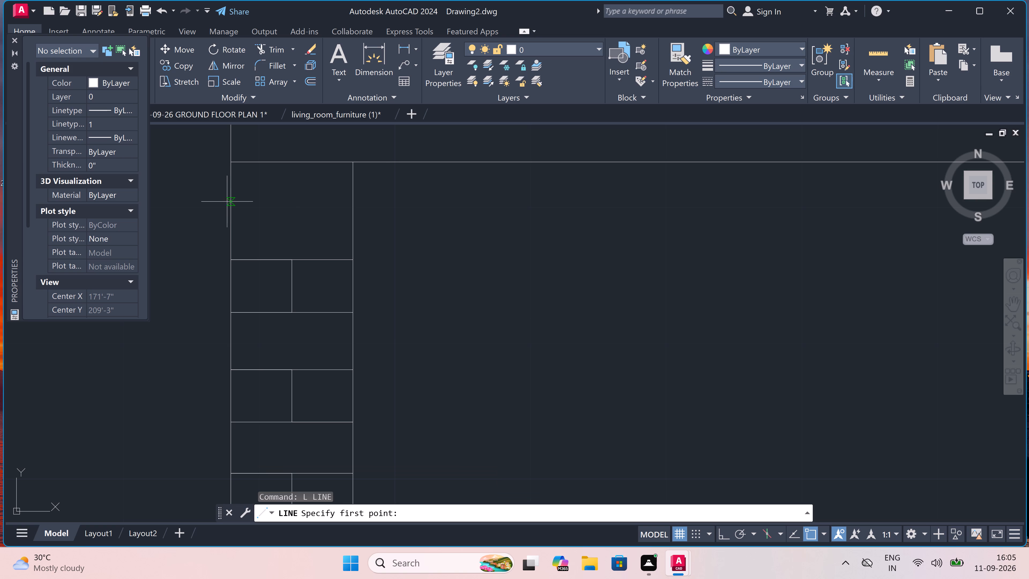
pyautogui.click(232, 207)
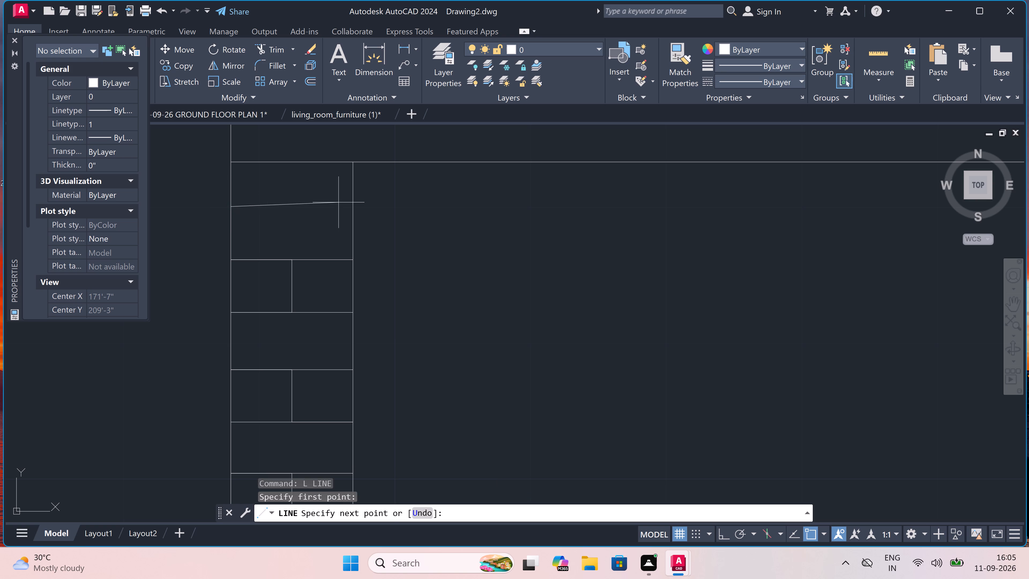
pyautogui.press('F8')
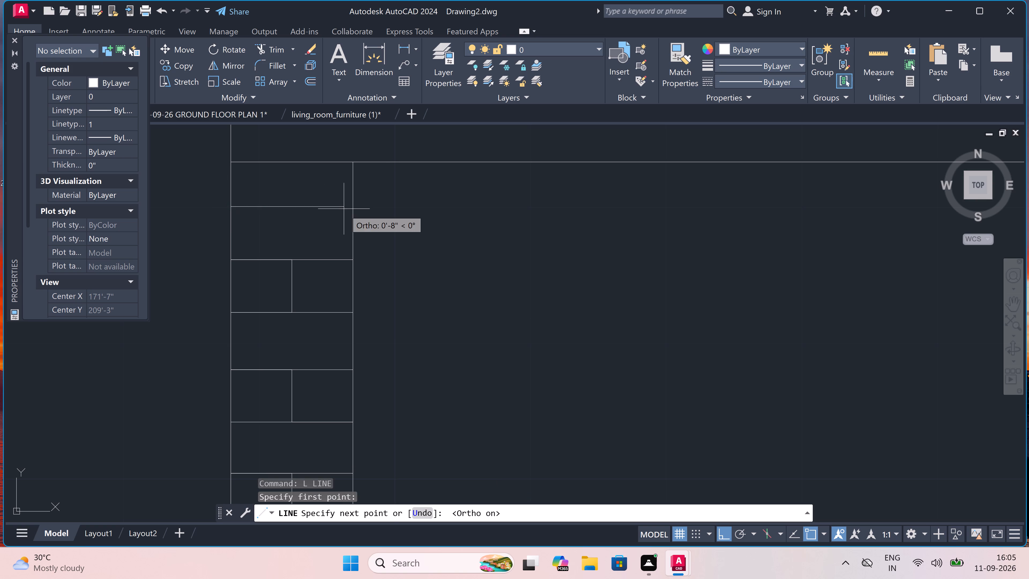
pyautogui.click(349, 209)
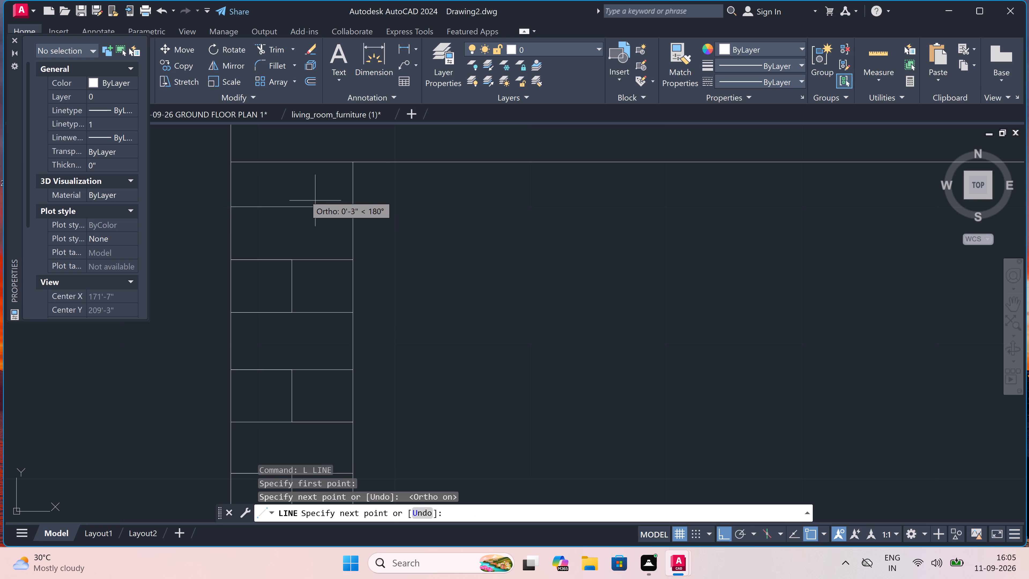
pyautogui.moveTo(299, 207); pyautogui.dragTo(299, 202)
pyautogui.click(298, 161)
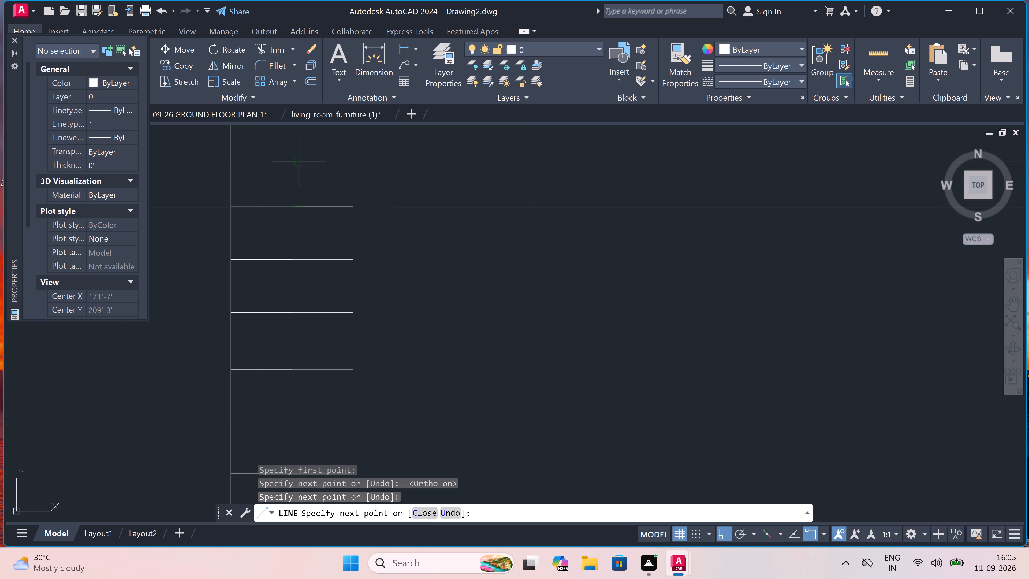
pyautogui.press('Escape')
# Draw the first brick course in Section-AA's left parapet wall above the roof slab: two horizontal joints linked by a central vertical joint about 3" high.
pyautogui.scroll(-8, 298, 161)
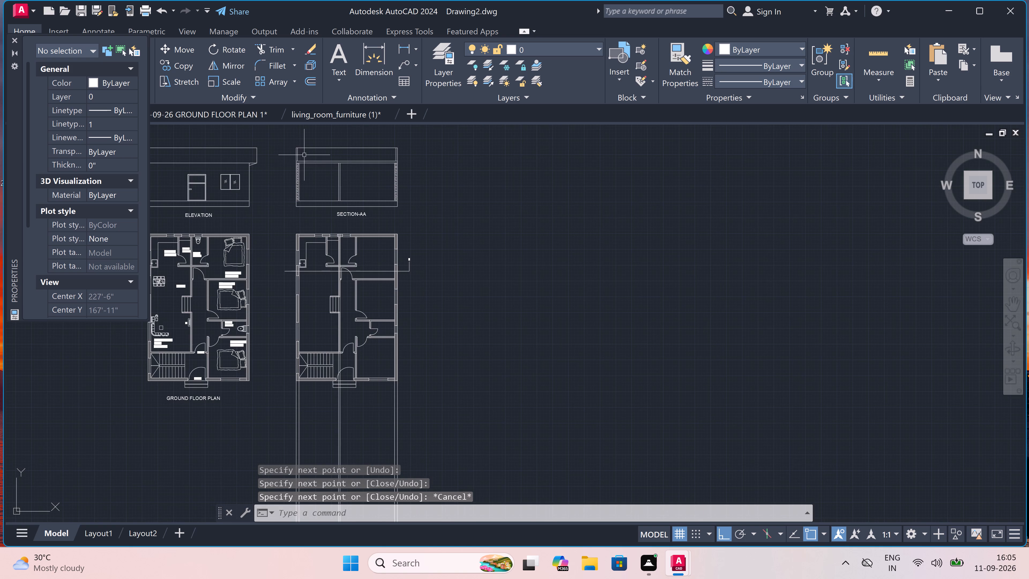
pyautogui.scroll(3, 304, 155)
pyautogui.scroll(-3, 297, 157)
pyautogui.scroll(2, 294, 156)
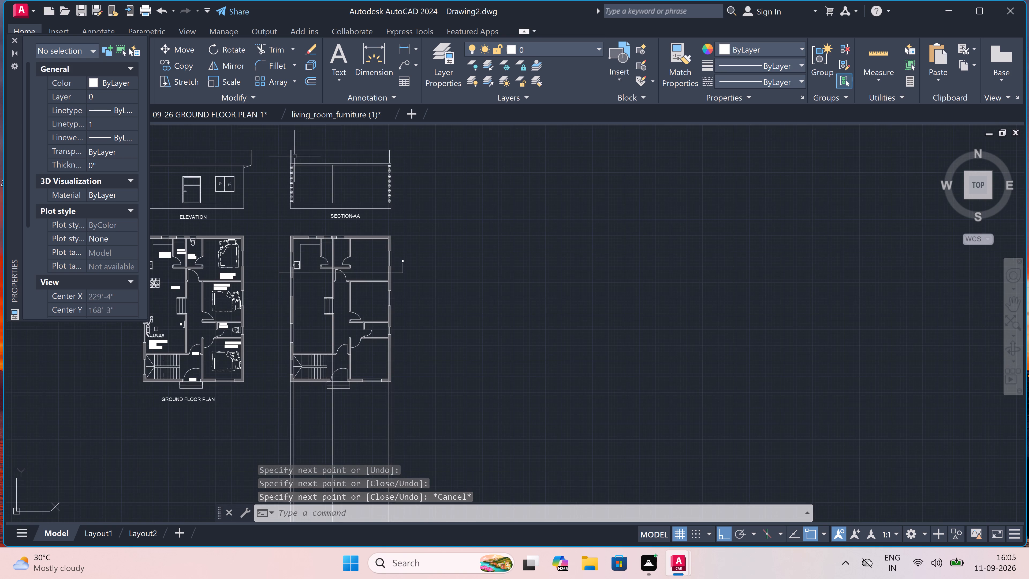
pyautogui.scroll(4, 294, 156)
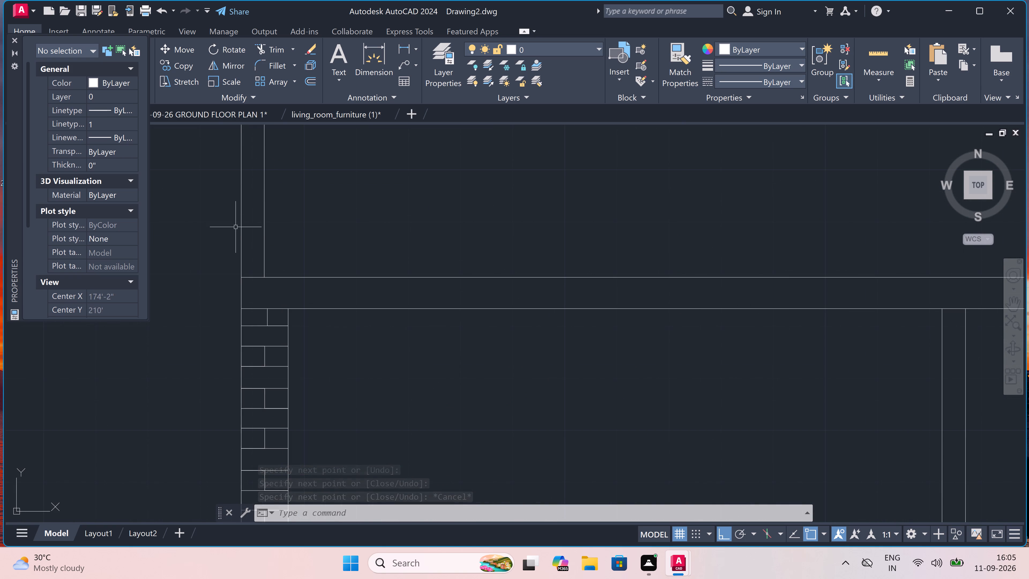
pyautogui.scroll(2, 246, 249)
pyautogui.press('space')
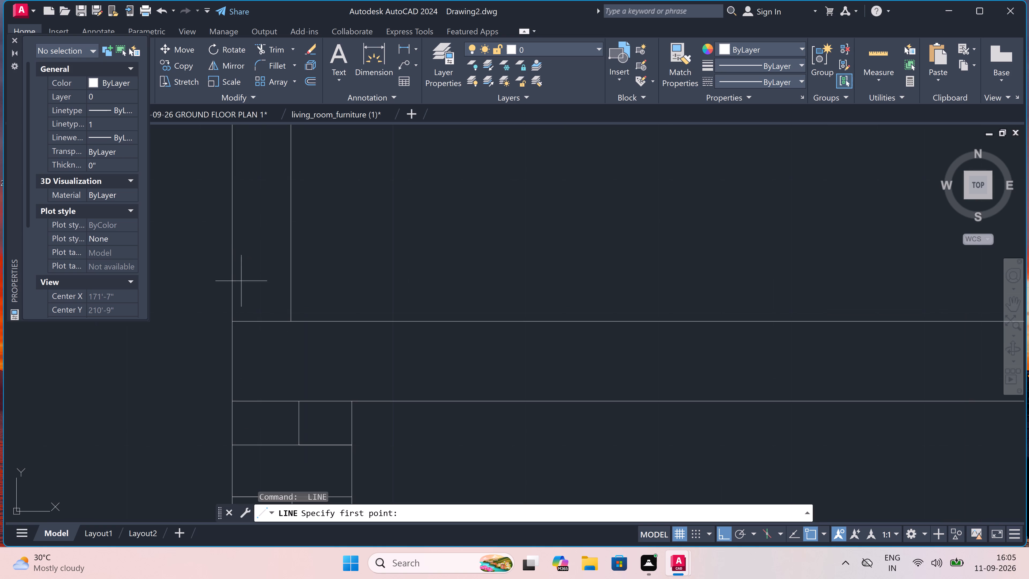
pyautogui.click(231, 276)
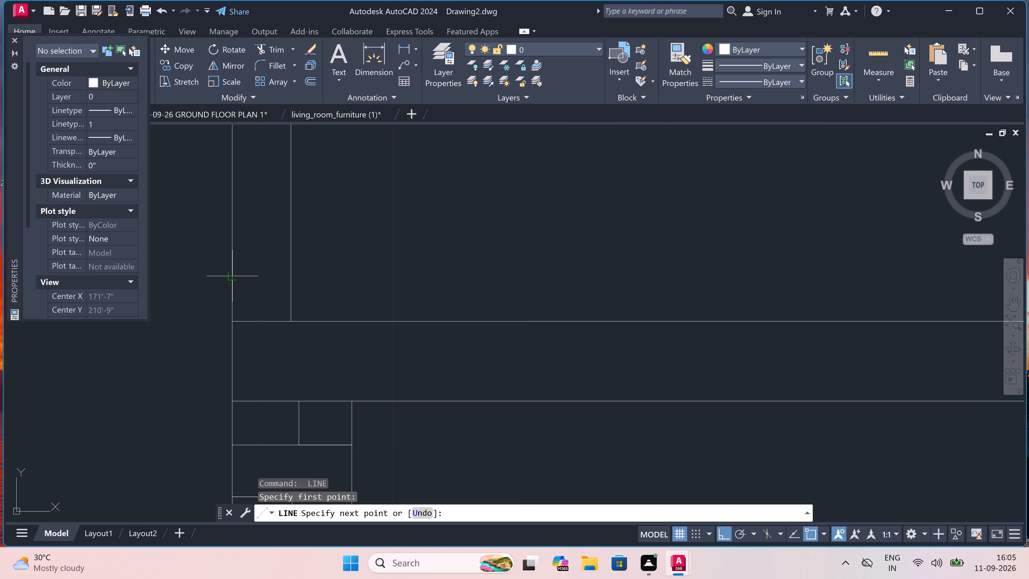
pyautogui.click(290, 275)
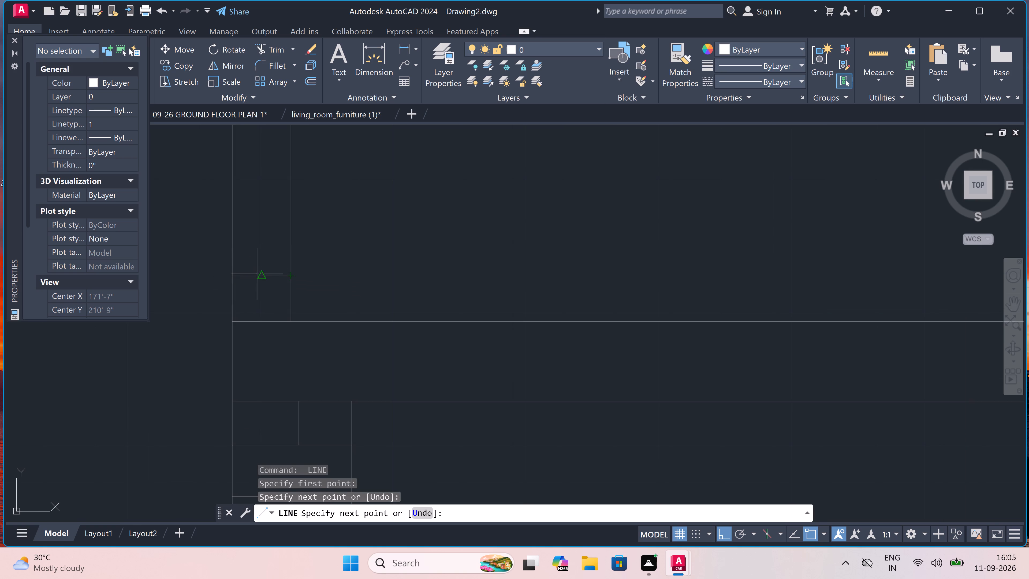
pyautogui.click(259, 277)
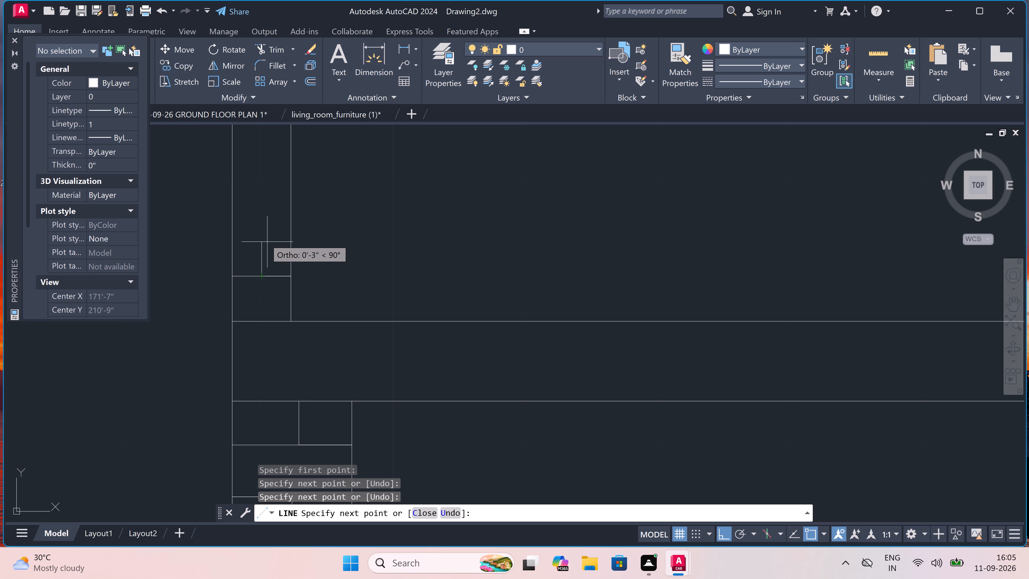
pyautogui.click(261, 237)
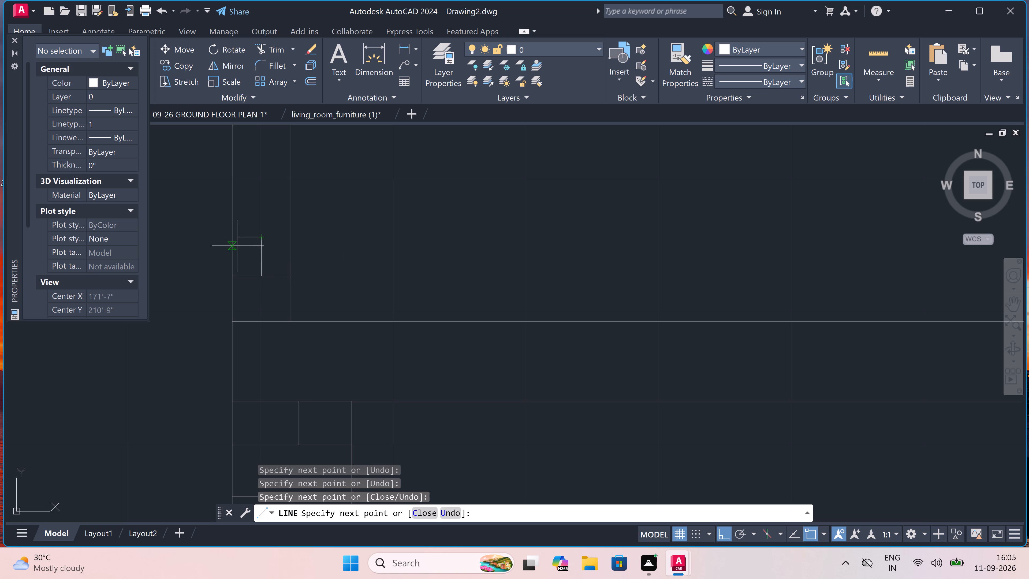
pyautogui.moveTo(234, 237); pyautogui.dragTo(236, 236)
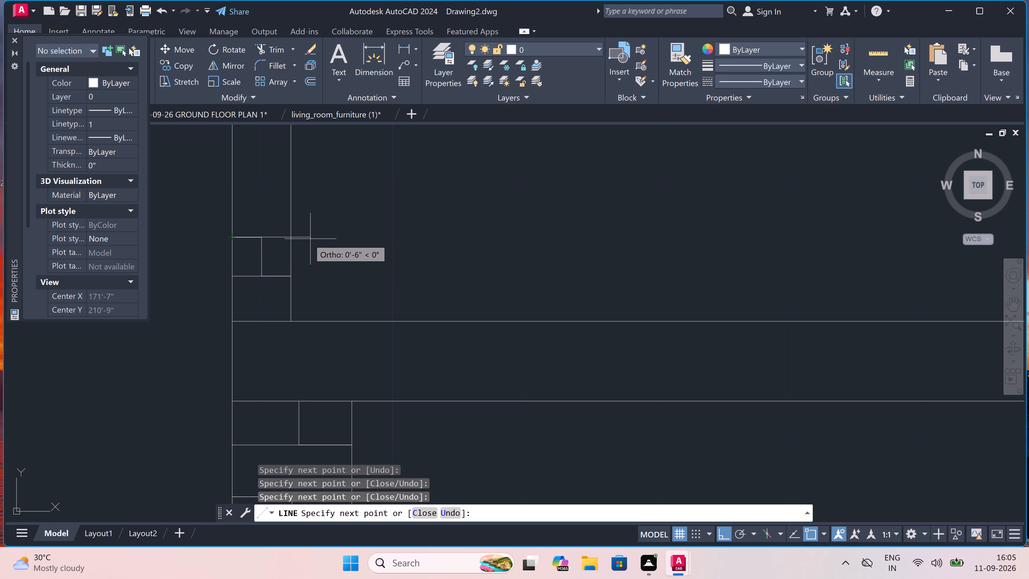
pyautogui.click(294, 235)
# Continue the joint lines into a second parapet brick course above, with a central vertical joint about 3" high, and end the line.
pyautogui.moveTo(290, 206); pyautogui.dragTo(287, 205)
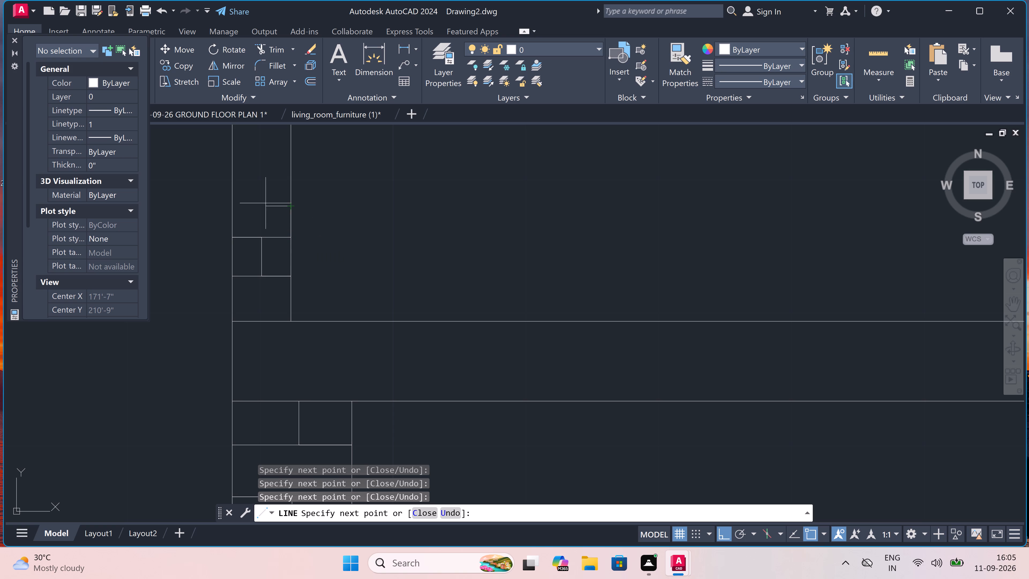
pyautogui.click(230, 207)
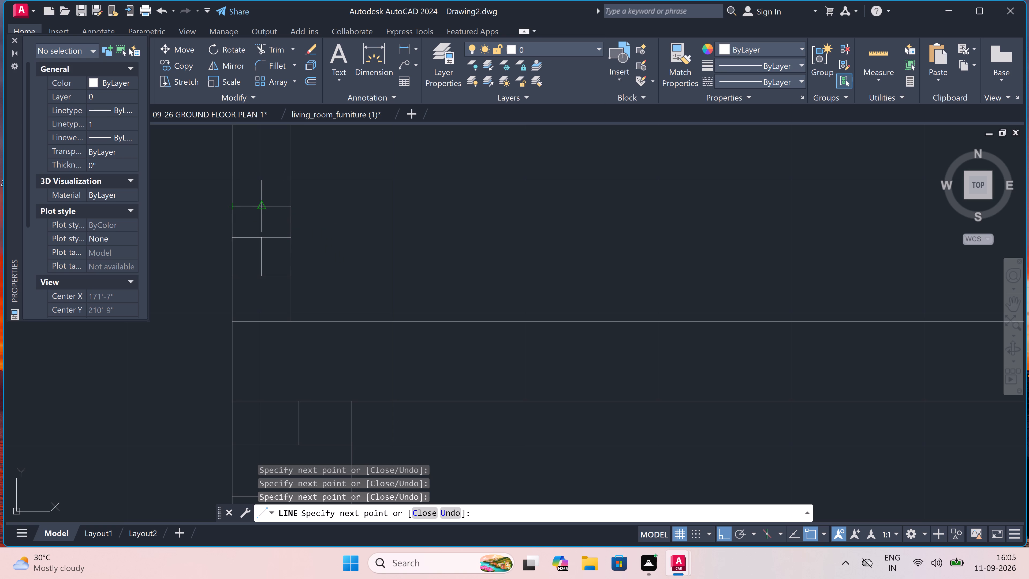
pyautogui.click(260, 209)
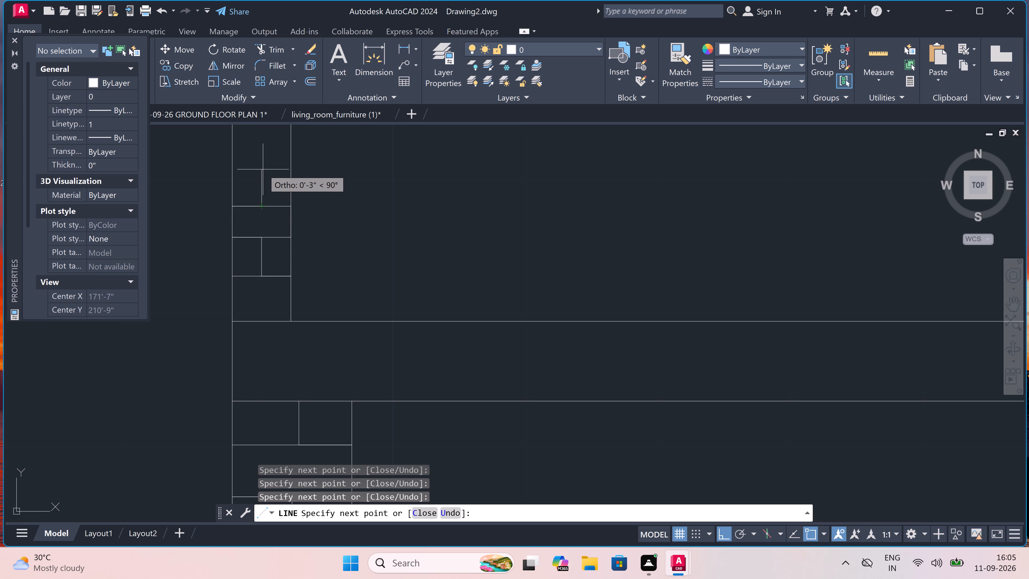
pyautogui.click(261, 168)
pyautogui.click(229, 170)
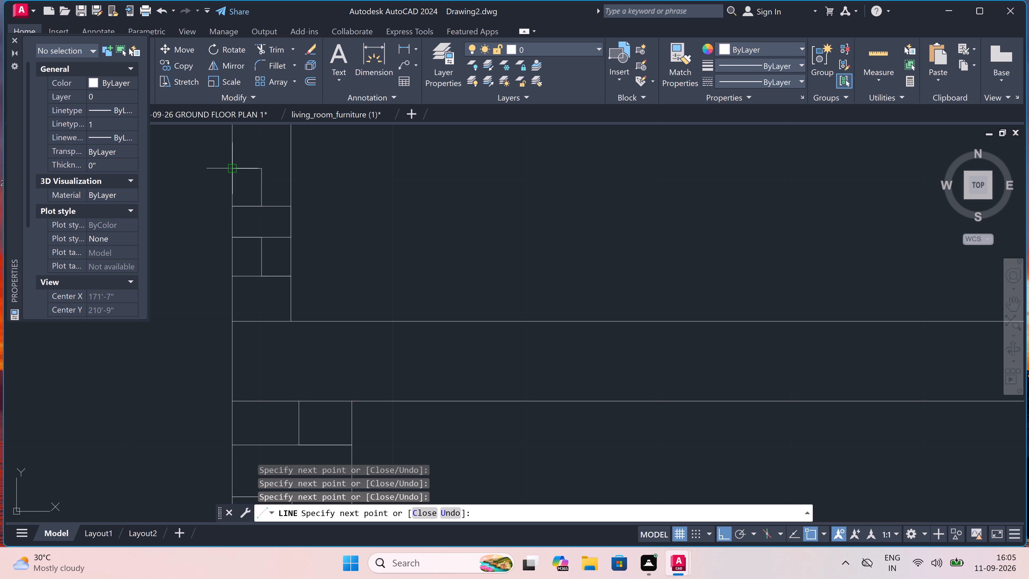
pyautogui.click(291, 166)
pyautogui.press('Escape')
# Copy the two parapet brick courses from their lower outer corner and place two sets upward along the left parapet wall.
pyautogui.click(283, 160)
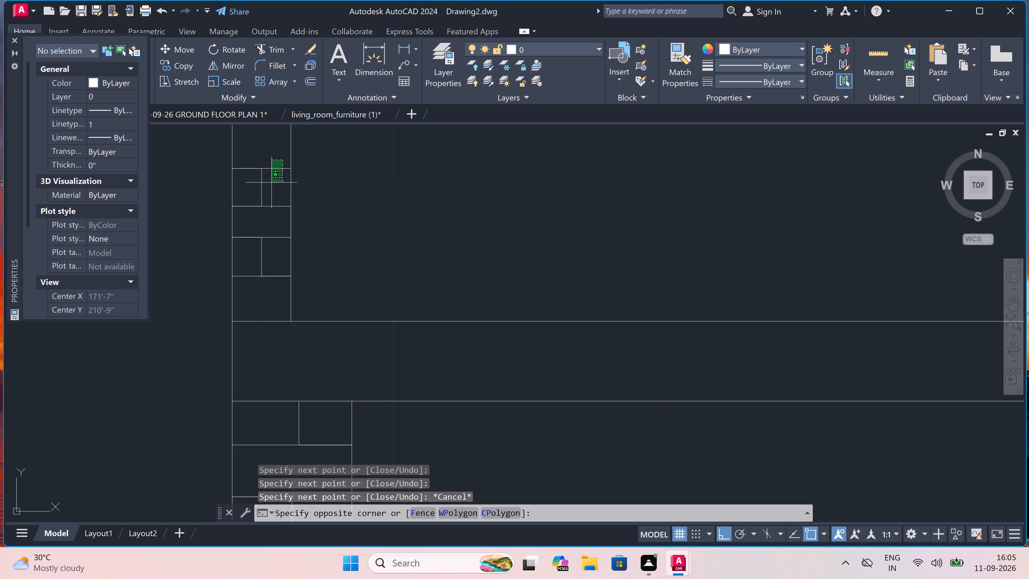
pyautogui.click(251, 286)
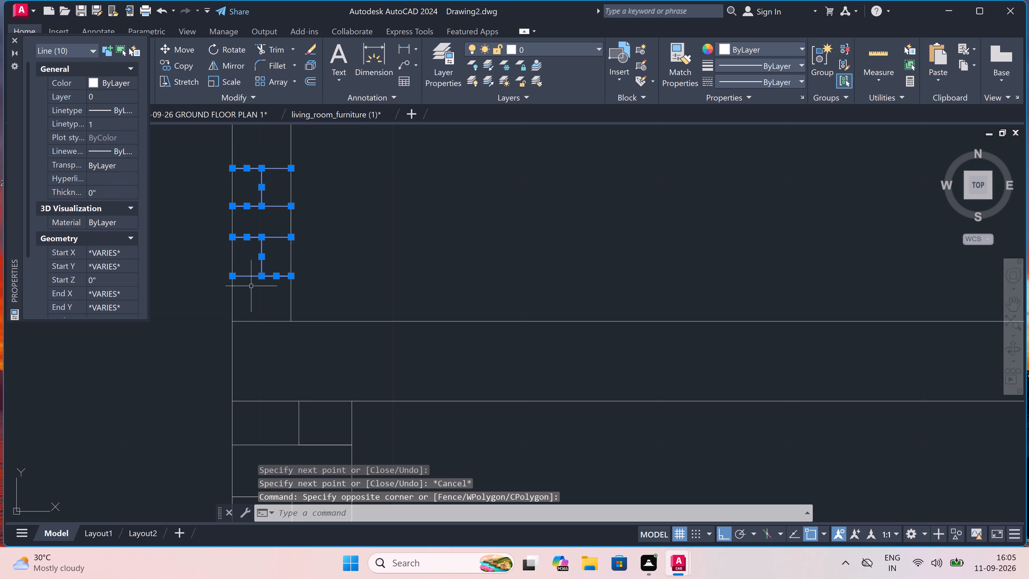
pyautogui.click(185, 63)
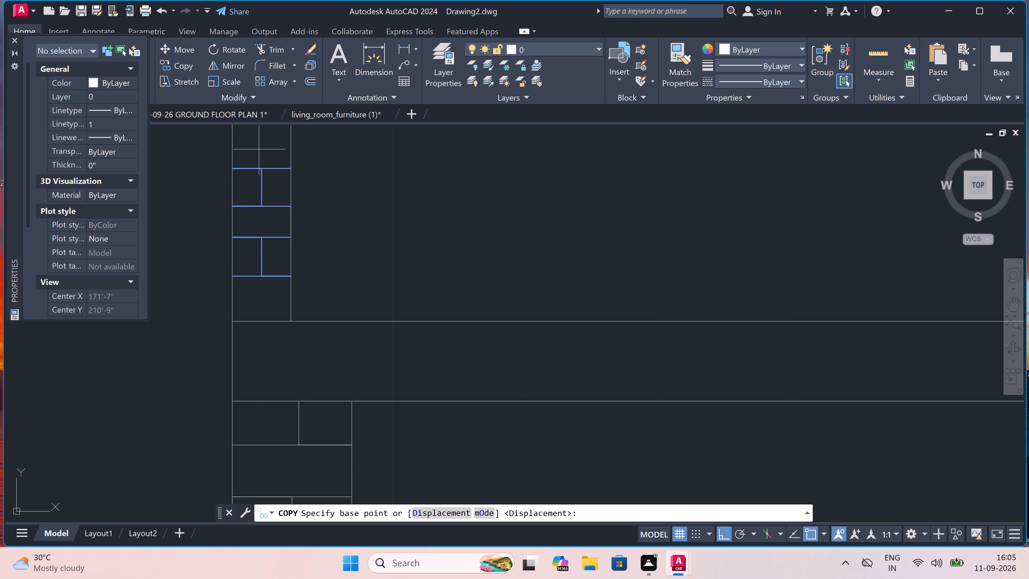
pyautogui.click(233, 276)
pyautogui.scroll(-3, 236, 250)
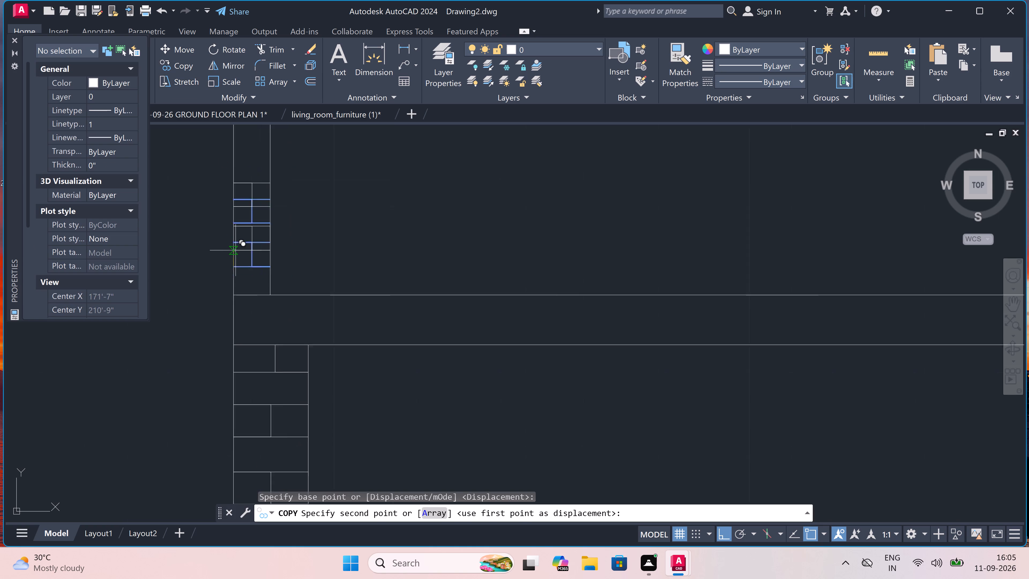
pyautogui.scroll(-1, 236, 250)
pyautogui.scroll(4, 236, 229)
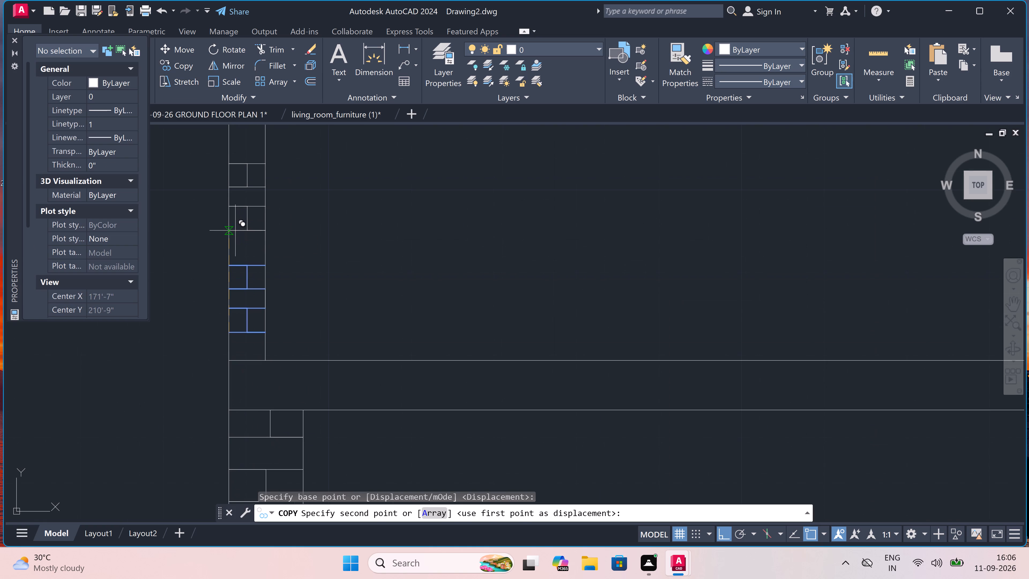
pyautogui.click(231, 243)
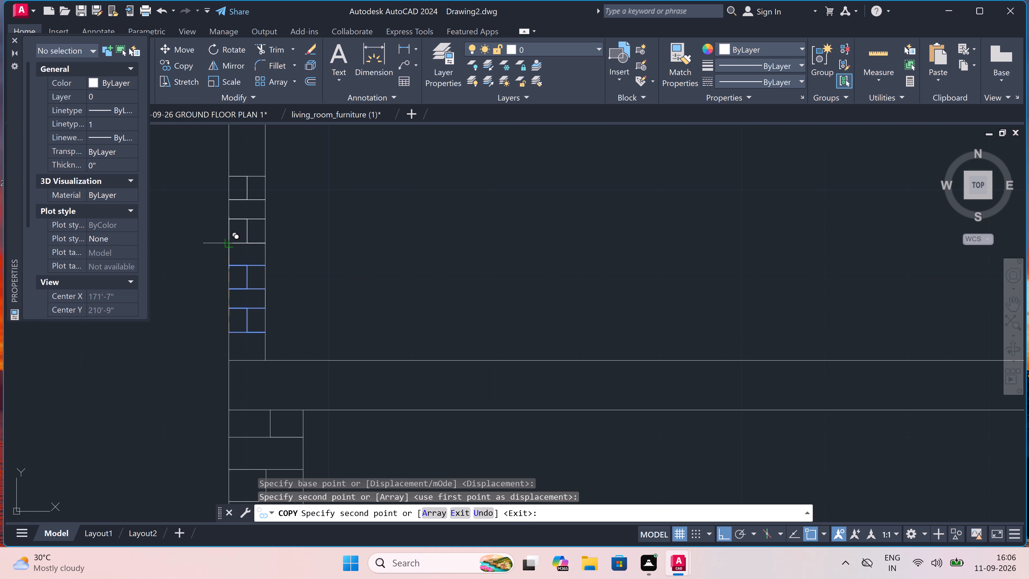
pyautogui.scroll(-2, 231, 243)
pyautogui.scroll(3, 237, 209)
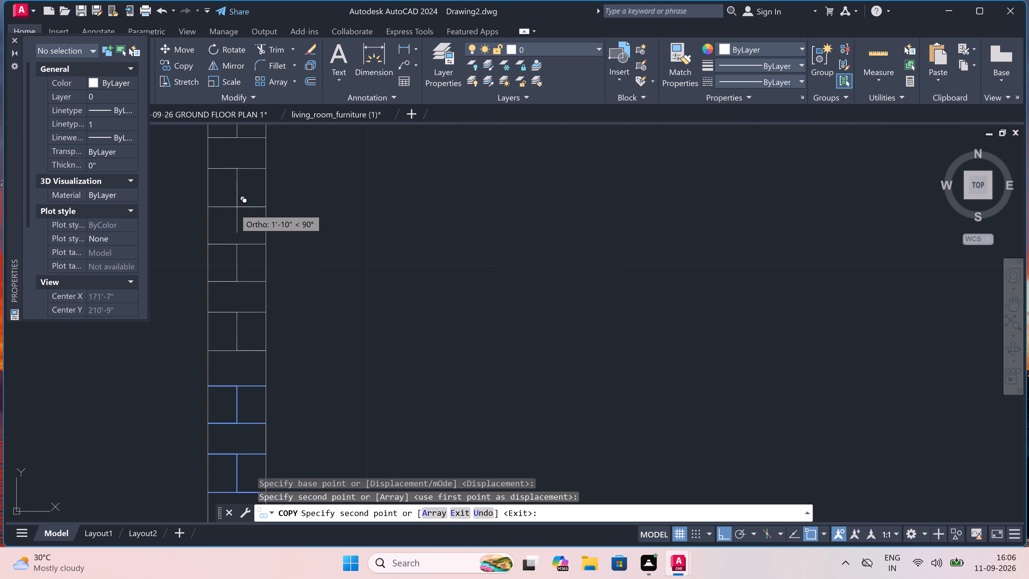
pyautogui.click(206, 211)
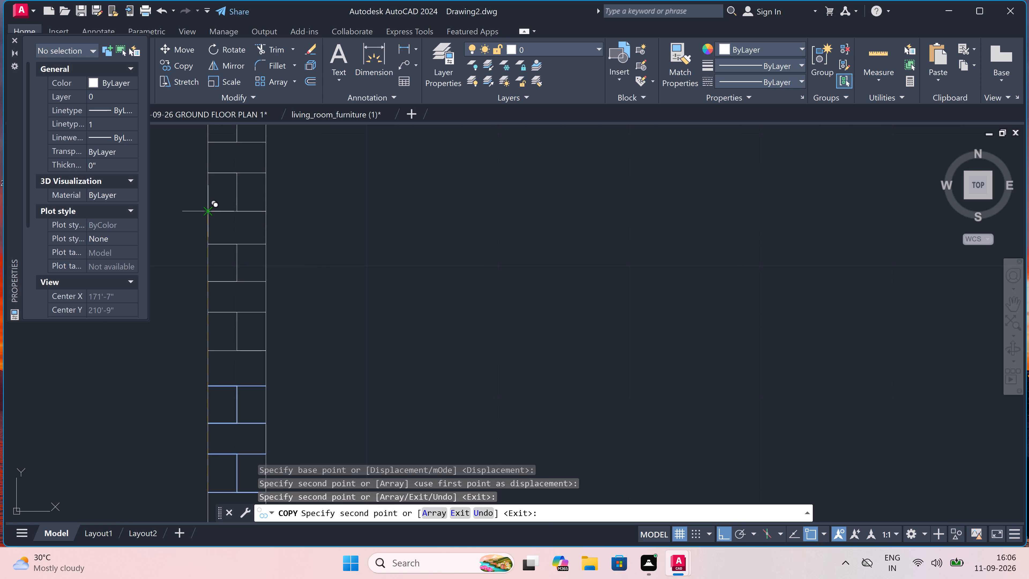
# Place a third copy of the brick courses at the top of the left parapet wall and end the copying.
pyautogui.scroll(-2, 206, 211)
pyautogui.scroll(-4, 211, 179)
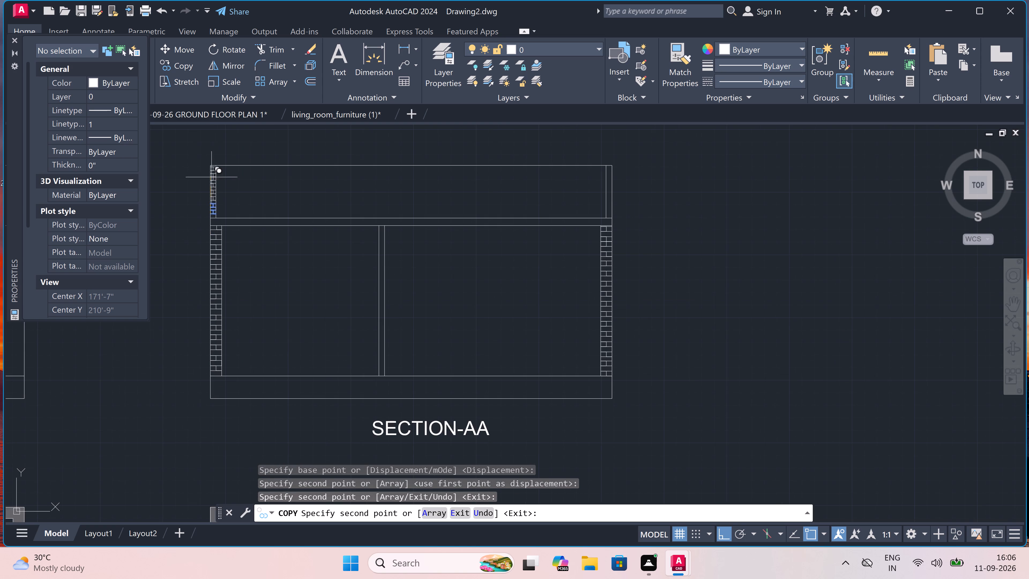
pyautogui.scroll(4, 210, 171)
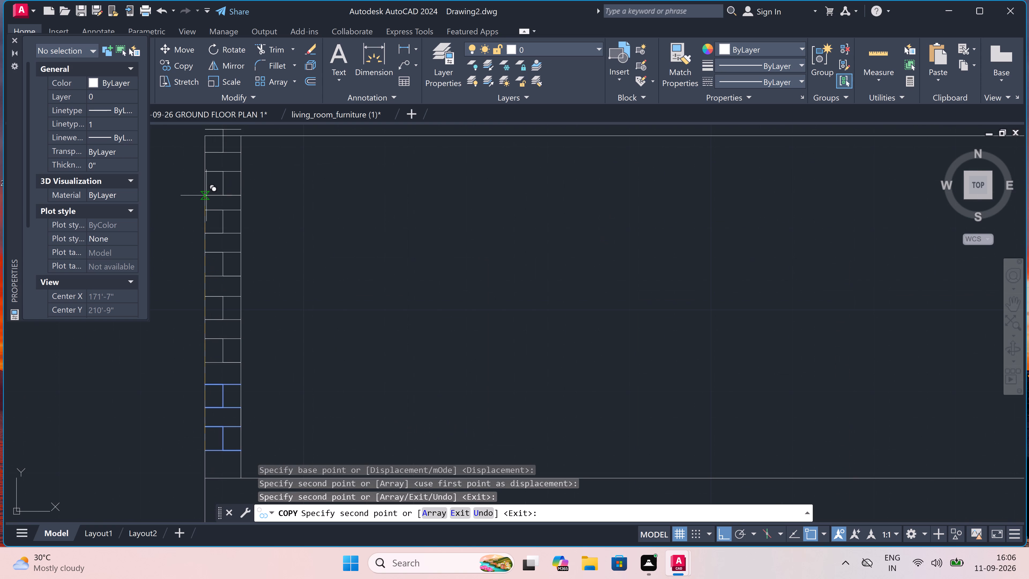
pyautogui.scroll(1, 206, 196)
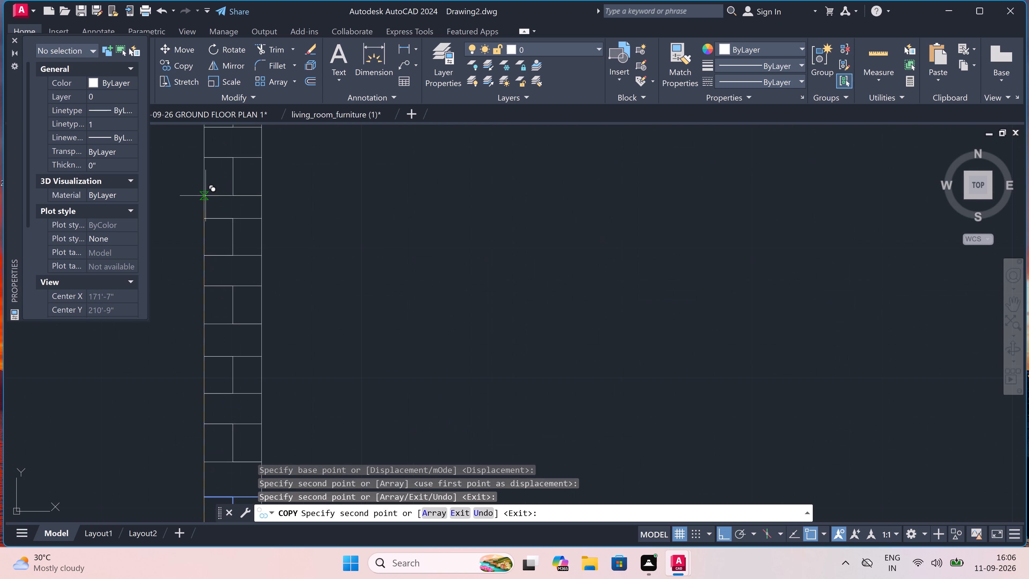
pyautogui.click(206, 203)
pyautogui.scroll(-3, 206, 203)
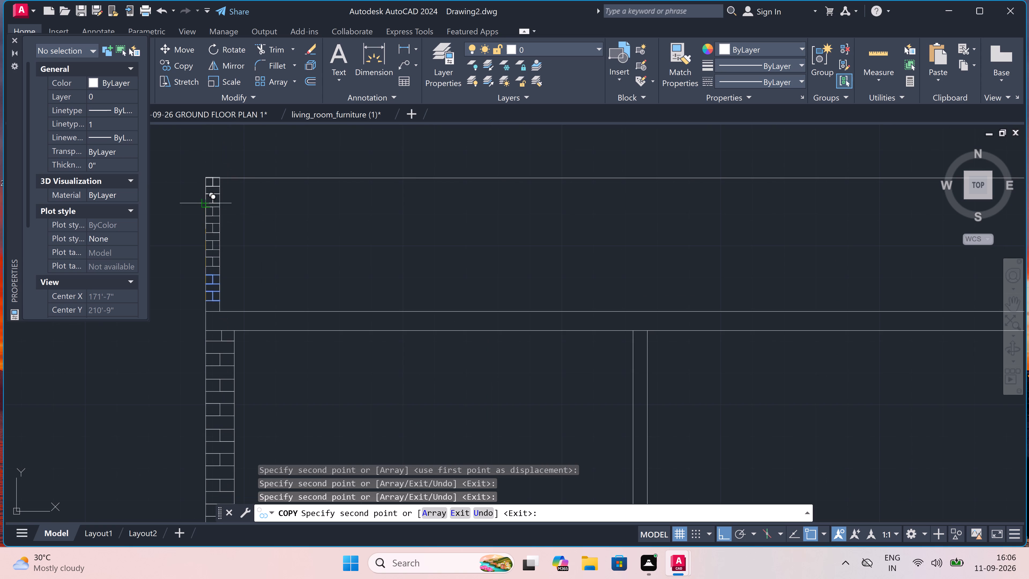
pyautogui.press('Escape')
# Close the Properties palette that covers part of the drawing beside Section-AA's left parapet.
pyautogui.scroll(-1, 302, 224)
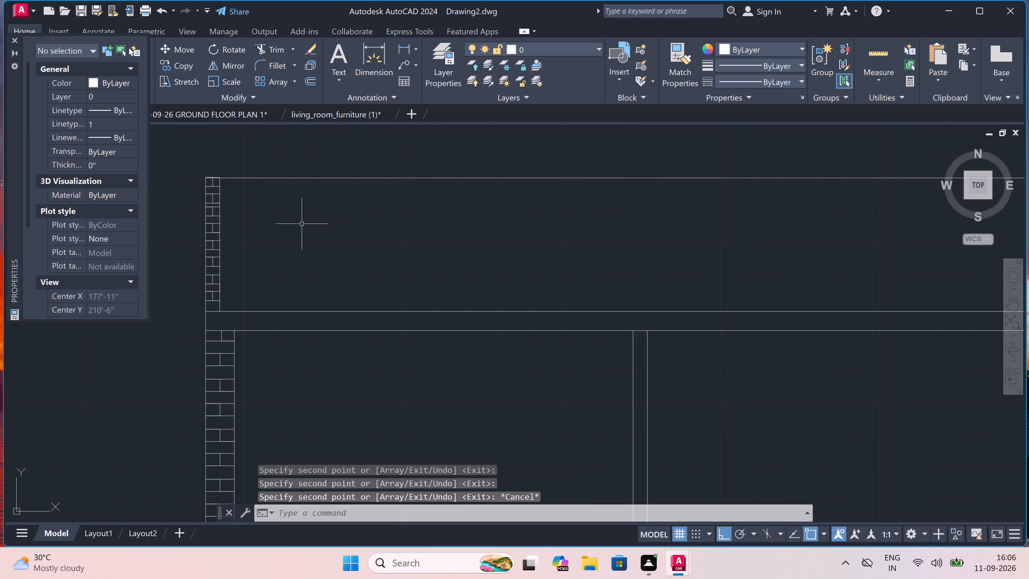
pyautogui.scroll(-1, 302, 224)
pyautogui.scroll(5, 271, 208)
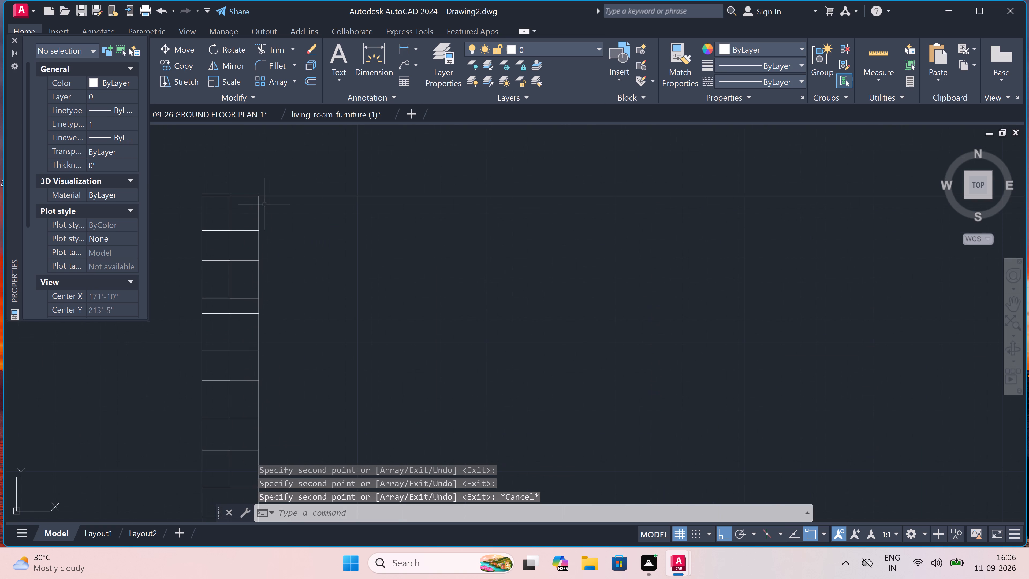
pyautogui.scroll(4, 224, 195)
pyautogui.scroll(-2, 226, 184)
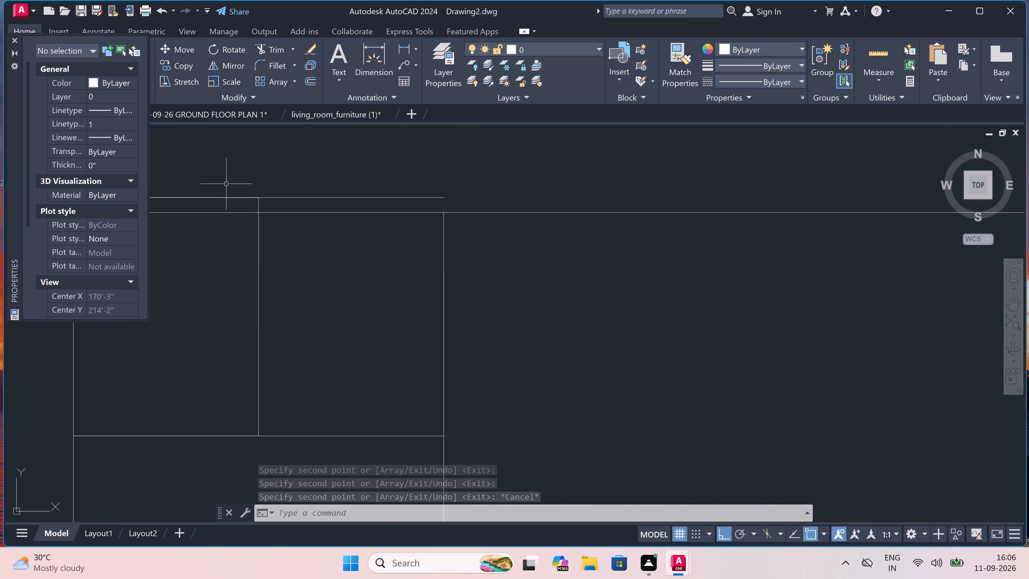
pyautogui.scroll(-2, 226, 184)
pyautogui.scroll(3, 219, 179)
pyautogui.scroll(-2, 221, 185)
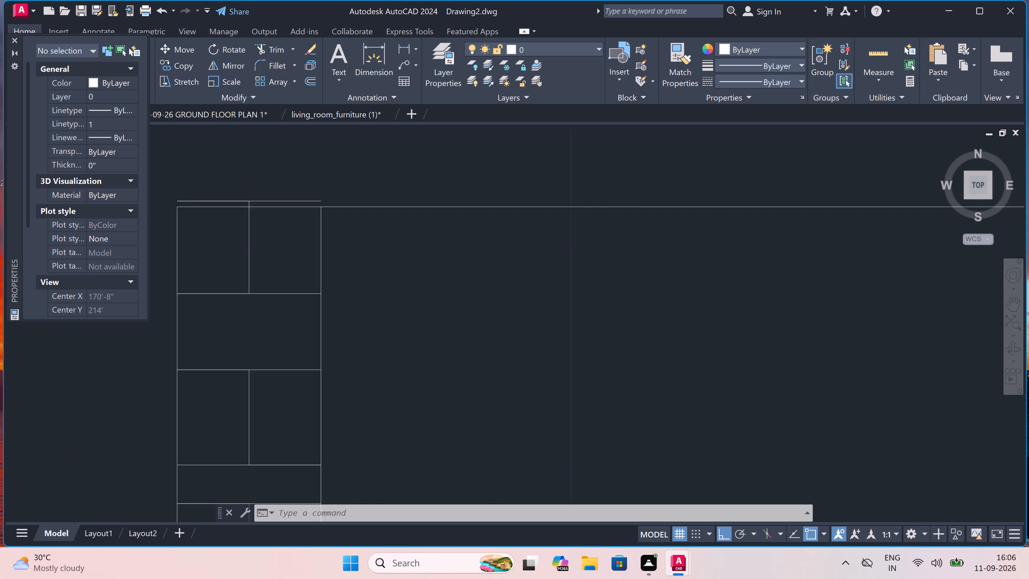
pyautogui.scroll(1, 197, 188)
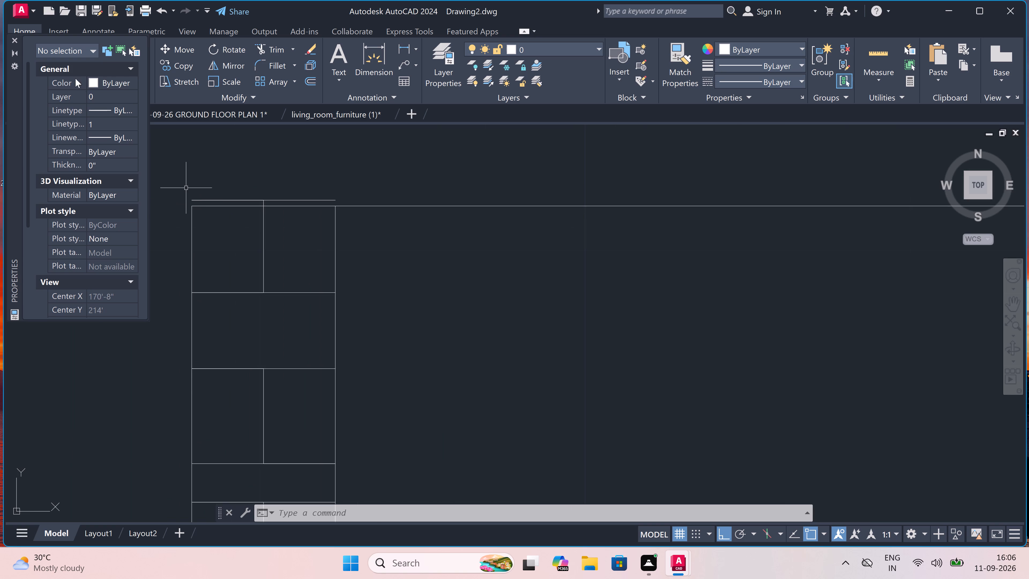
pyautogui.click(14, 36)
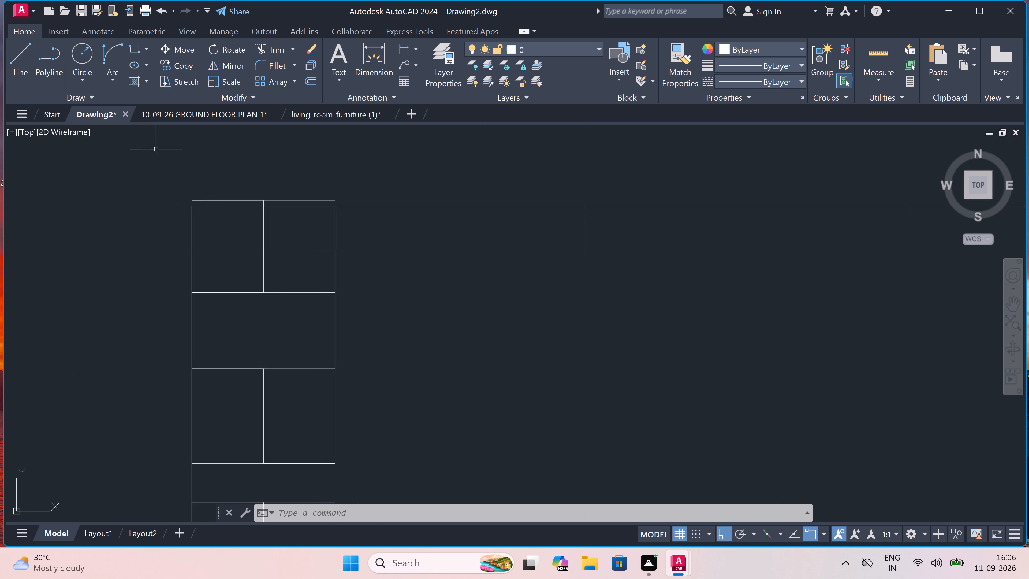
# Trim away the horizontal and vertical brick joint lines projecting above the top line of Section-AA's left parapet wall.
pyautogui.scroll(1, 219, 189)
pyautogui.write('TR')
pyautogui.press('space')
pyautogui.click(250, 207)
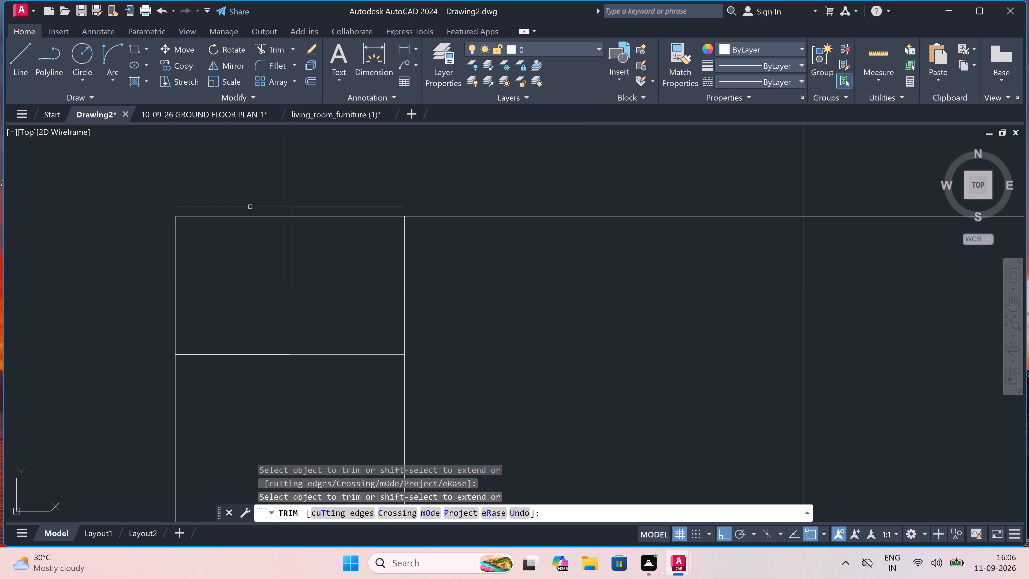
pyautogui.click(317, 211)
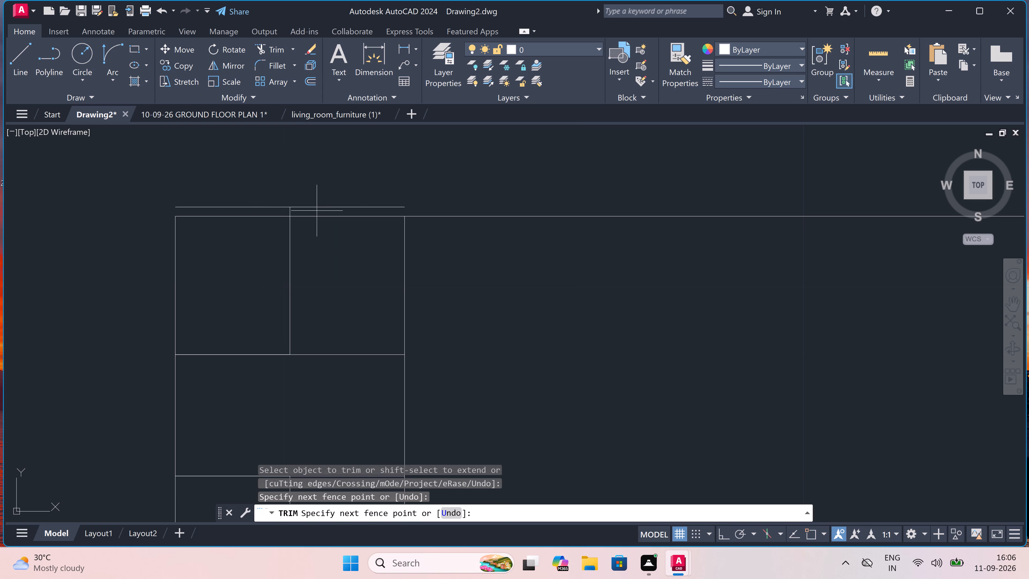
pyautogui.click(318, 199)
pyautogui.doubleClick(277, 205)
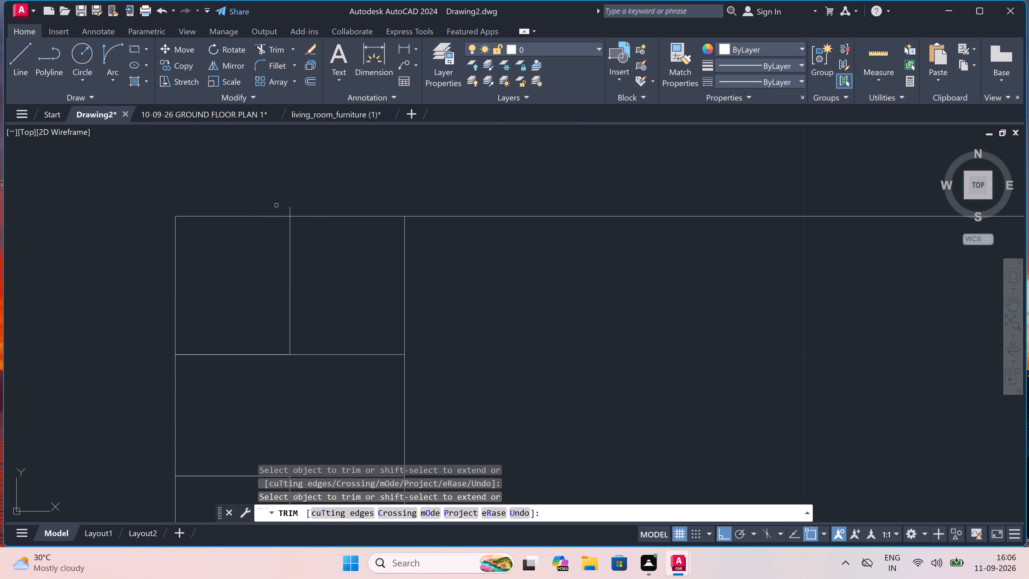
pyautogui.click(288, 209)
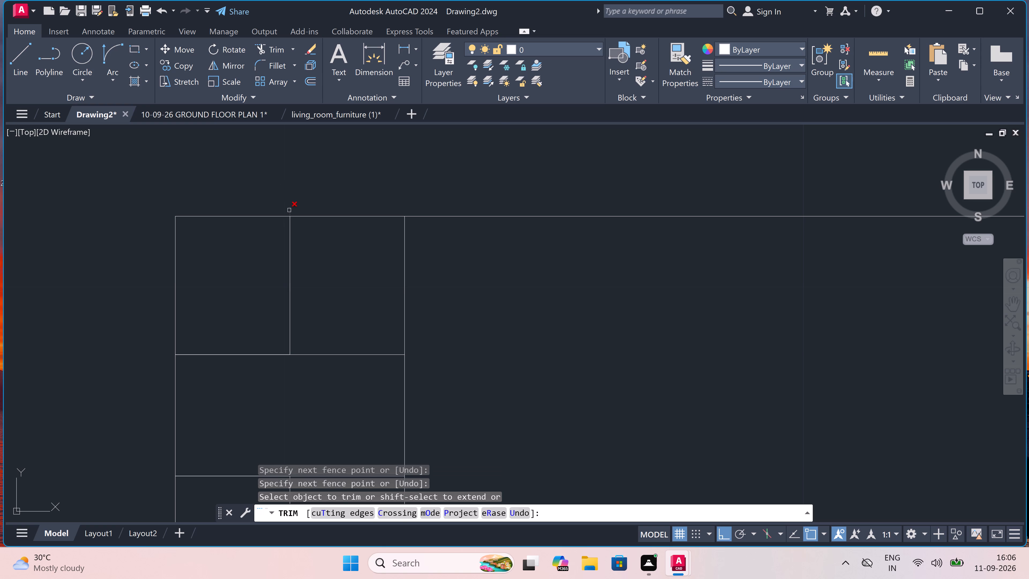
pyautogui.click(289, 210)
pyautogui.press('Escape')
# Draw the first brick course in Section-AA's right parapet wall above the roof slab: two horizontal joints linked by a central vertical joint.
pyautogui.scroll(-4, 279, 194)
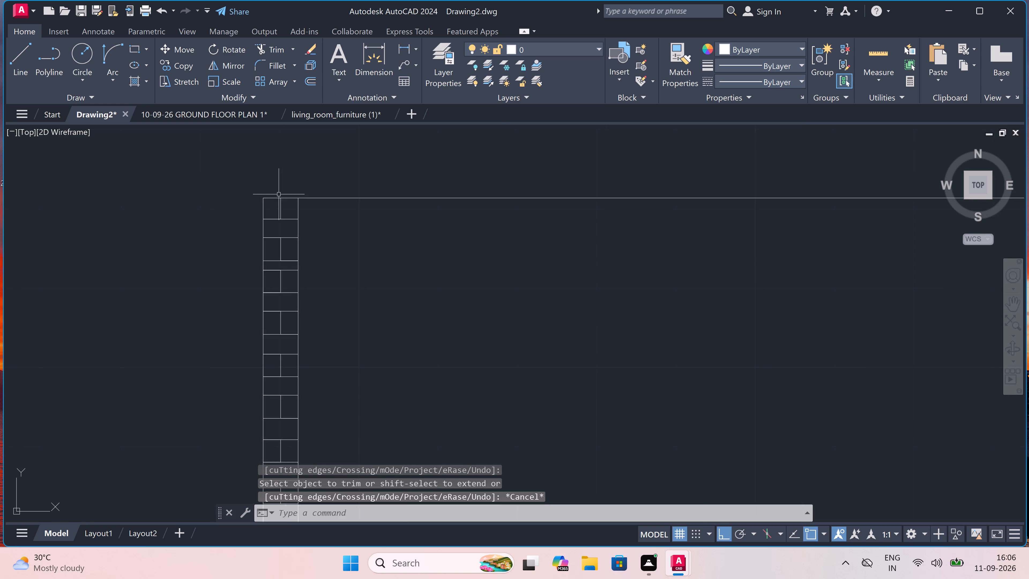
pyautogui.scroll(-4, 279, 194)
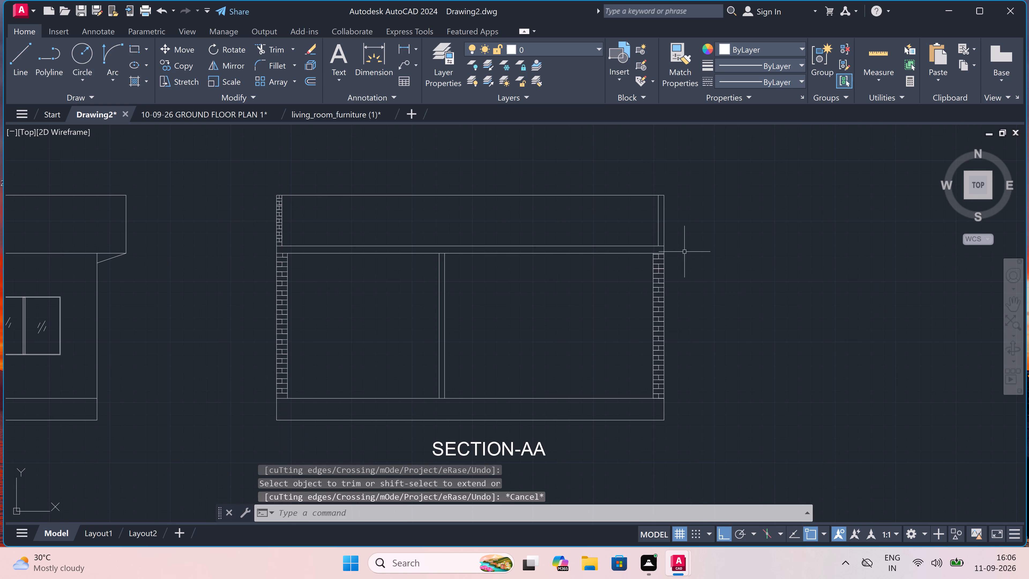
pyautogui.scroll(3, 699, 248)
pyautogui.scroll(1, 577, 198)
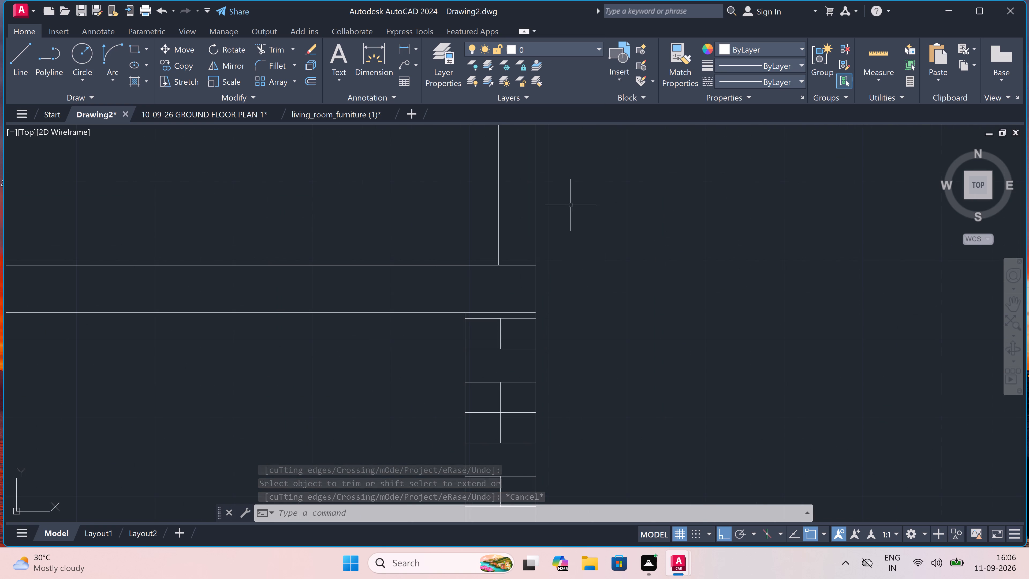
pyautogui.press('space')
pyautogui.press('Escape')
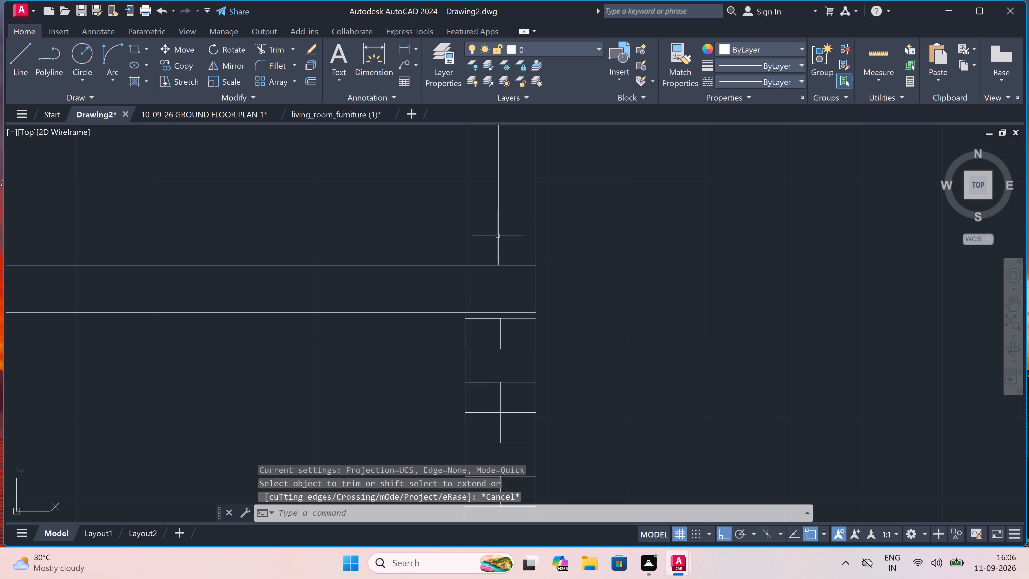
pyautogui.press('l')
pyautogui.press('space')
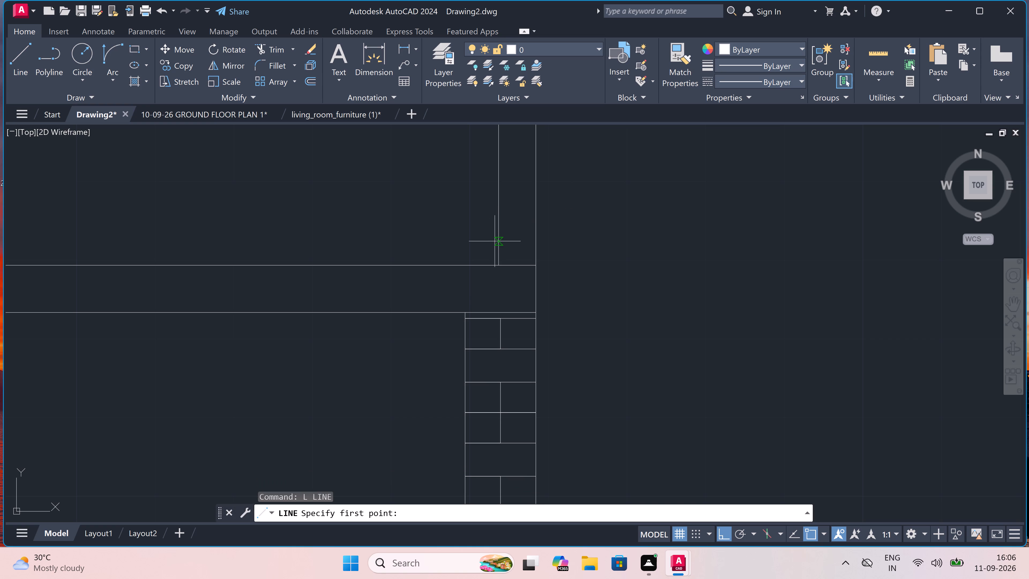
pyautogui.doubleClick(496, 238)
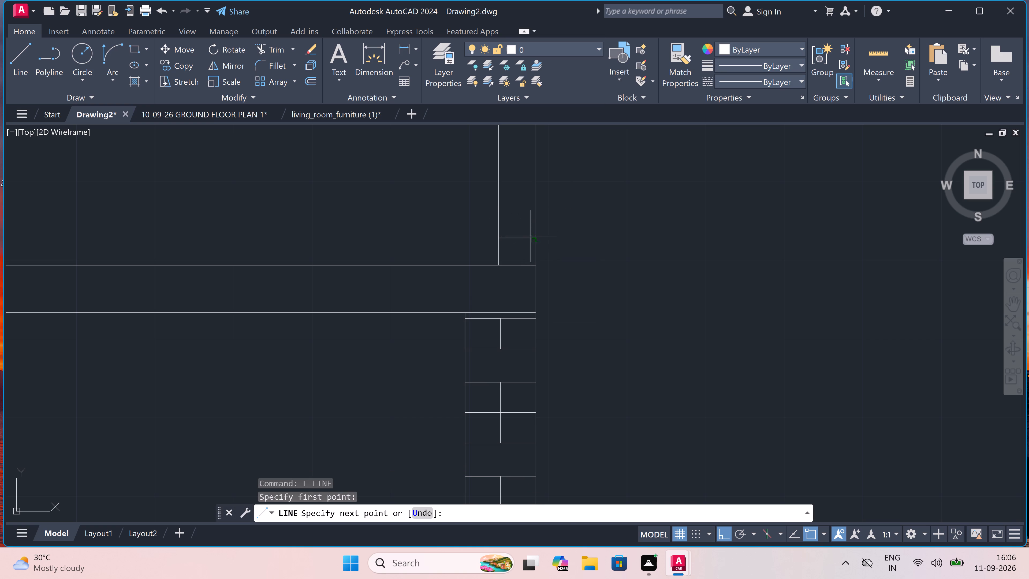
pyautogui.click(533, 238)
pyautogui.click(514, 236)
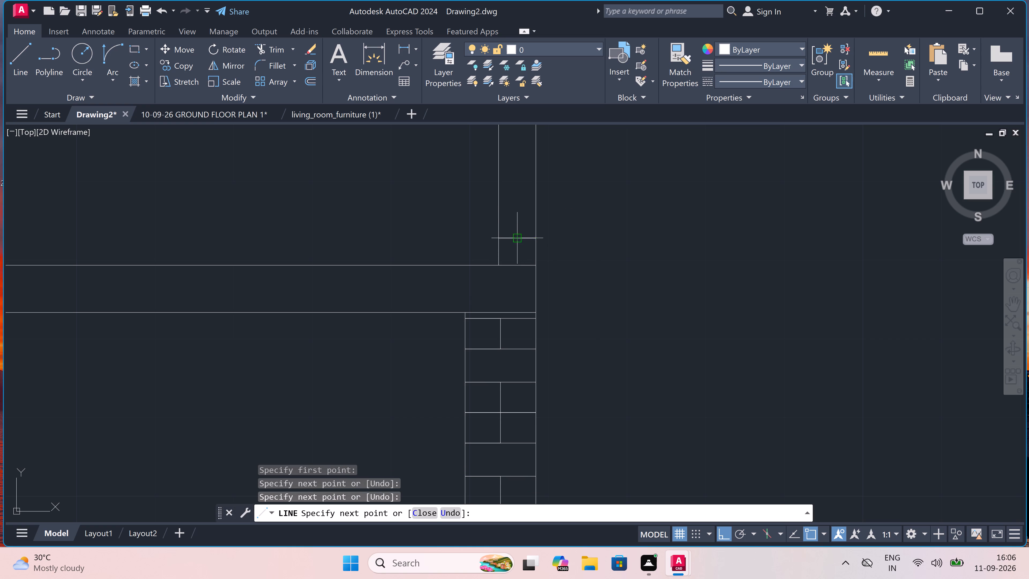
pyautogui.click(515, 216)
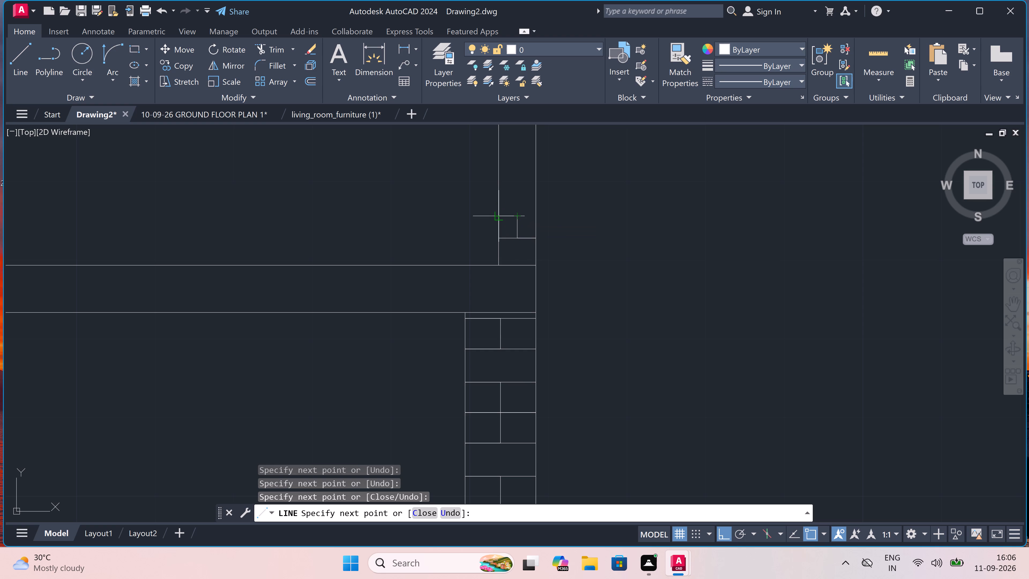
pyautogui.moveTo(499, 218); pyautogui.dragTo(504, 216)
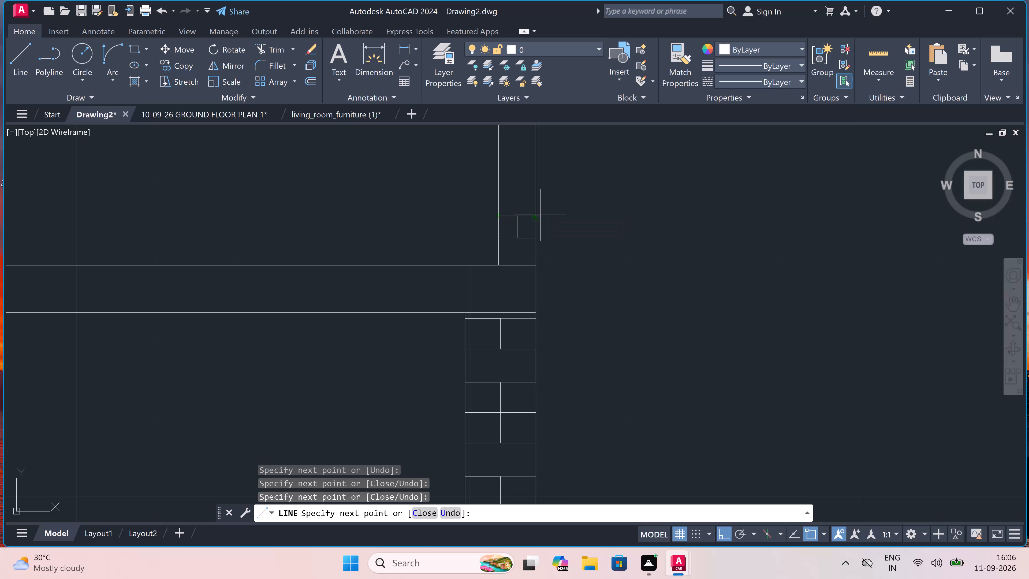
pyautogui.doubleClick(532, 214)
# Continue the joint lines into a second brick course above in the right parapet, with a central vertical joint, and end the line.
pyautogui.click(534, 188)
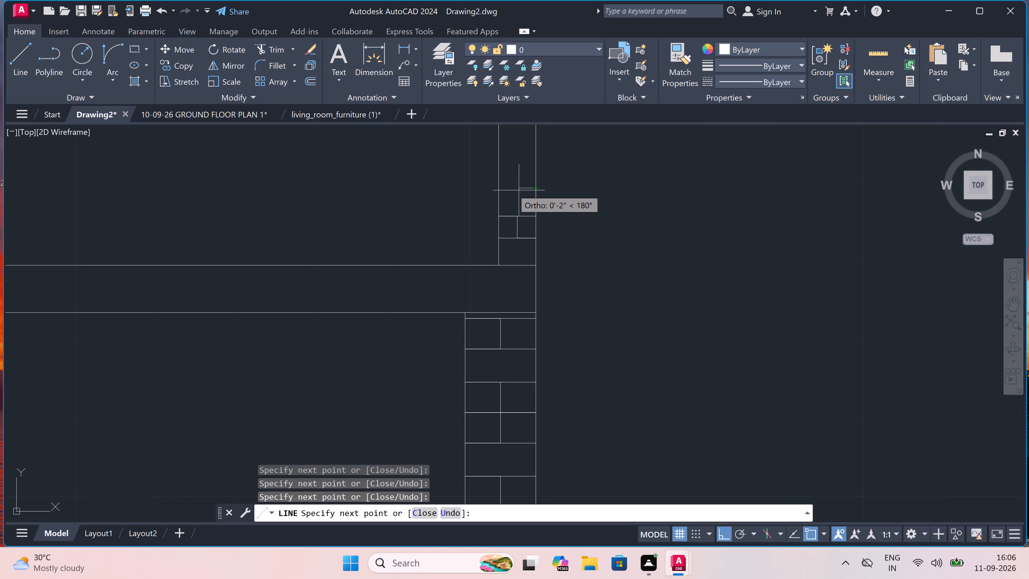
pyautogui.click(499, 188)
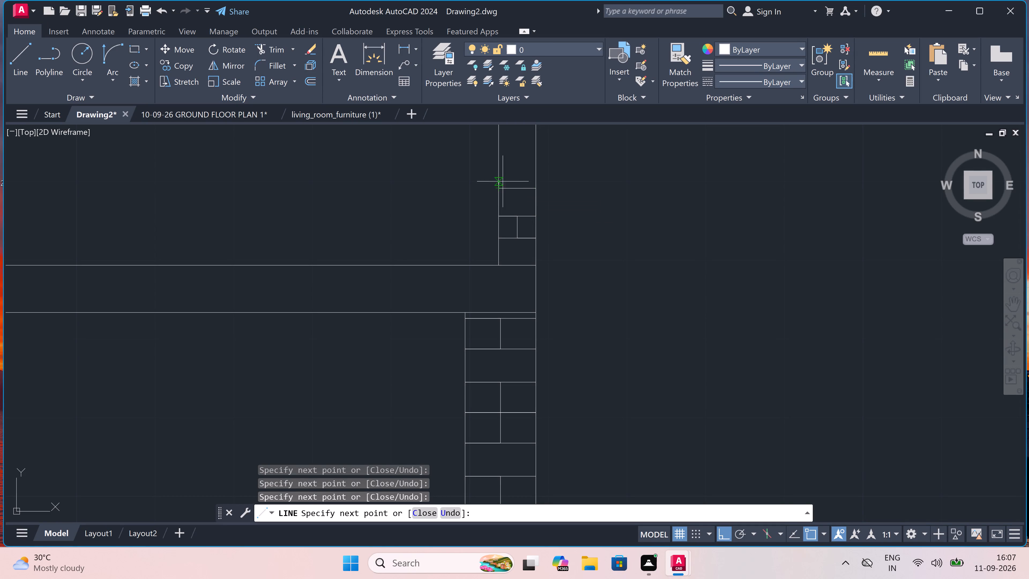
pyautogui.click(520, 187)
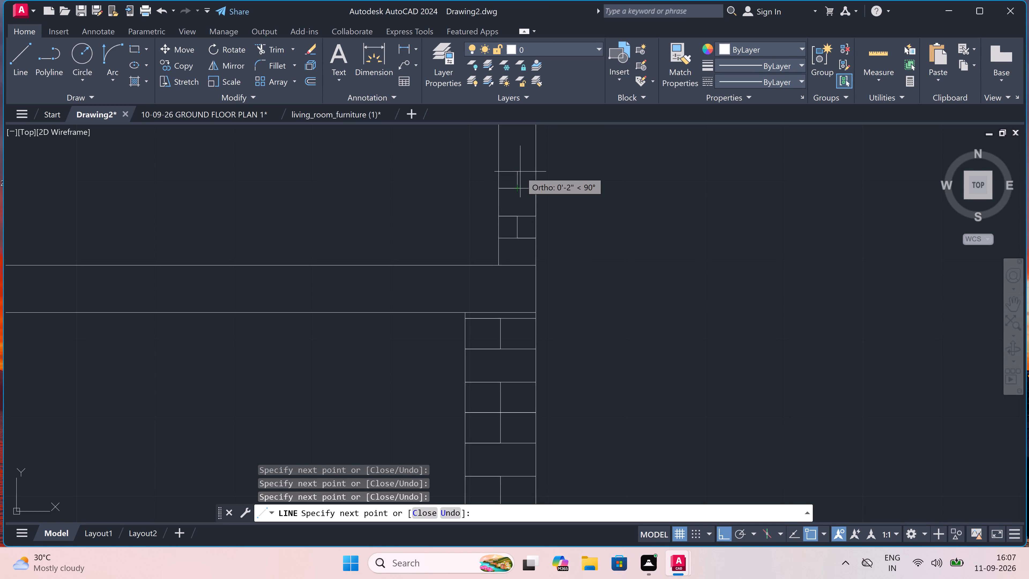
pyautogui.click(516, 163)
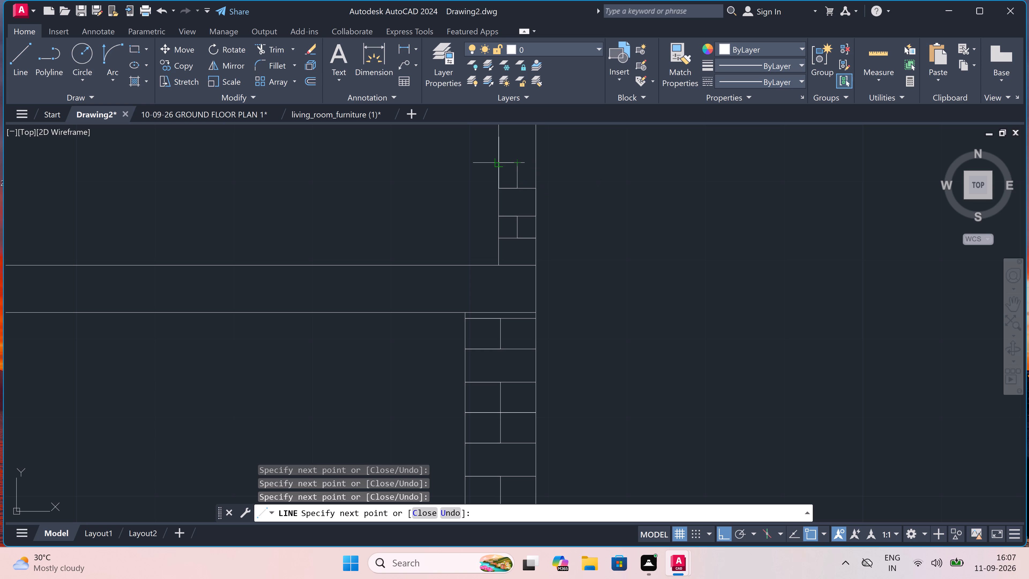
pyautogui.click(502, 161)
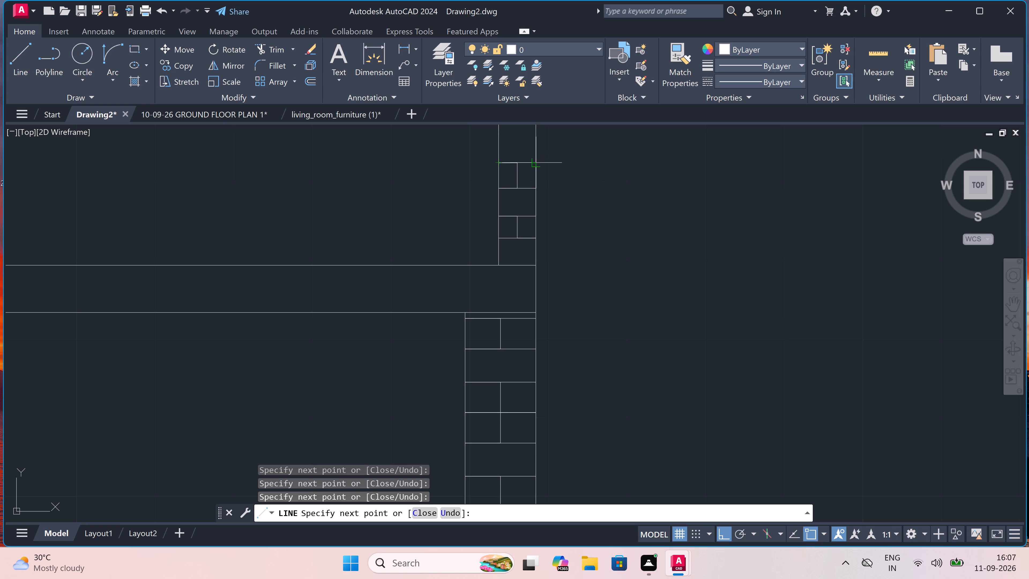
pyautogui.doubleClick(532, 164)
pyautogui.press('Escape')
# Copy the two right parapet brick courses from their lower inner corner, placing two sets upward along the wall, and end the copying.
pyautogui.moveTo(530, 159); pyautogui.dragTo(529, 163)
pyautogui.click(506, 240)
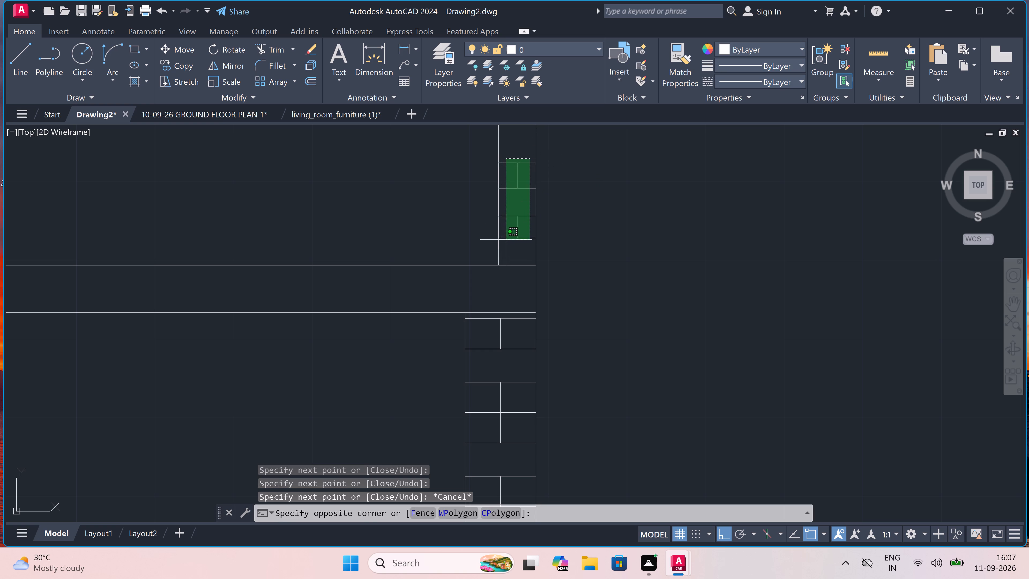
pyautogui.click(182, 62)
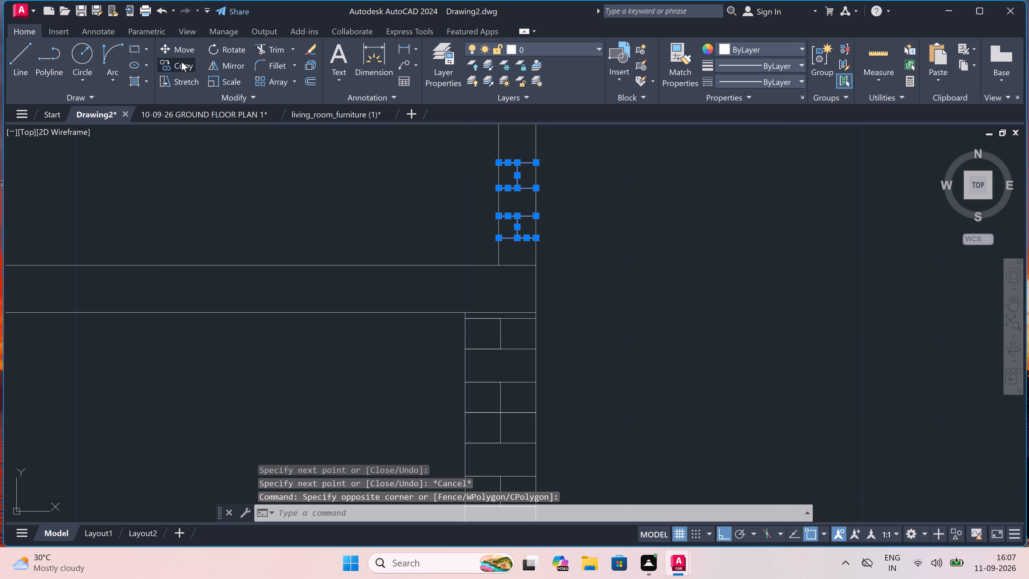
pyautogui.scroll(-4, 311, 204)
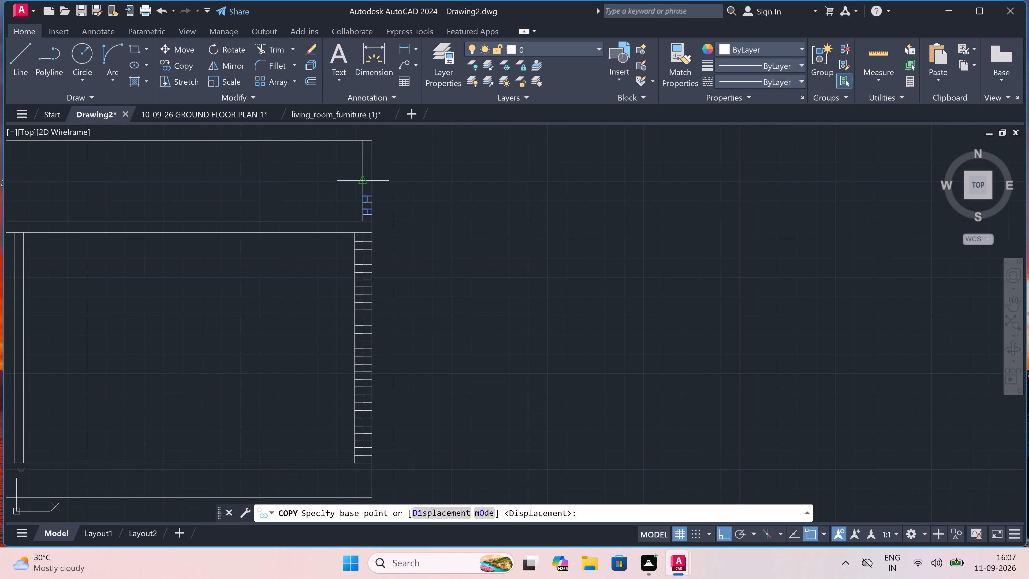
pyautogui.scroll(2, 351, 168)
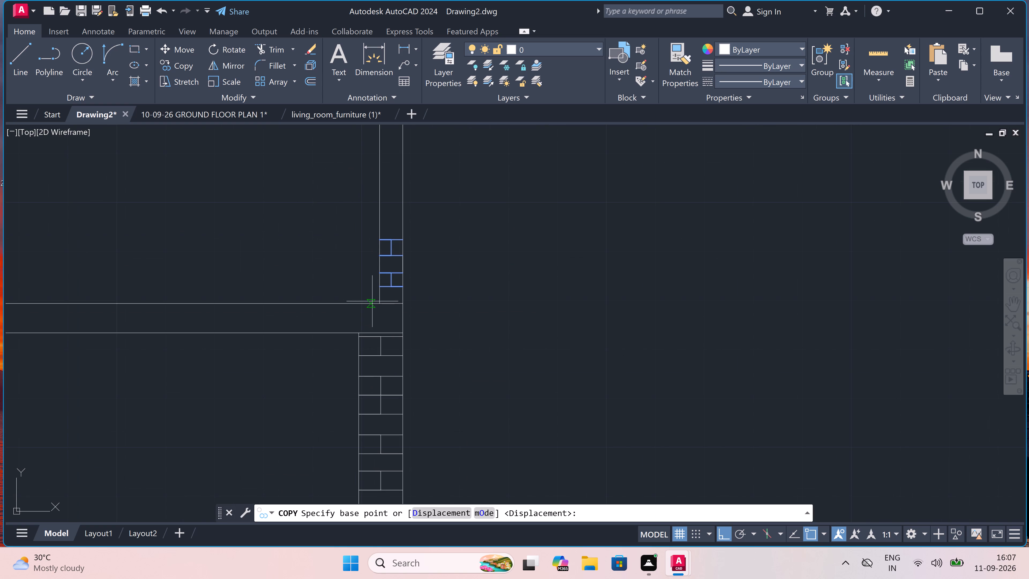
pyautogui.click(380, 289)
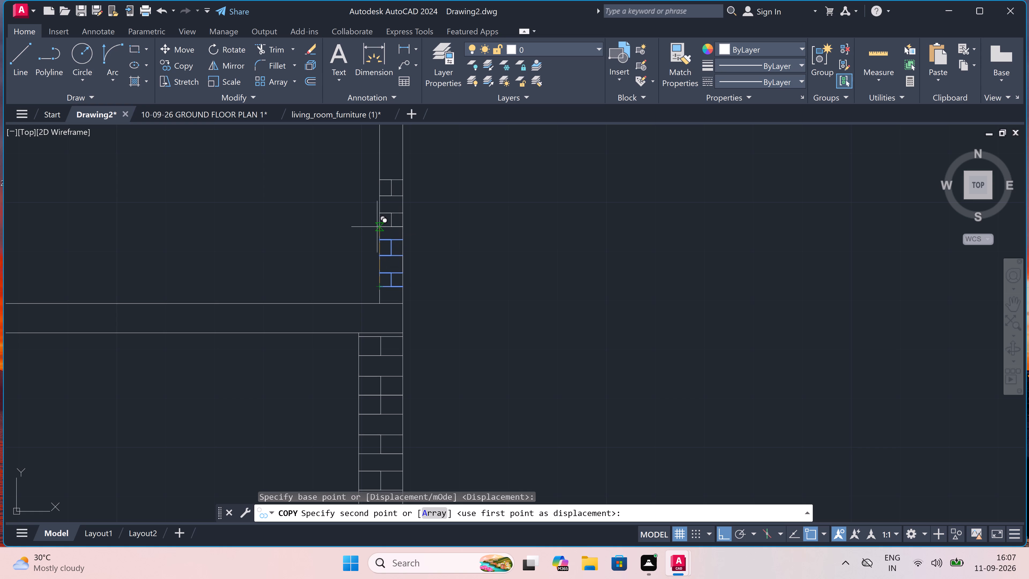
pyautogui.click(377, 224)
pyautogui.scroll(-2, 377, 224)
pyautogui.scroll(3, 376, 201)
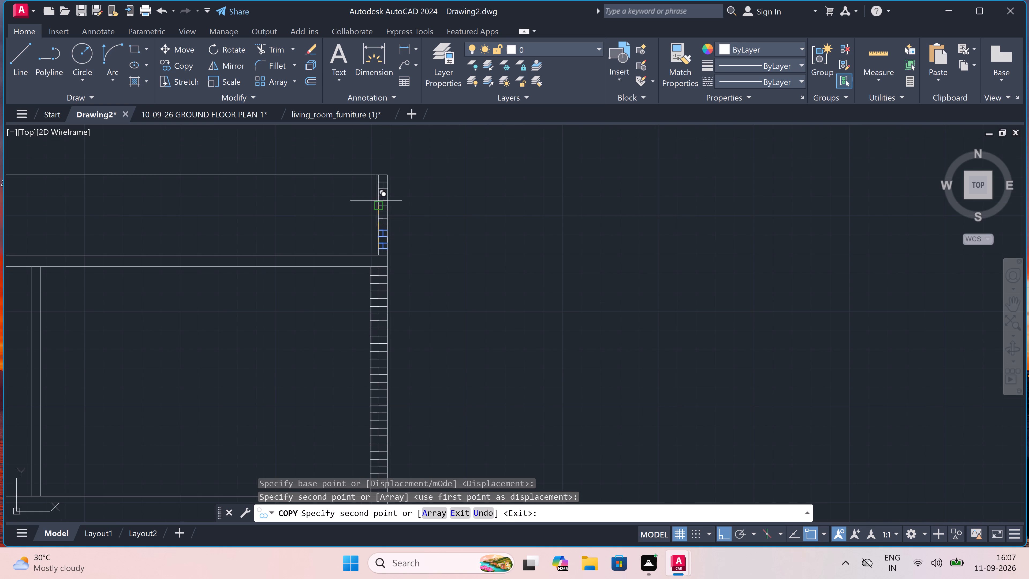
pyautogui.click(380, 199)
pyautogui.scroll(-1, 333, 219)
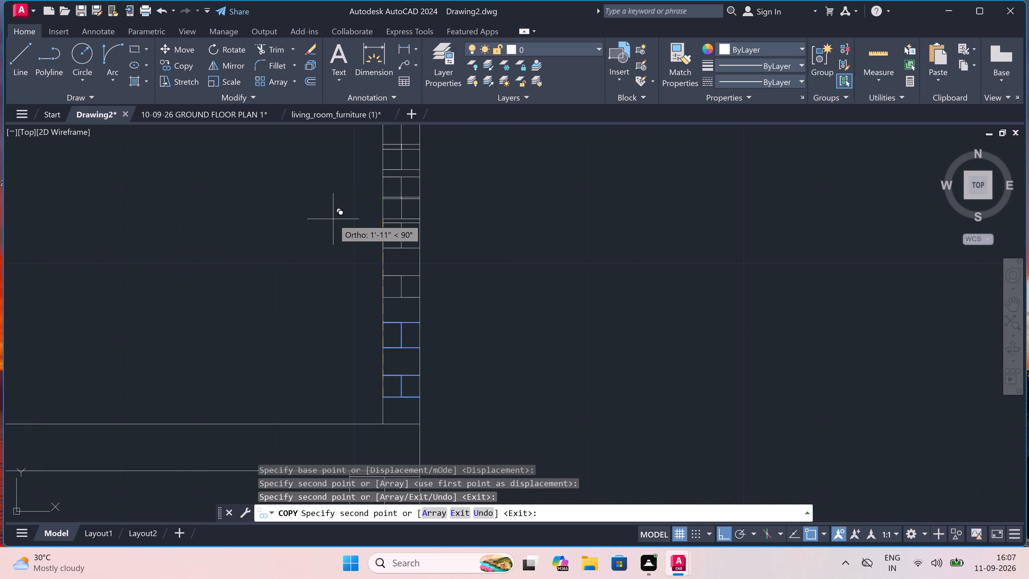
pyautogui.scroll(-2, 333, 220)
pyautogui.press('Escape')
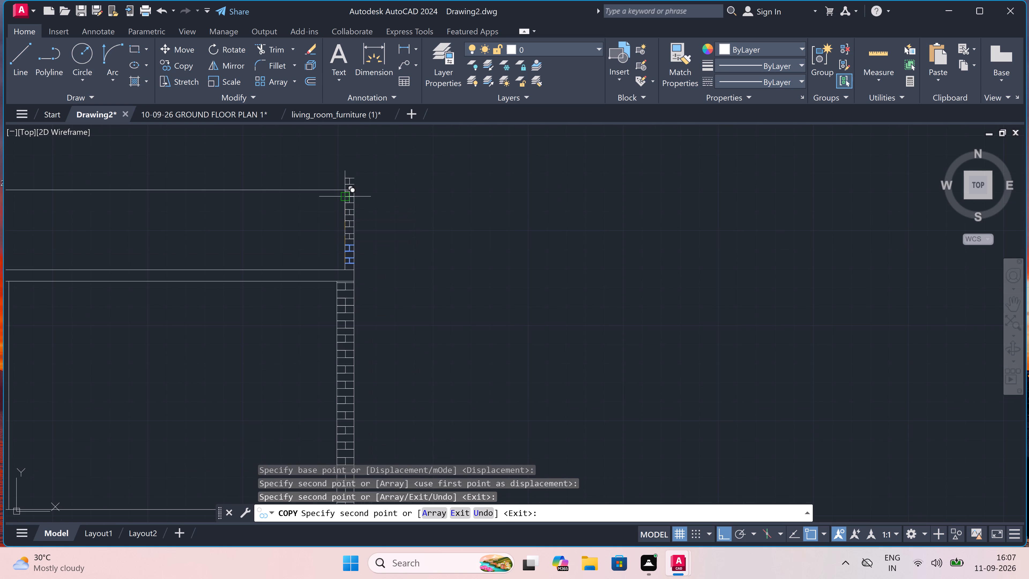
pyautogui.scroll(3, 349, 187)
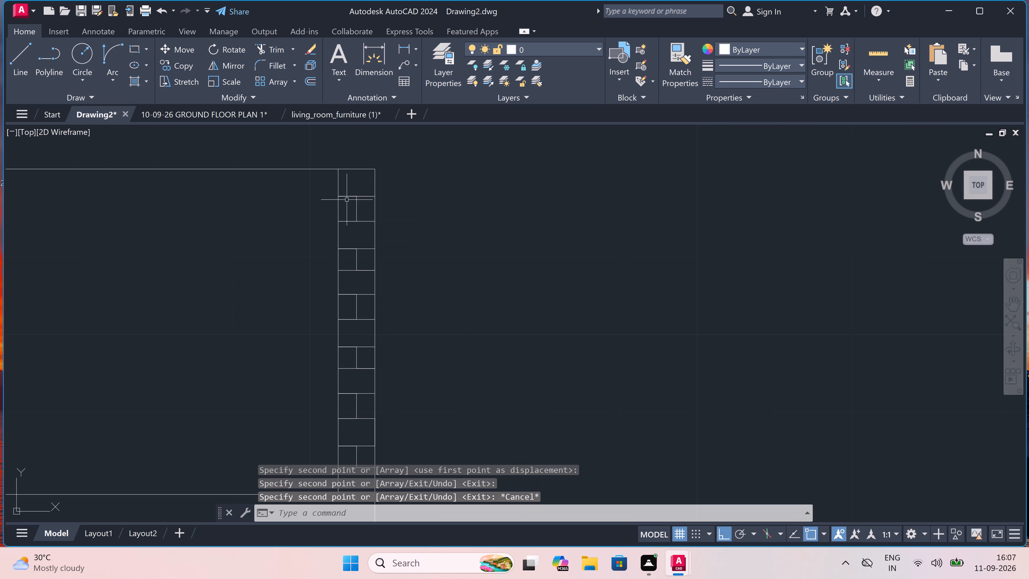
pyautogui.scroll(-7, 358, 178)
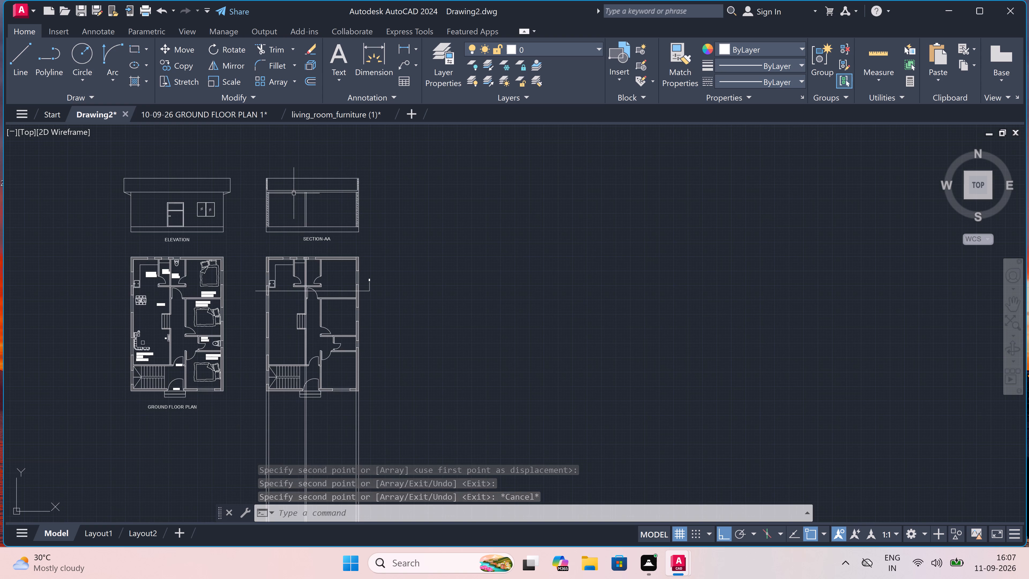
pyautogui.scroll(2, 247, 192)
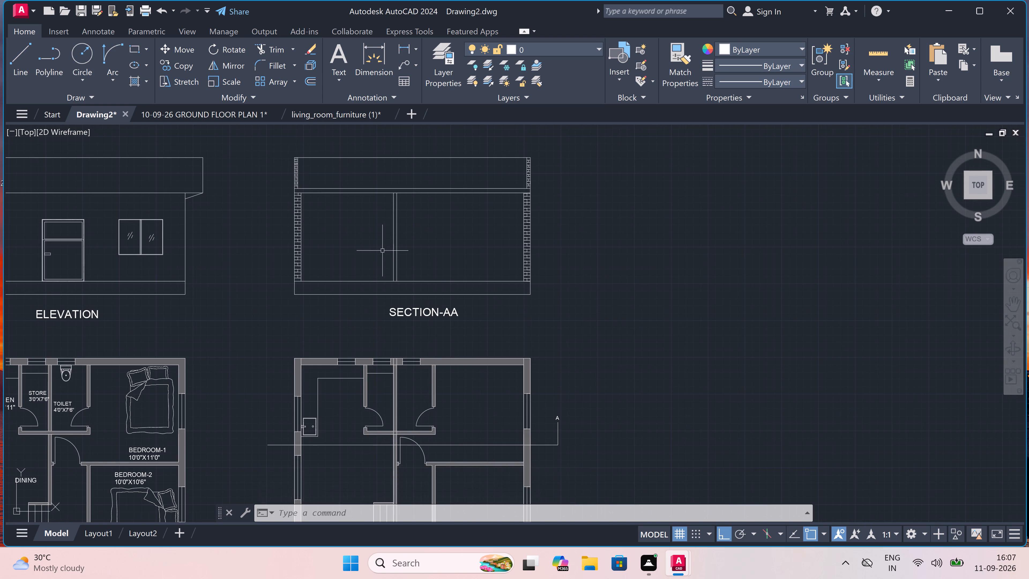
# Draw the lowest brick joints in Section-AA's central partition wall: three horizontal joints, with a central vertical joint between the upper two.
pyautogui.scroll(3, 389, 257)
pyautogui.scroll(3, 412, 298)
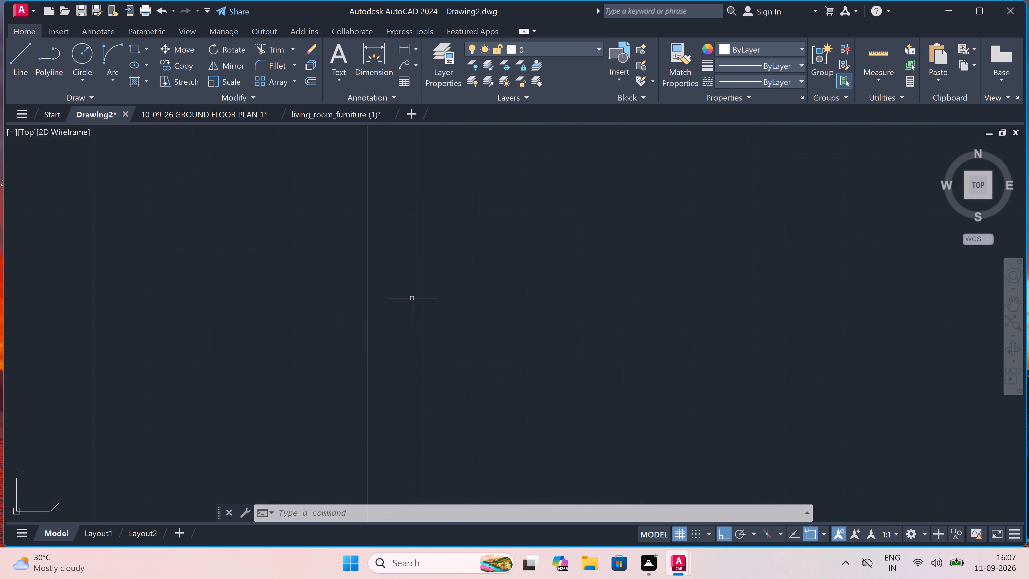
pyautogui.scroll(-2, 412, 298)
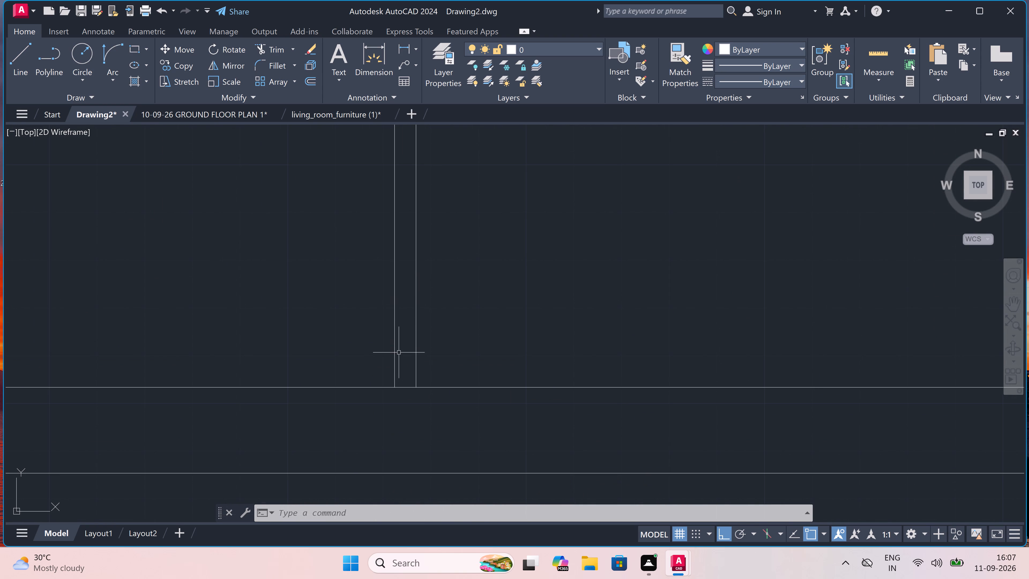
pyautogui.press('l')
pyautogui.press('space')
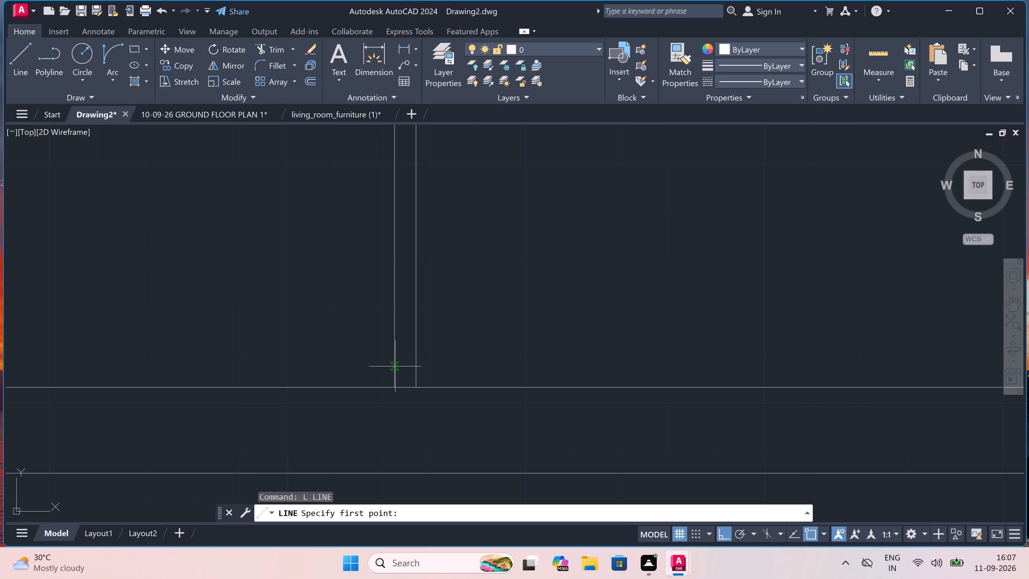
pyautogui.click(395, 369)
pyautogui.click(416, 368)
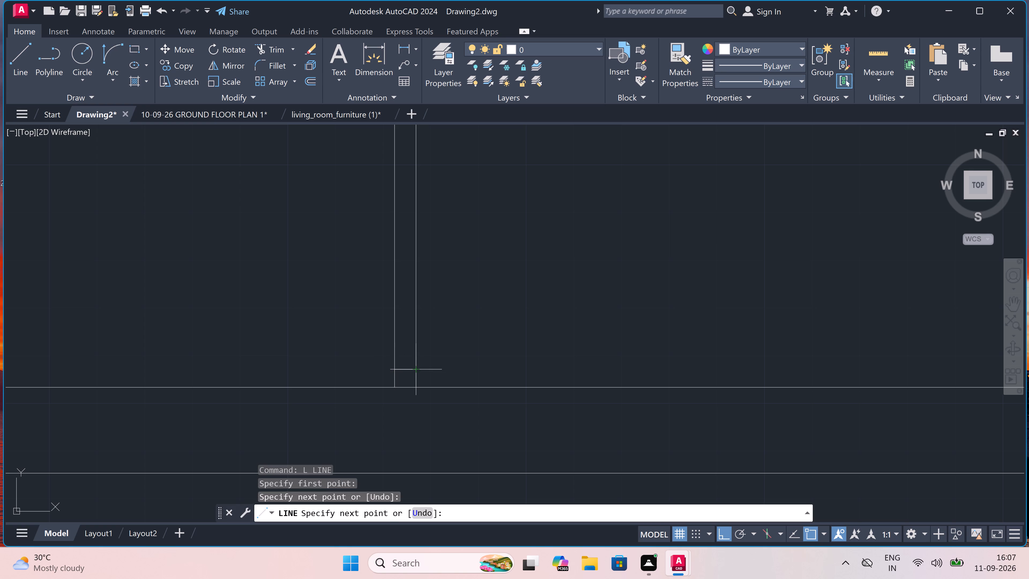
pyautogui.click(416, 354)
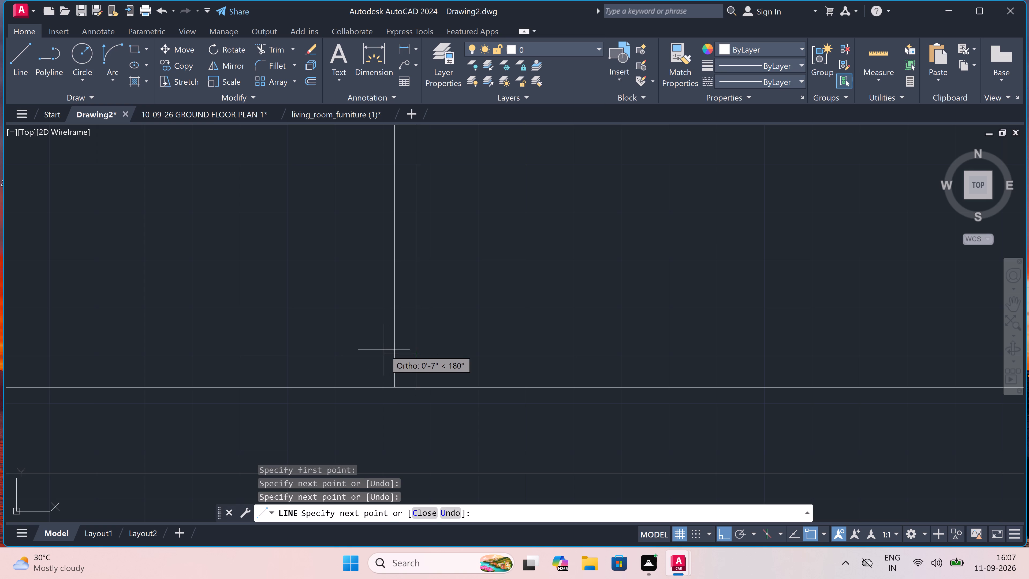
pyautogui.click(392, 352)
pyautogui.click(403, 353)
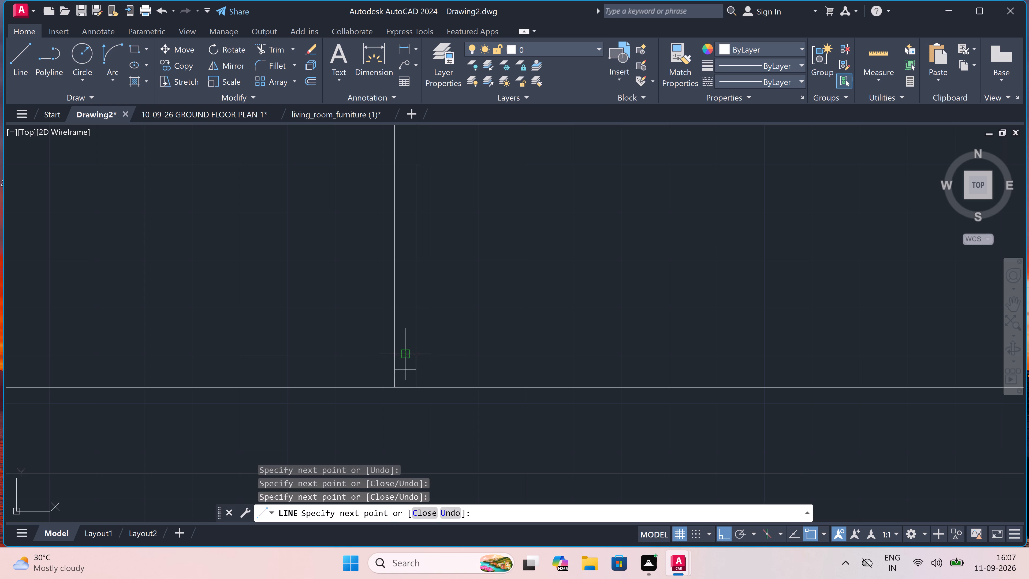
pyautogui.click(406, 336)
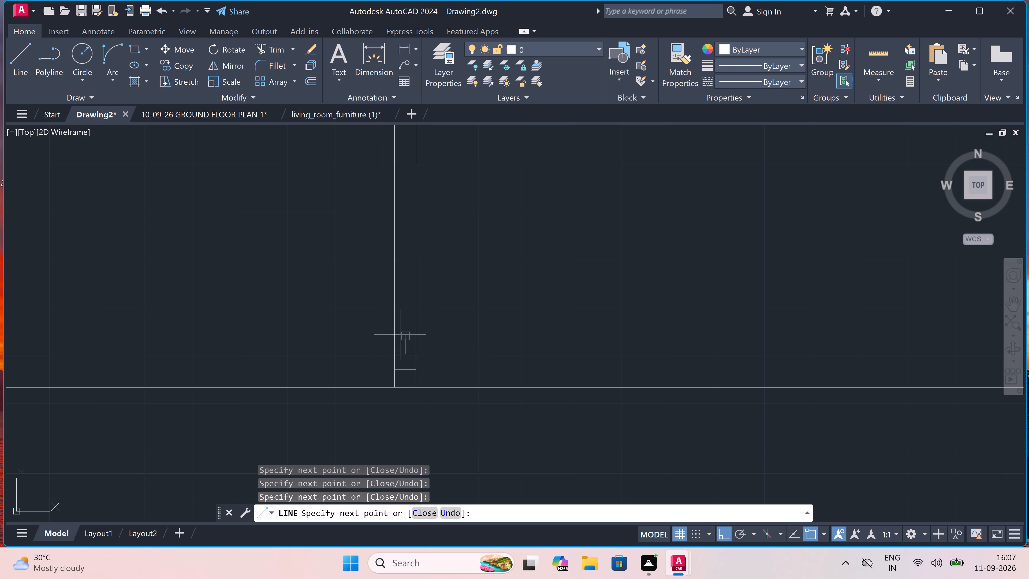
pyautogui.click(398, 335)
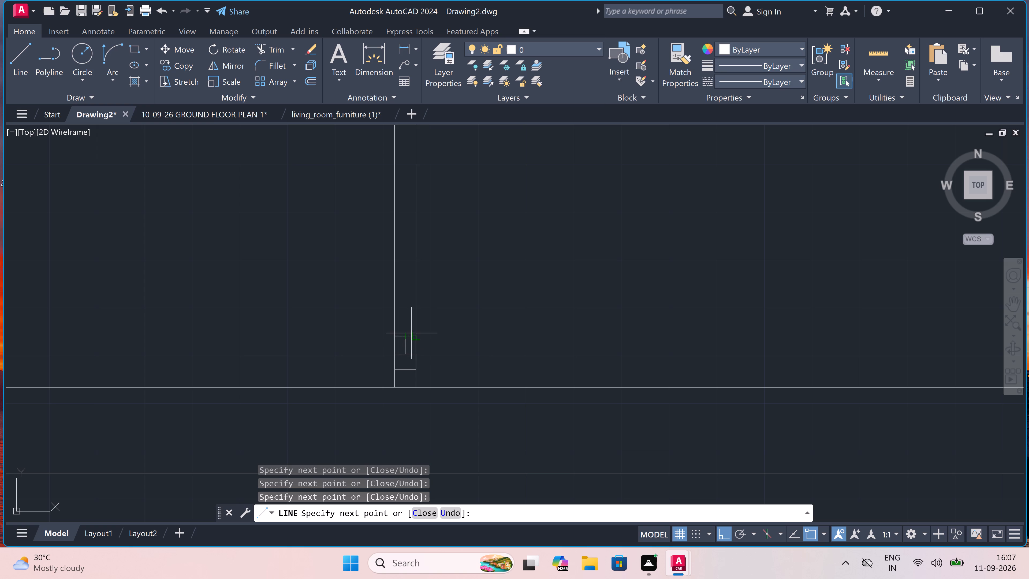
pyautogui.click(416, 333)
# Continue the joints up the central partition with four more horizontals and two central vertical joints in alternate courses, and end the line.
pyautogui.click(416, 321)
pyautogui.click(392, 319)
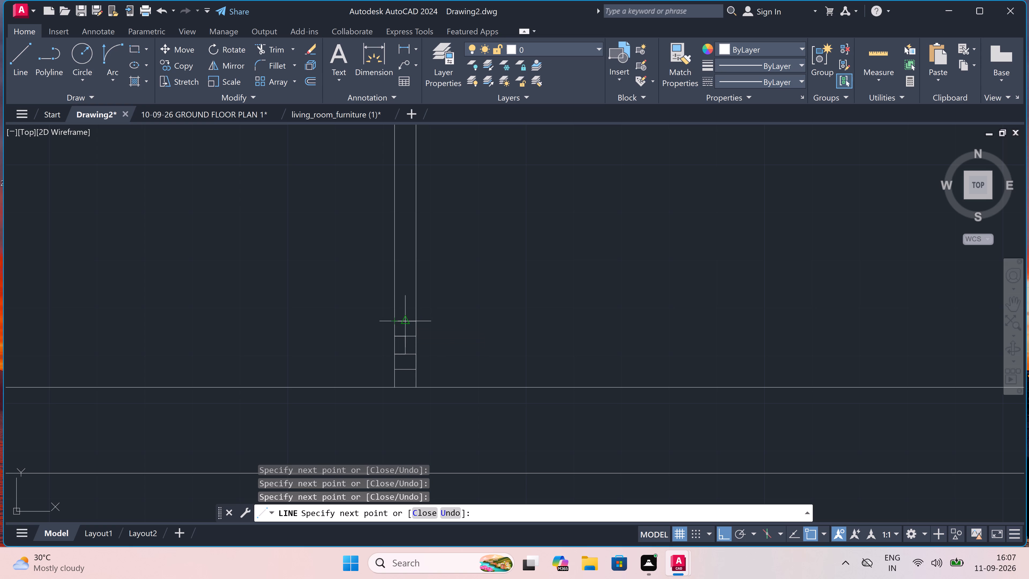
pyautogui.click(401, 318)
pyautogui.click(404, 304)
pyautogui.click(397, 304)
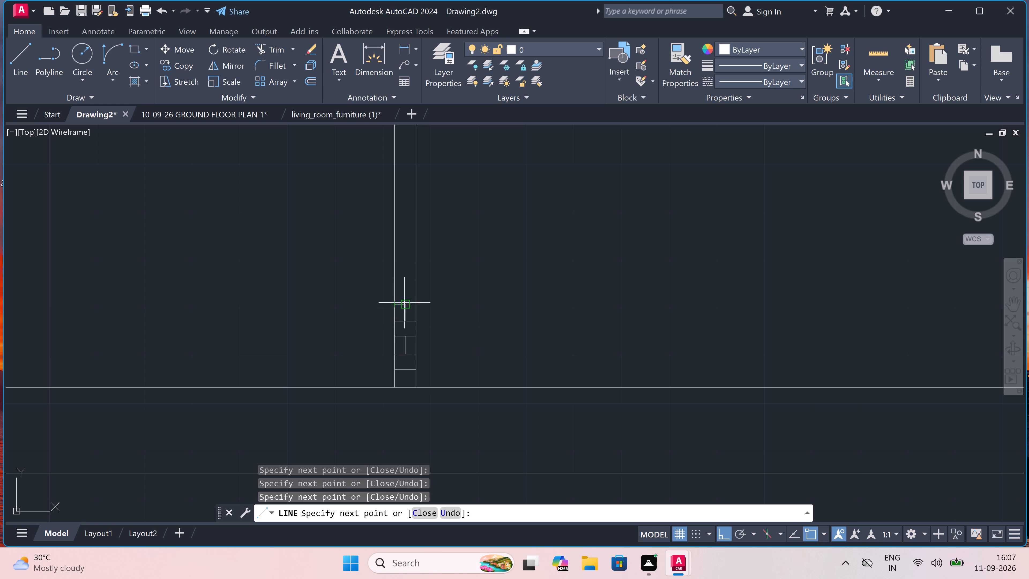
pyautogui.click(413, 301)
pyautogui.click(414, 287)
pyautogui.doubleClick(393, 288)
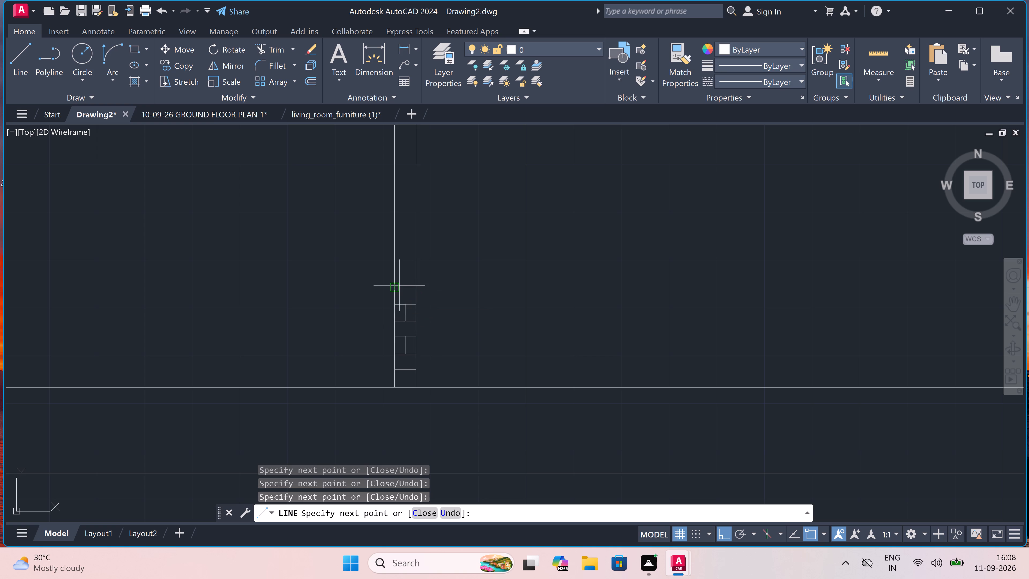
pyautogui.click(405, 286)
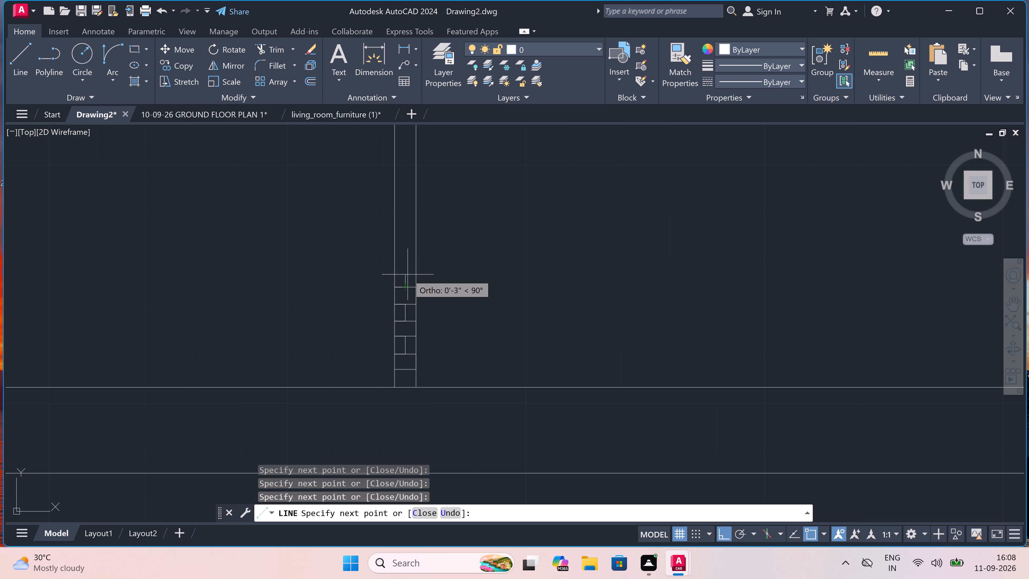
pyautogui.click(407, 272)
pyautogui.click(396, 273)
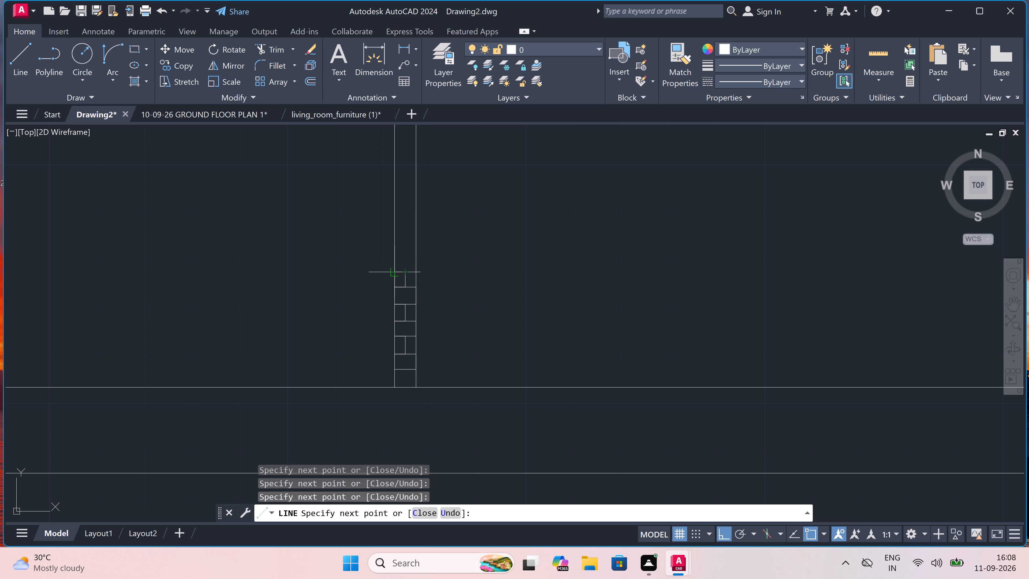
pyautogui.click(419, 269)
pyautogui.press('Escape')
# Copy all the central partition's brick joints from the lowest joint's left end, placing the first set directly above the originals.
pyautogui.scroll(2, 405, 317)
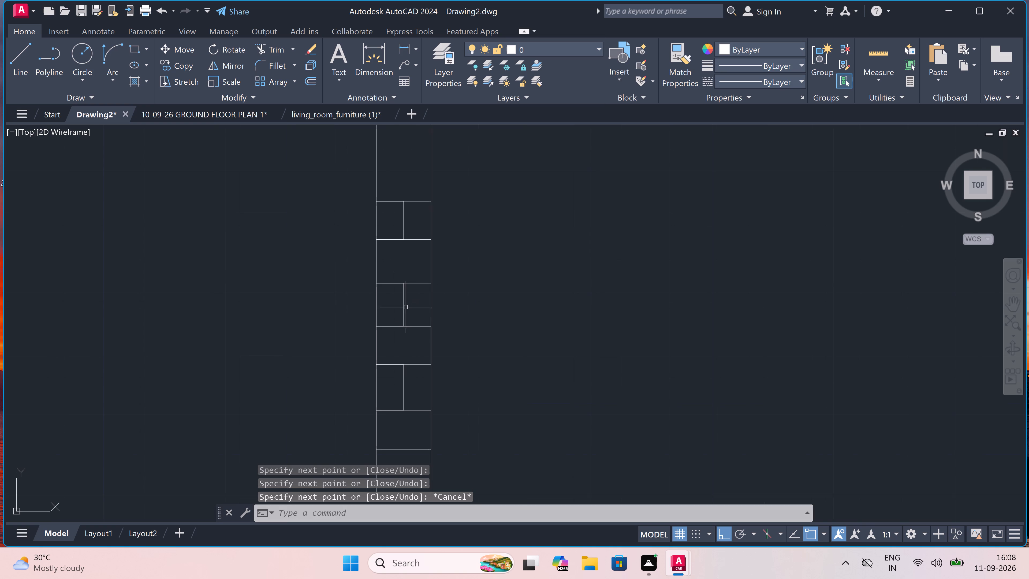
pyautogui.click(424, 196)
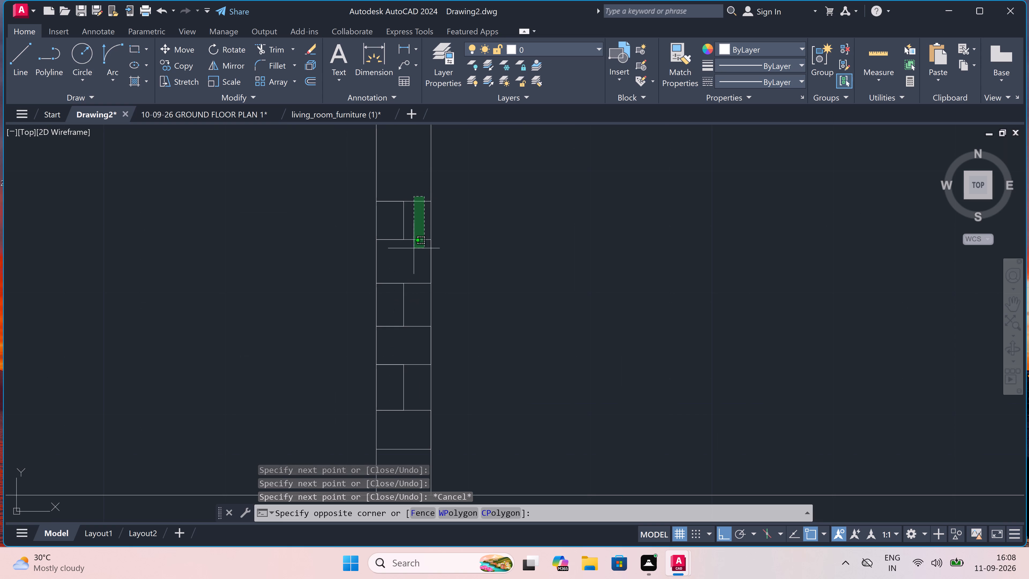
pyautogui.scroll(-3, 413, 248)
pyautogui.scroll(2, 408, 300)
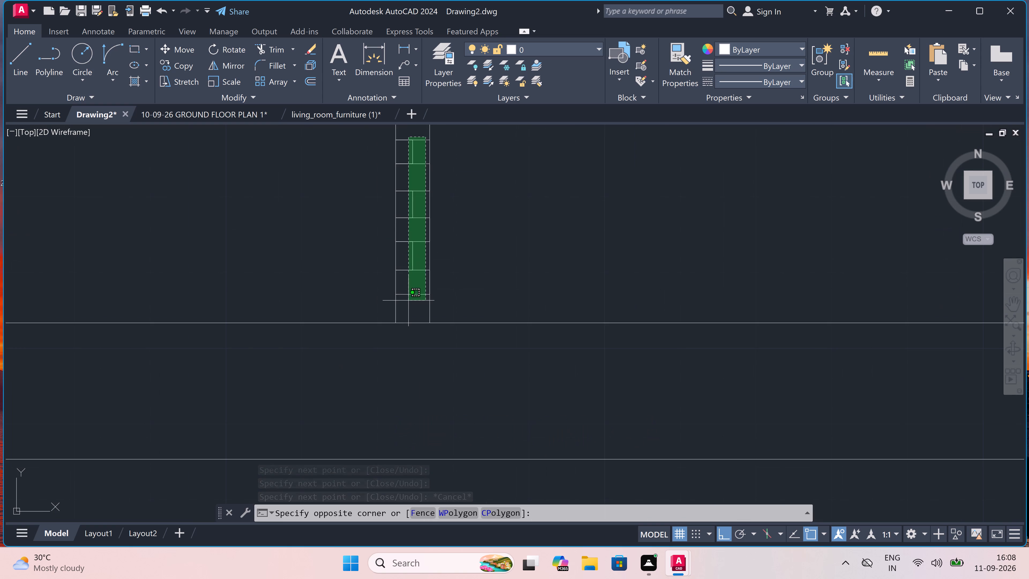
pyautogui.scroll(1, 408, 300)
pyautogui.click(404, 305)
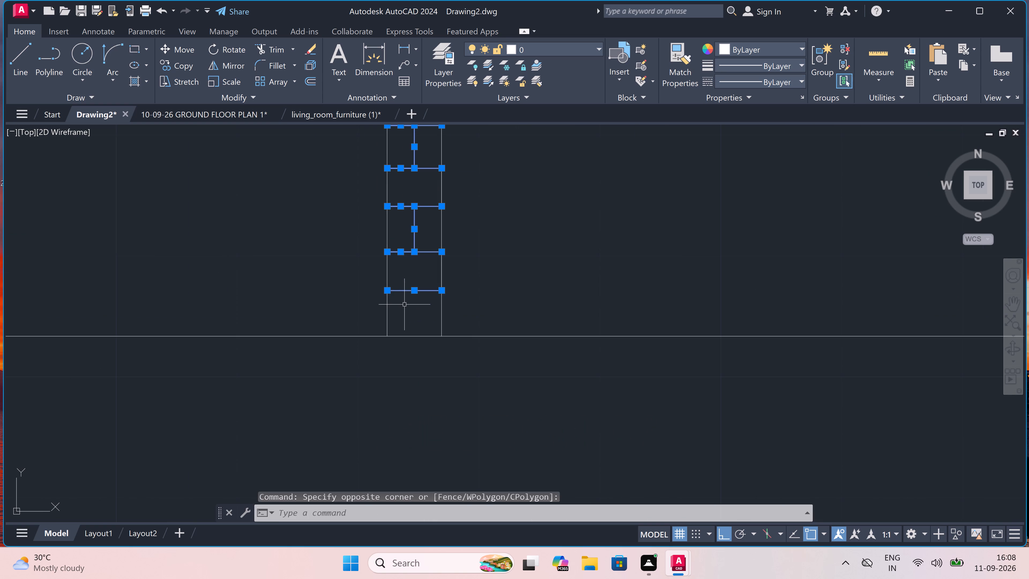
pyautogui.click(178, 64)
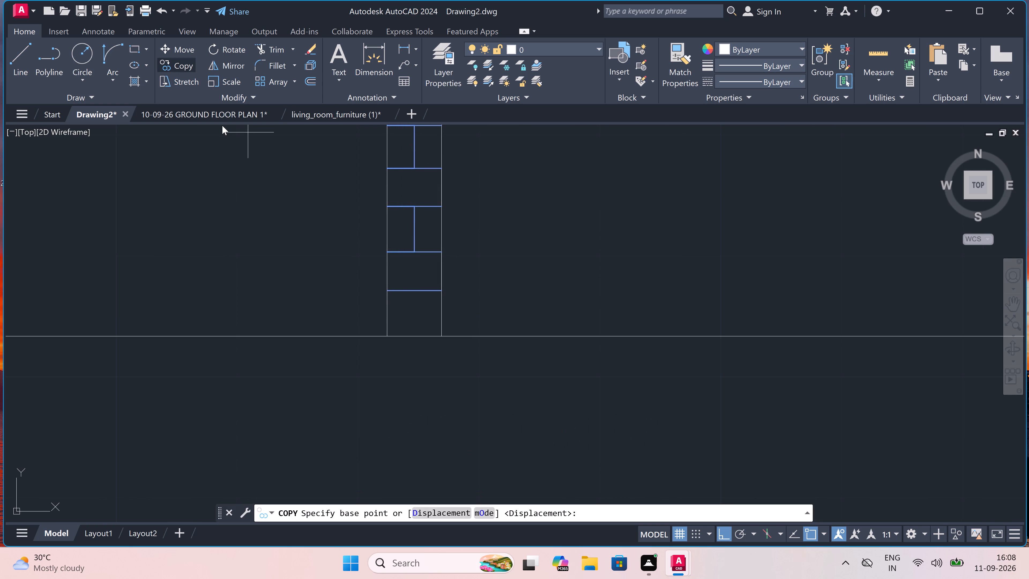
pyautogui.click(386, 288)
pyautogui.scroll(-4, 385, 270)
pyautogui.scroll(3, 386, 229)
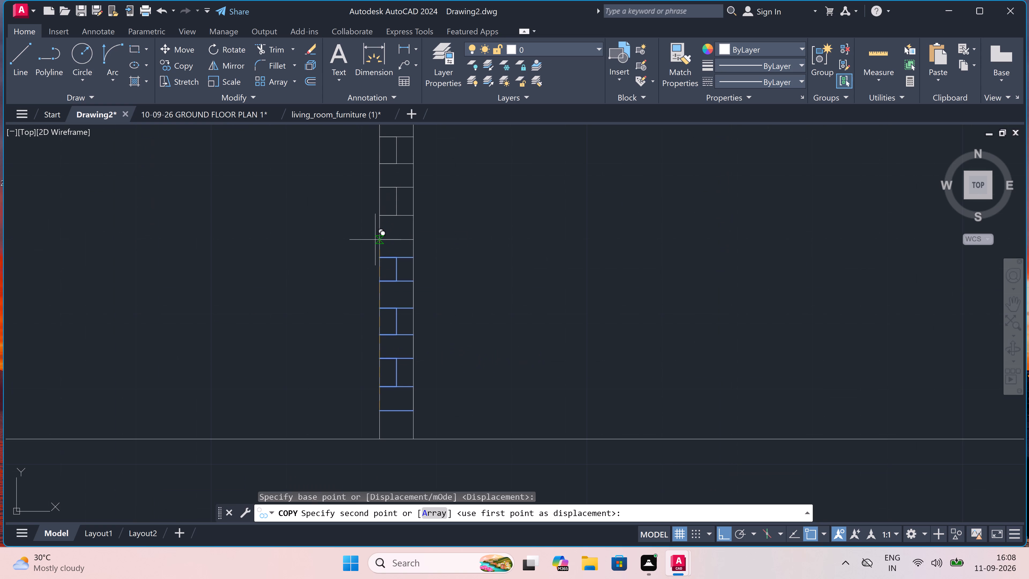
pyautogui.click(378, 235)
# Place three more copies of the brick joint set up the central partition to the roof slab, and end the copying.
pyautogui.scroll(-4, 378, 235)
pyautogui.scroll(3, 385, 194)
pyautogui.scroll(2, 346, 247)
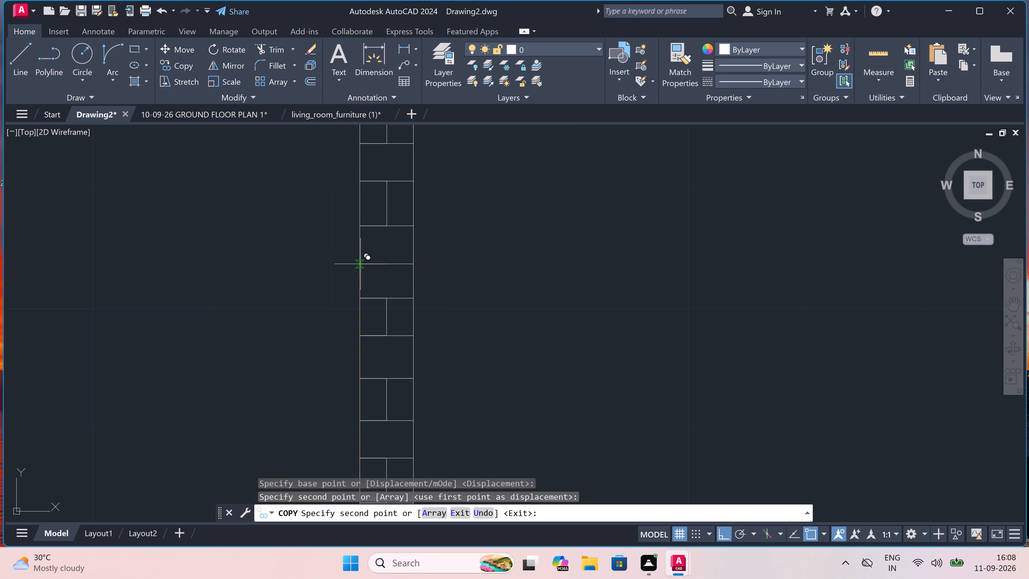
pyautogui.doubleClick(360, 264)
pyautogui.scroll(-4, 360, 264)
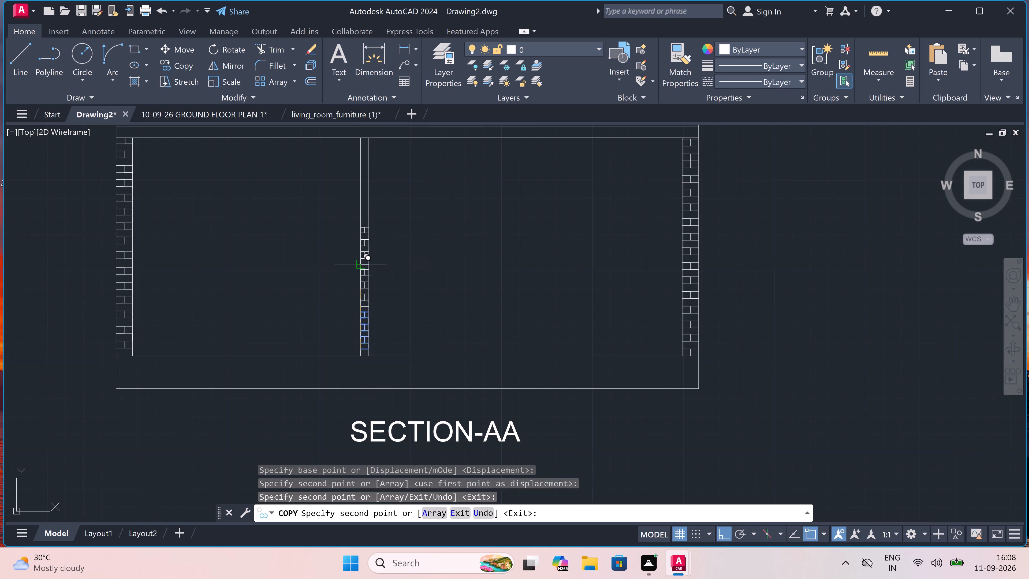
pyautogui.scroll(3, 365, 206)
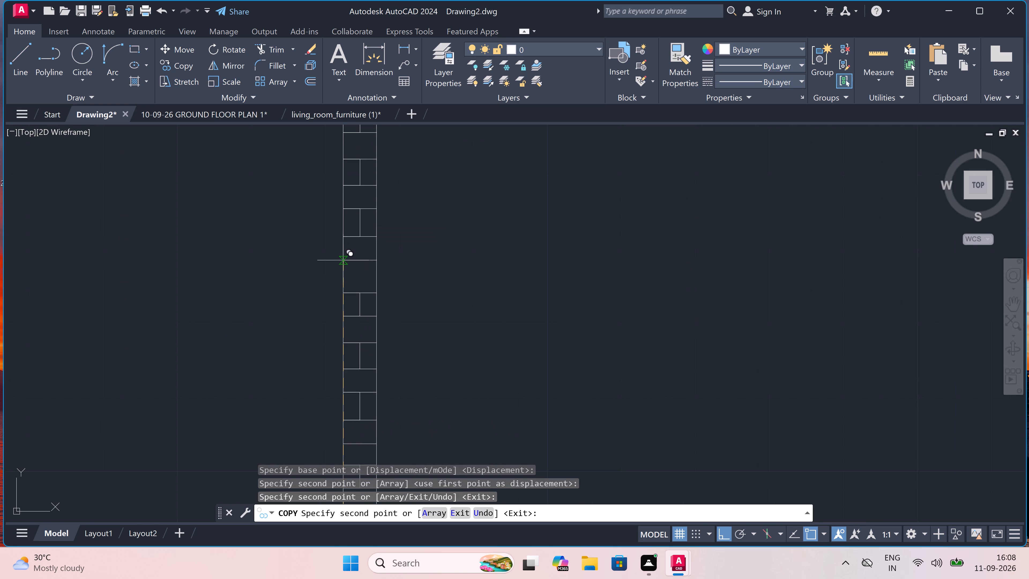
pyautogui.click(344, 269)
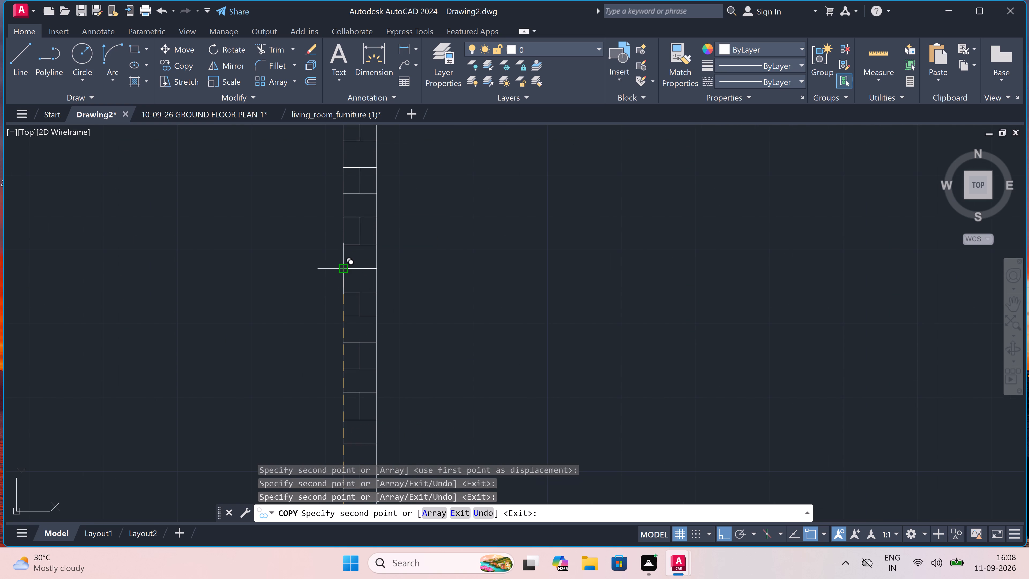
pyautogui.scroll(-5, 344, 269)
pyautogui.scroll(4, 347, 240)
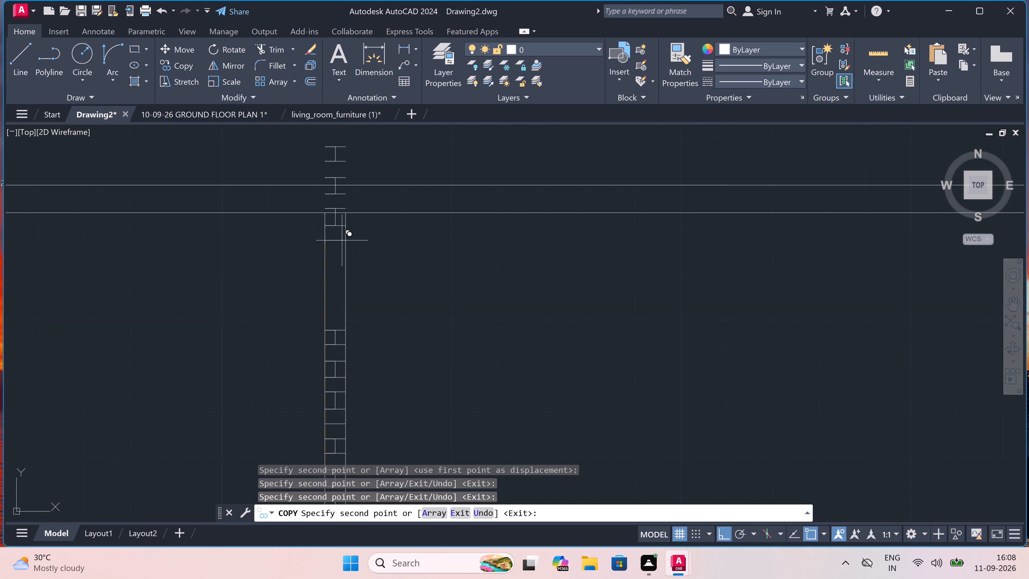
pyautogui.scroll(2, 341, 260)
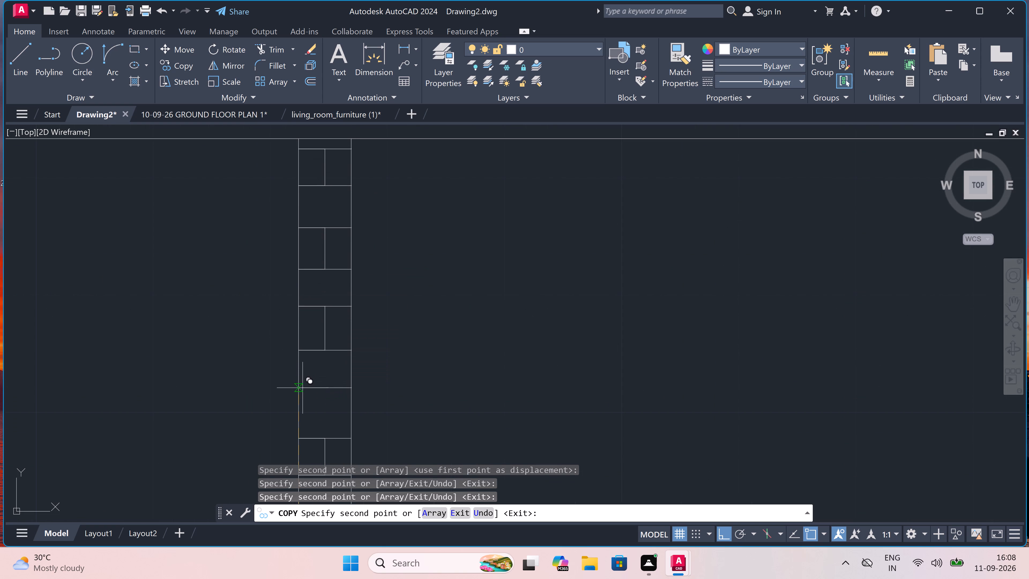
pyautogui.click(299, 407)
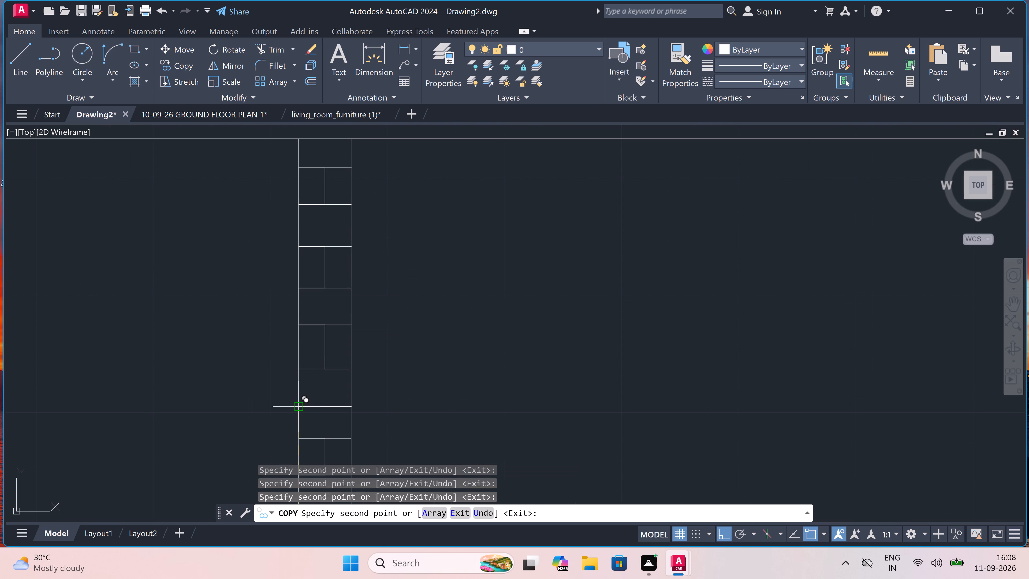
pyautogui.press('Escape')
# Examine the brickwork across Section-AA and the plinth area below the left wall.
pyautogui.scroll(-6, 284, 347)
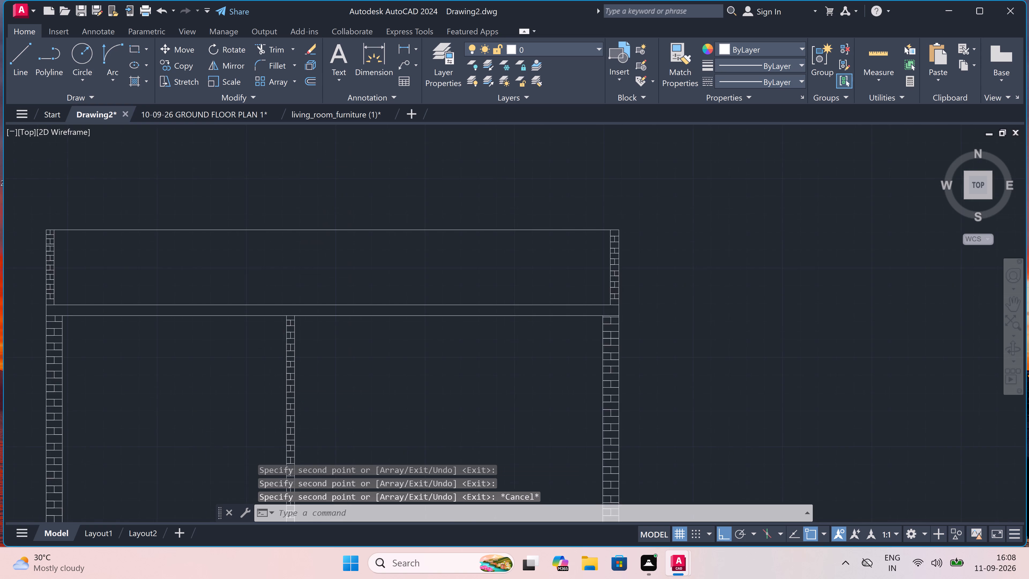
pyautogui.scroll(-2, 284, 347)
pyautogui.scroll(1, 294, 328)
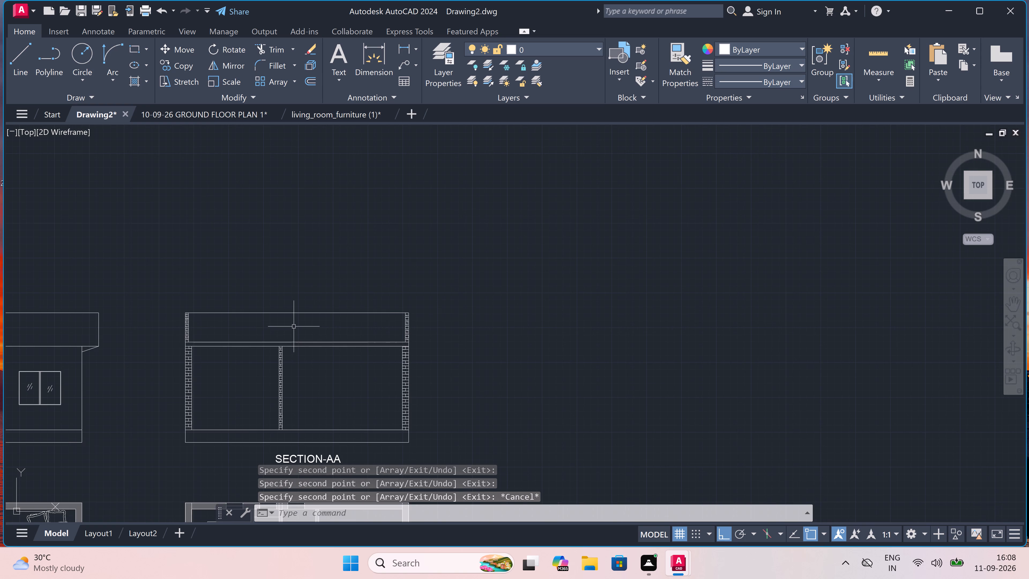
pyautogui.scroll(1, 274, 344)
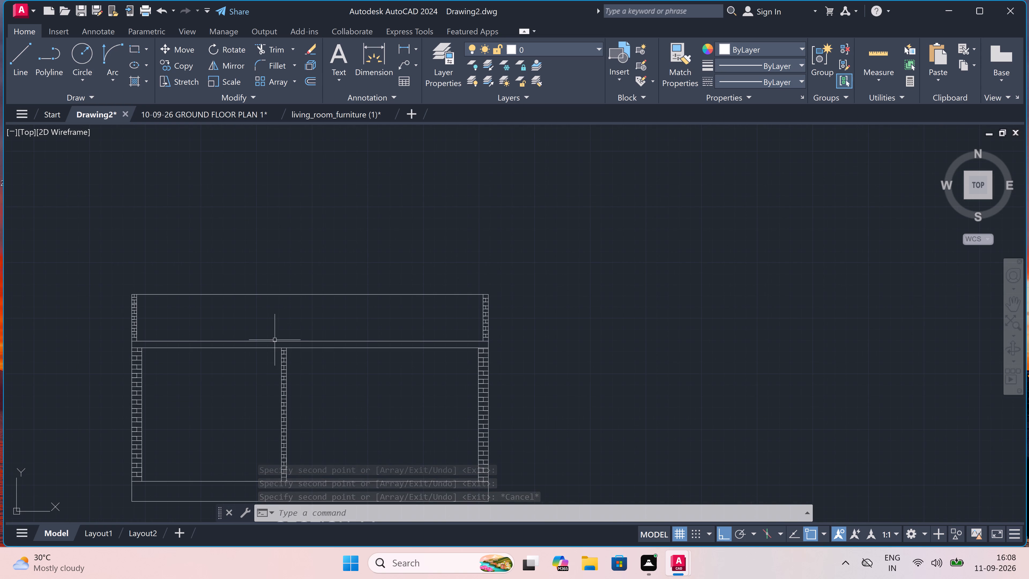
pyautogui.scroll(-2, 274, 330)
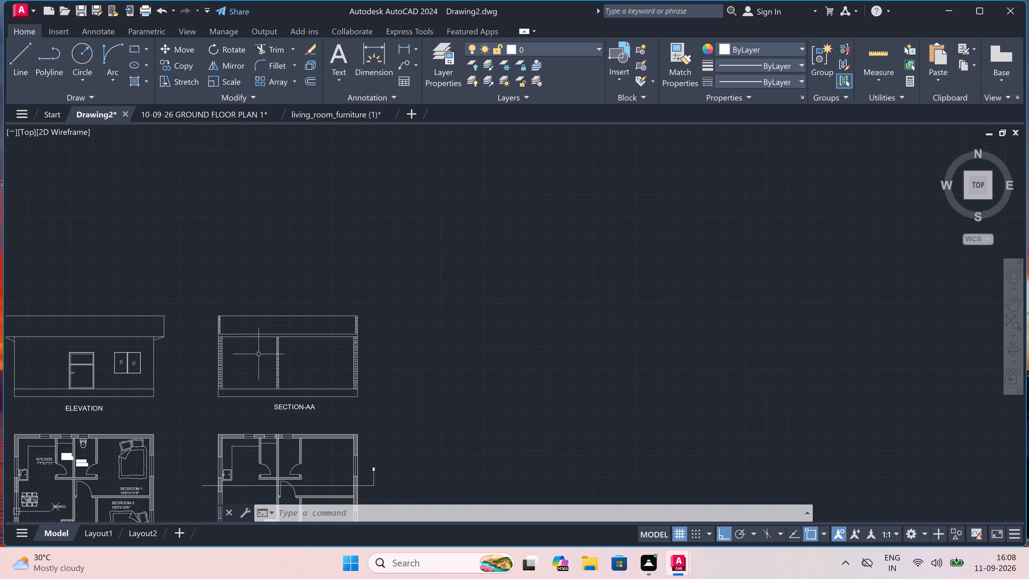
pyautogui.scroll(6, 226, 396)
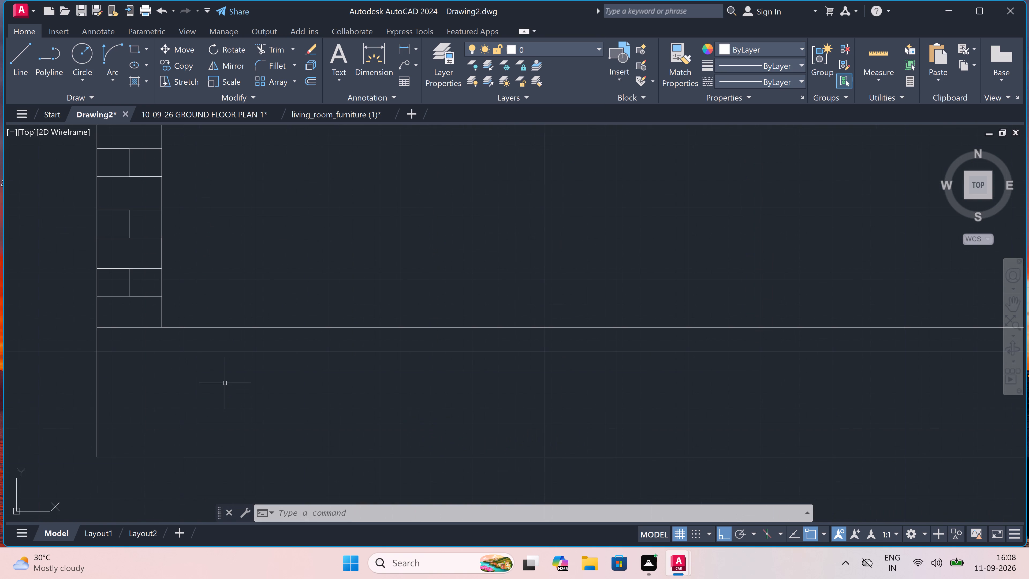
# Draw a small irregular closed triangle with Ortho off in the plinth below Section-AA's left wall, and end the line.
pyautogui.write('L')
pyautogui.press('space')
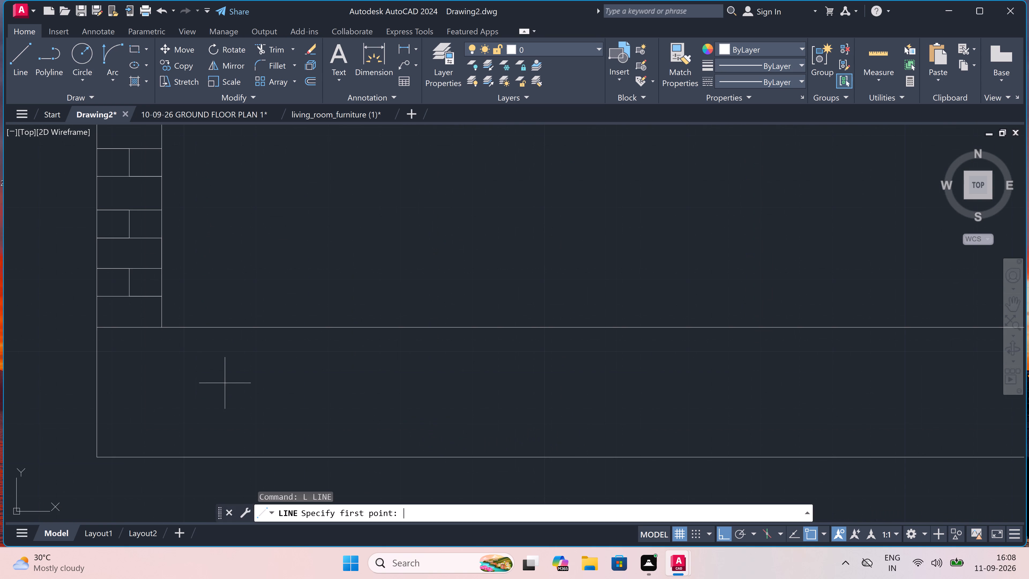
pyautogui.click(135, 376)
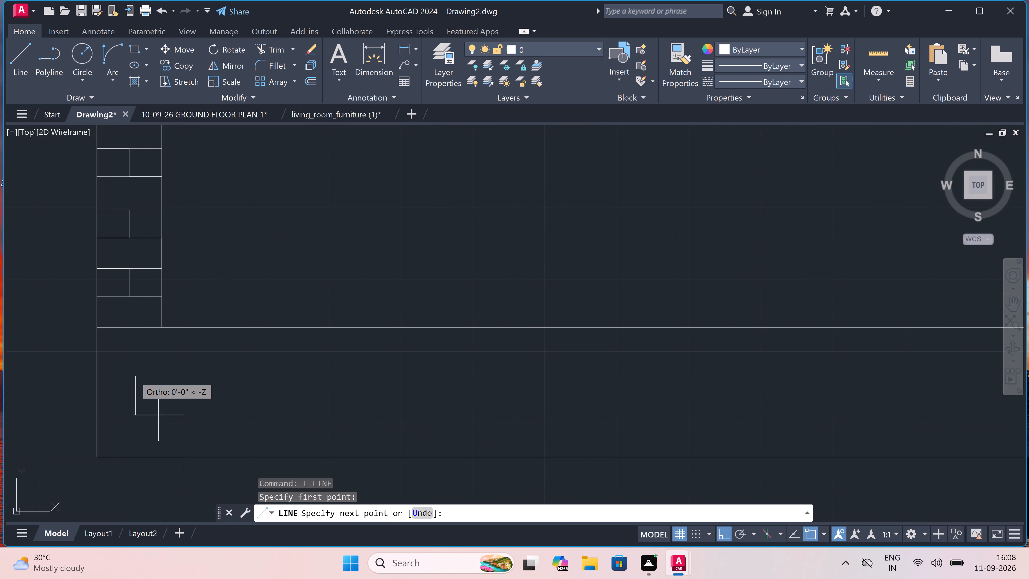
pyautogui.press('F8')
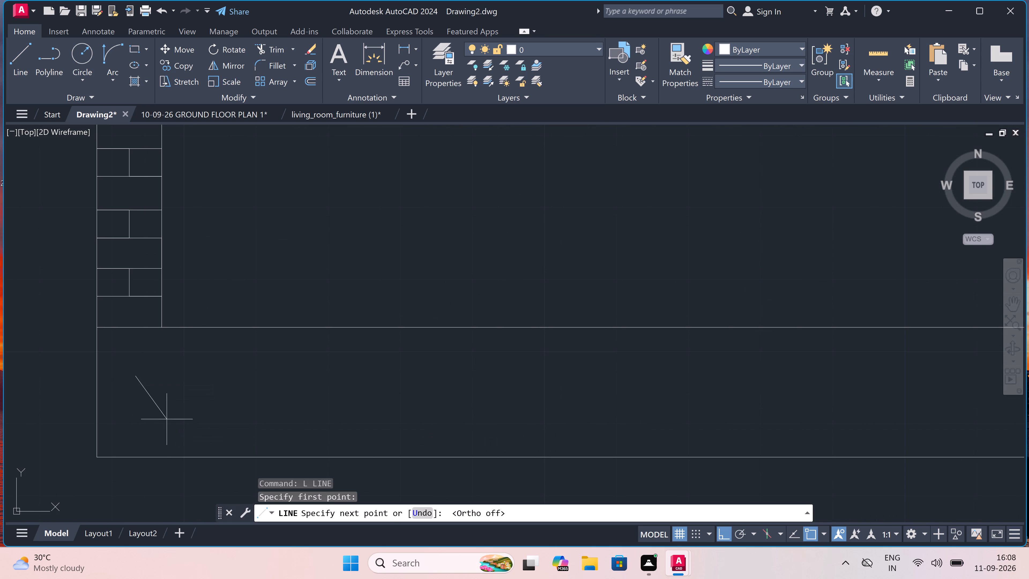
pyautogui.scroll(2, 168, 399)
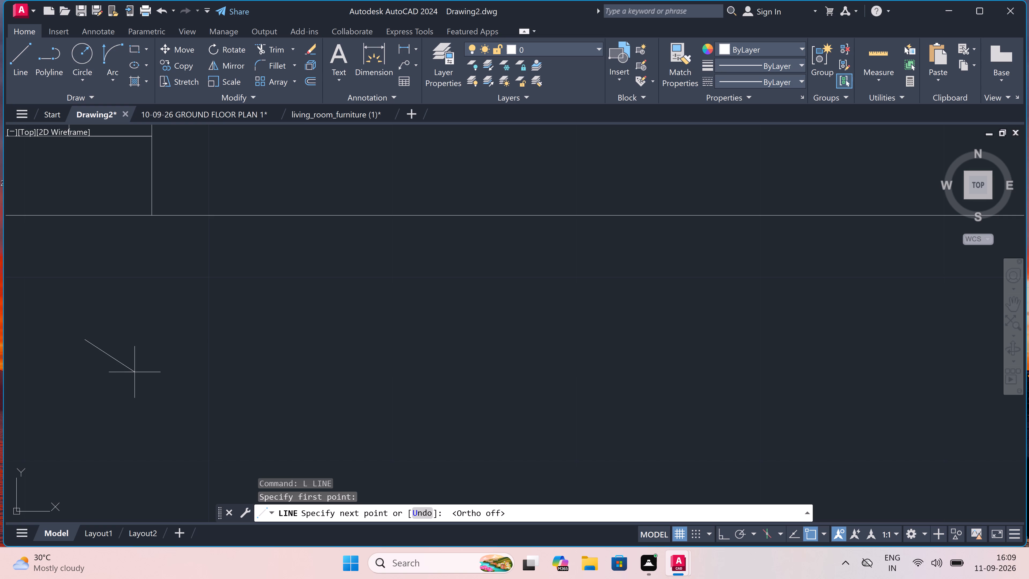
pyautogui.click(111, 363)
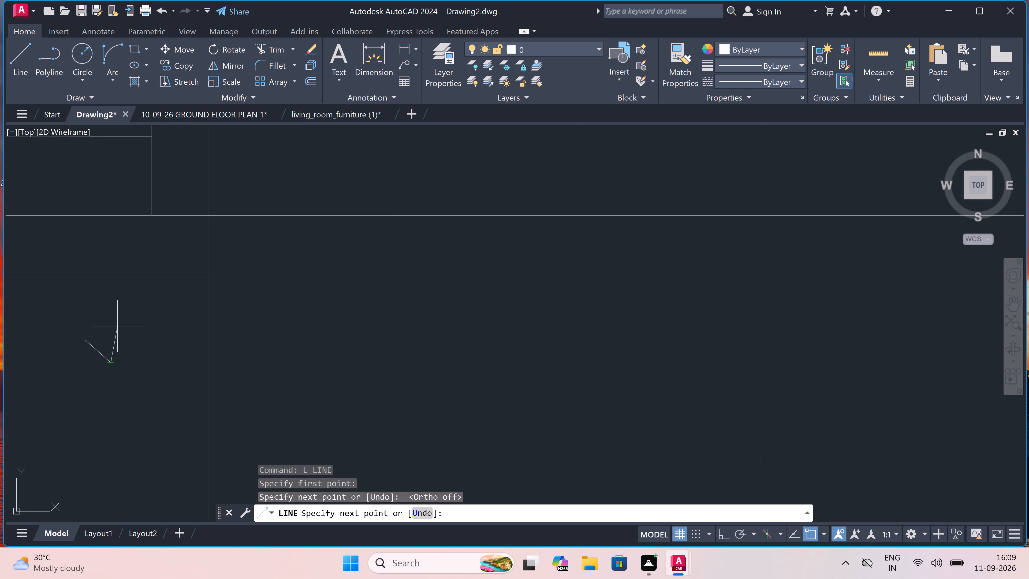
pyautogui.click(117, 325)
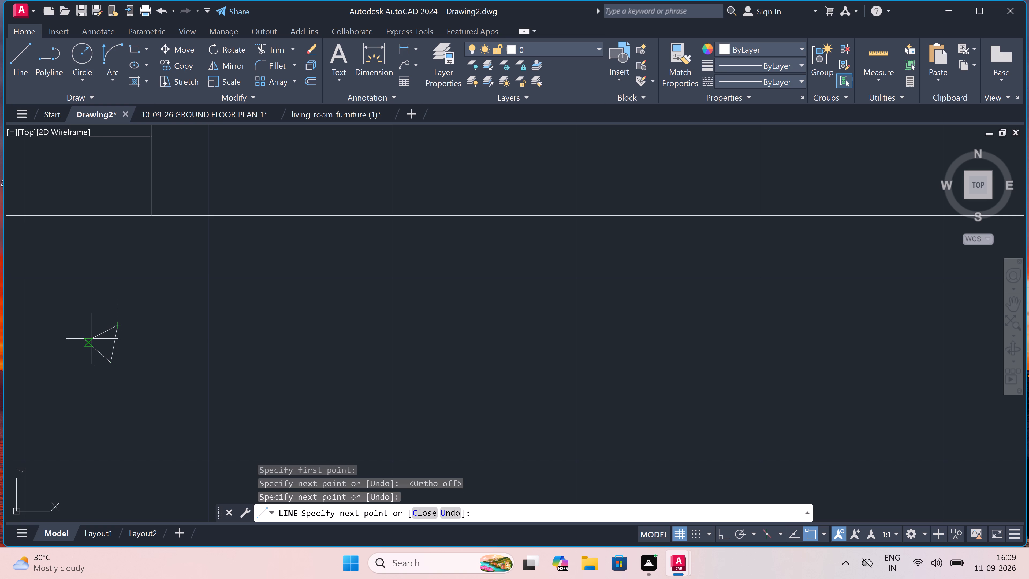
pyautogui.click(86, 336)
pyautogui.press('Escape')
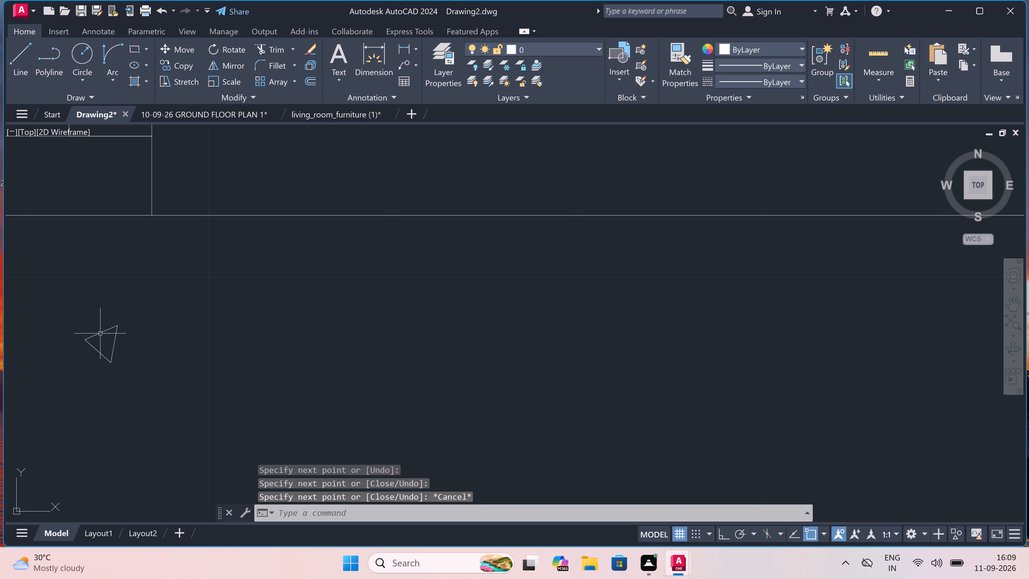
# Copy the triangle from its centre, scattering five copies in two staggered rows near the plinth's left end.
pyautogui.moveTo(143, 315); pyautogui.dragTo(116, 351)
pyautogui.click(79, 373)
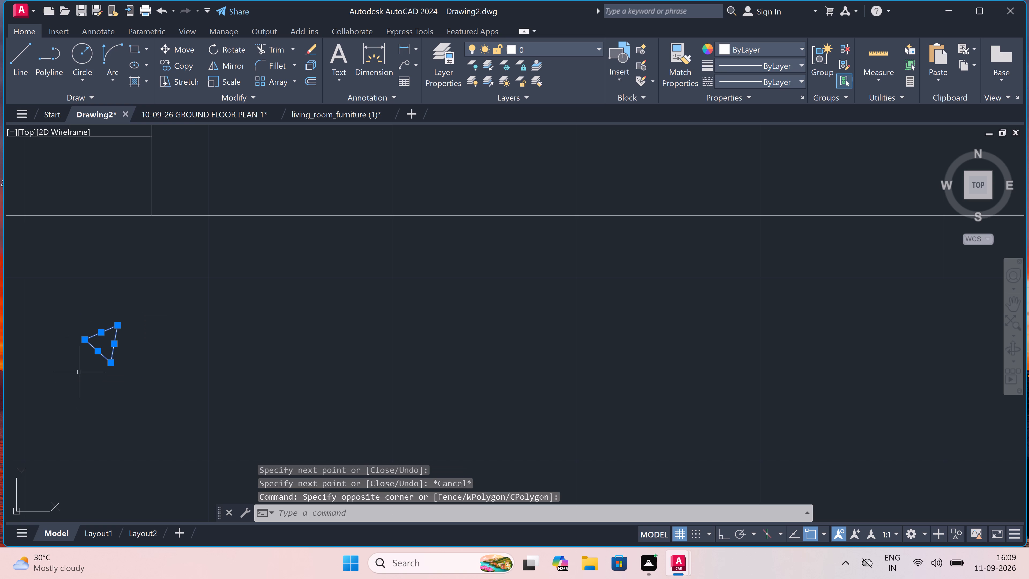
pyautogui.click(174, 65)
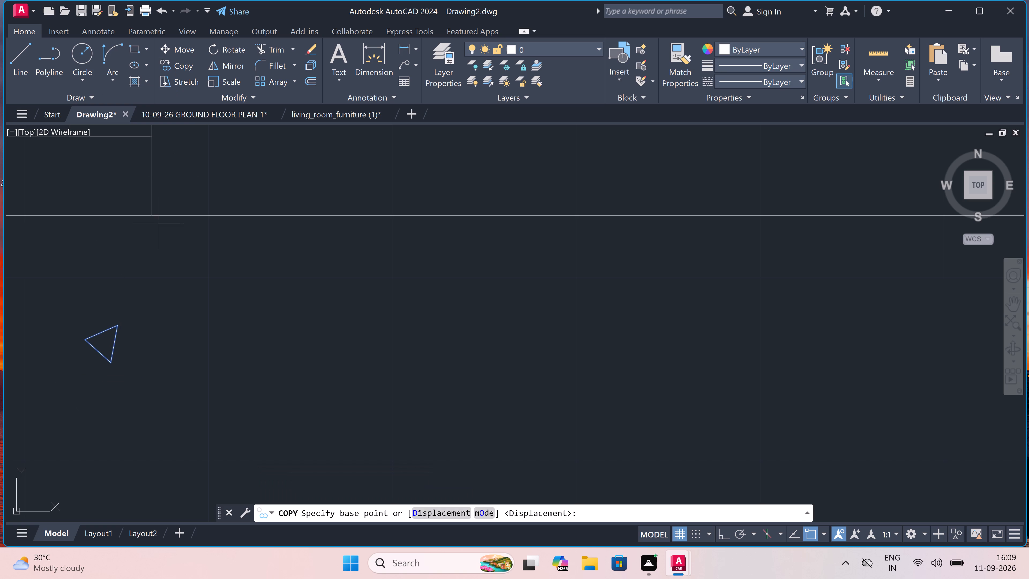
pyautogui.doubleClick(105, 343)
pyautogui.scroll(-3, 189, 310)
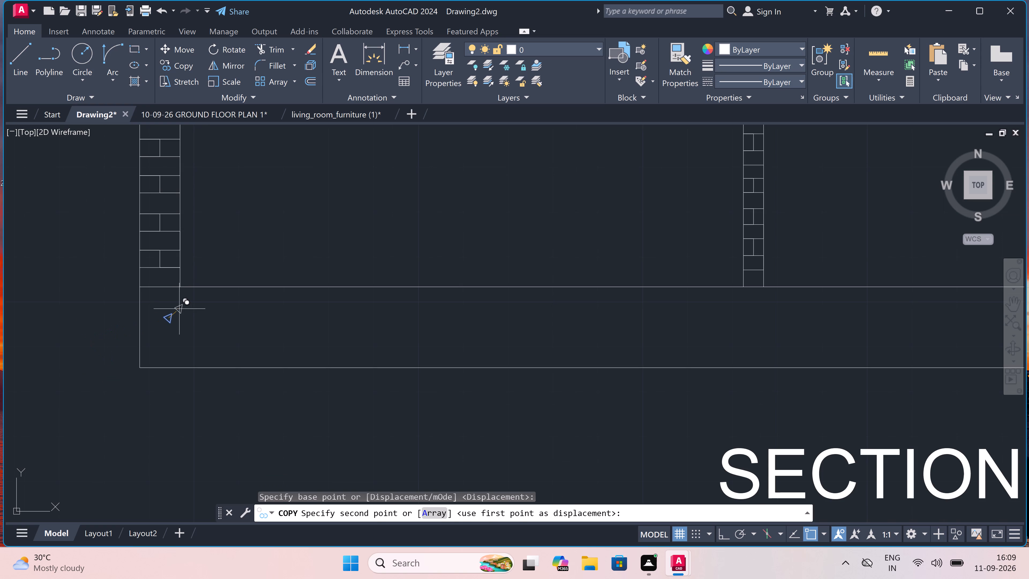
pyautogui.click(208, 299)
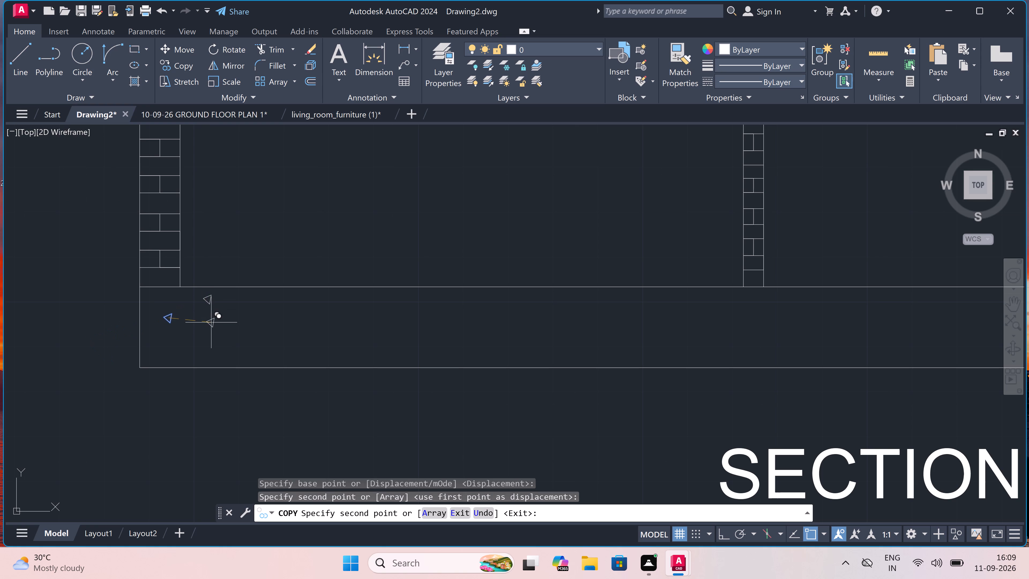
pyautogui.click(203, 351)
pyautogui.click(244, 309)
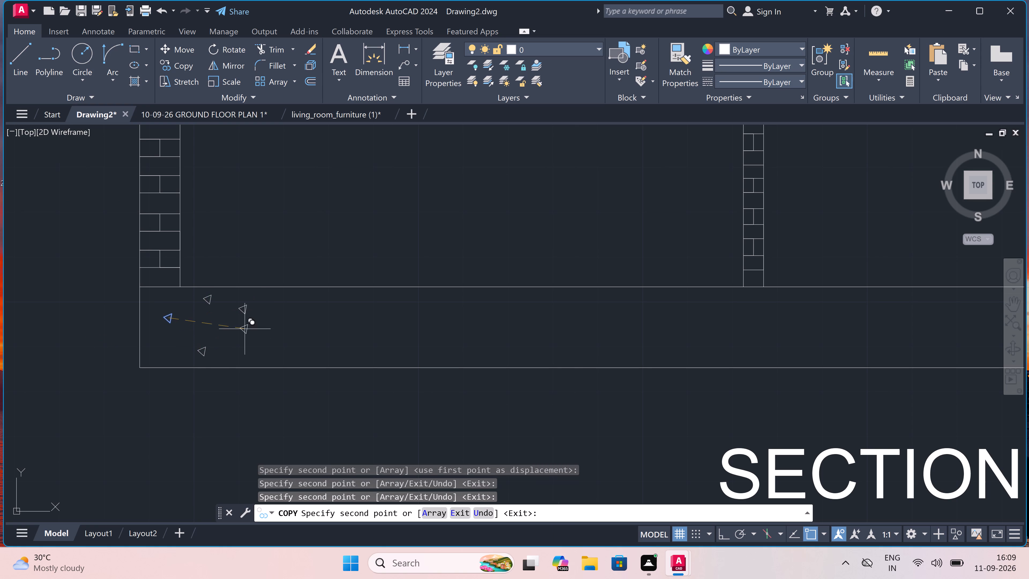
pyautogui.click(241, 351)
pyautogui.click(289, 354)
# Scatter six more triangle copies along the plinth, alternating between upper and lower rows towards the central partition.
pyautogui.scroll(-1, 289, 354)
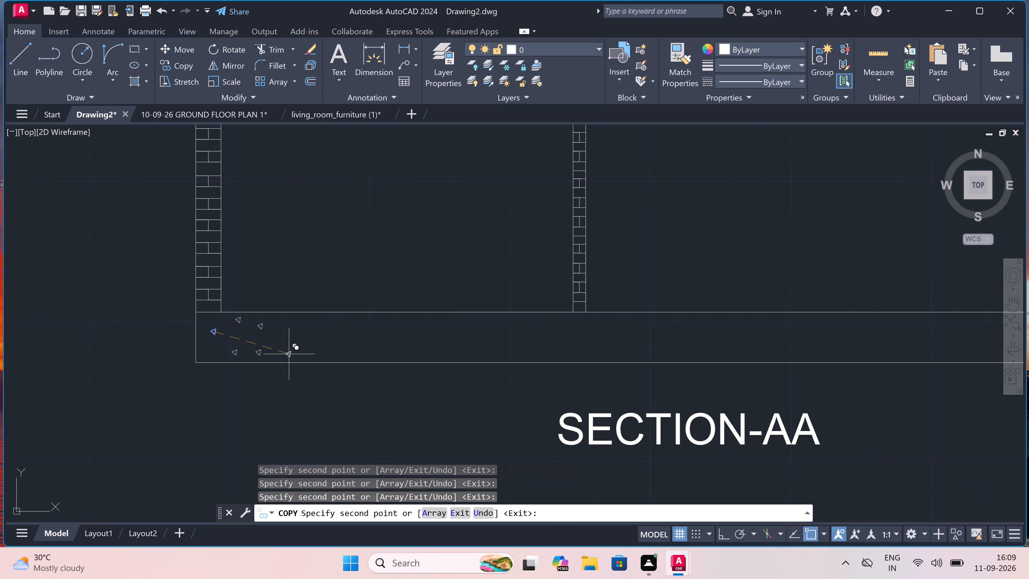
pyautogui.doubleClick(288, 327)
pyautogui.click(328, 352)
pyautogui.click(320, 327)
pyautogui.click(368, 332)
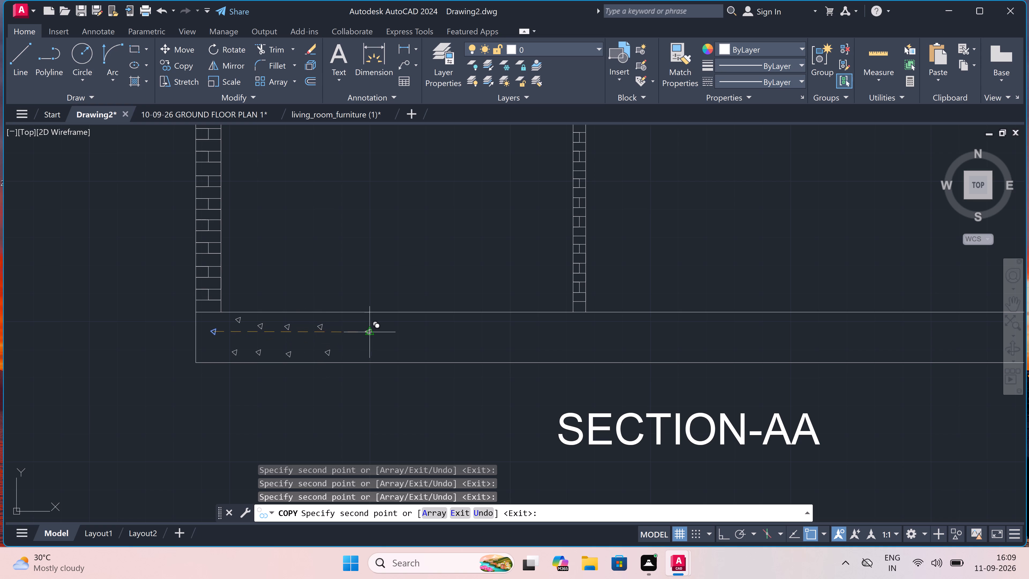
pyautogui.click(398, 352)
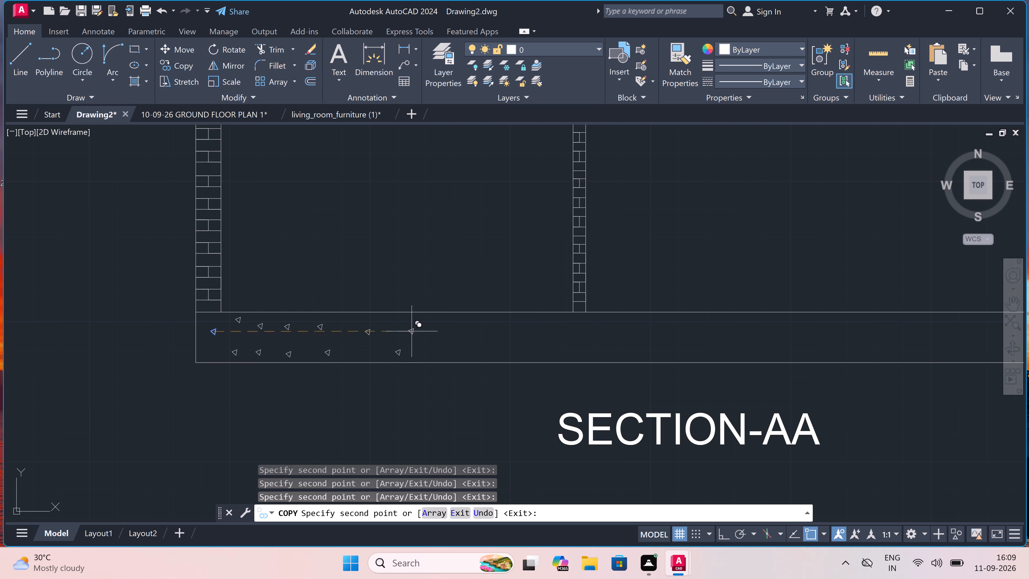
pyautogui.click(412, 329)
# Fill the plinth up to the central partition with more scattered triangle copies at upper, middle and lower heights.
pyautogui.scroll(2, 506, 335)
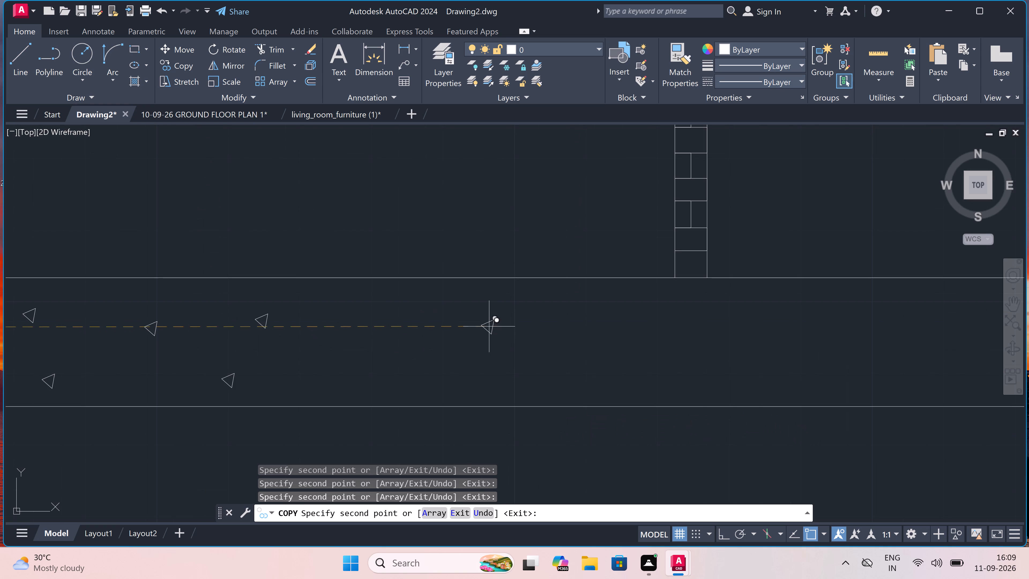
pyautogui.click(492, 291)
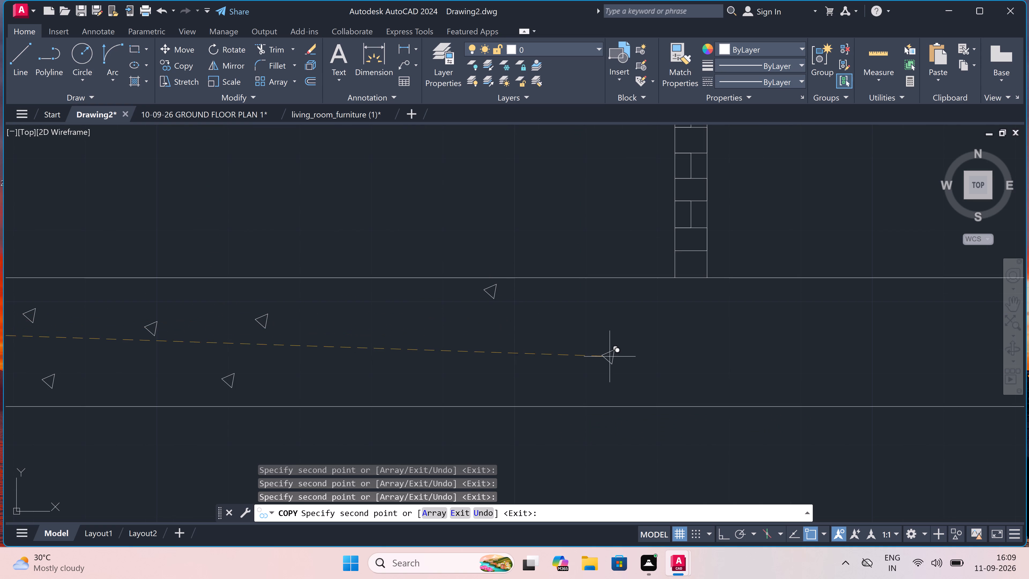
pyautogui.click(607, 382)
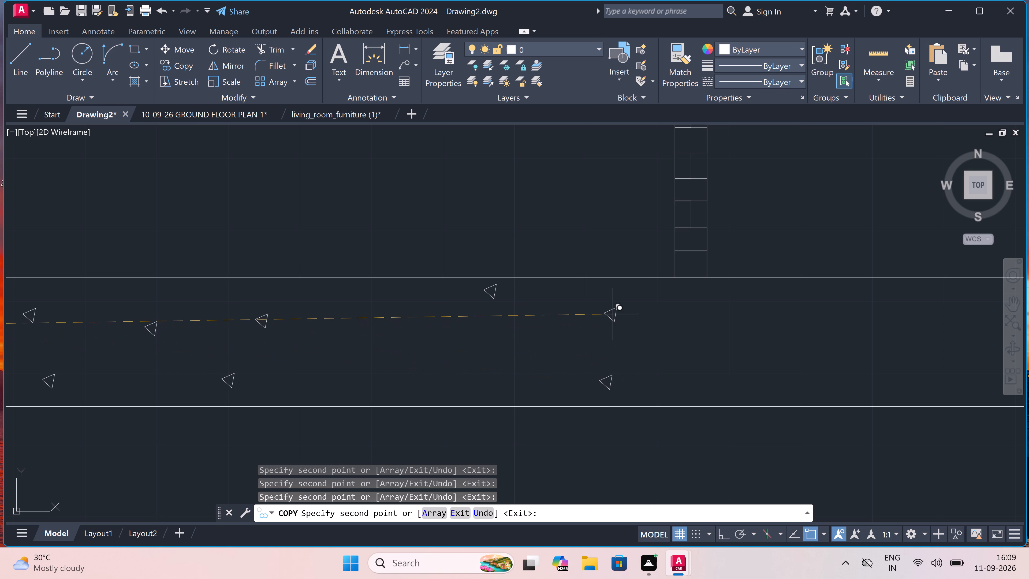
pyautogui.click(616, 299)
pyautogui.click(549, 342)
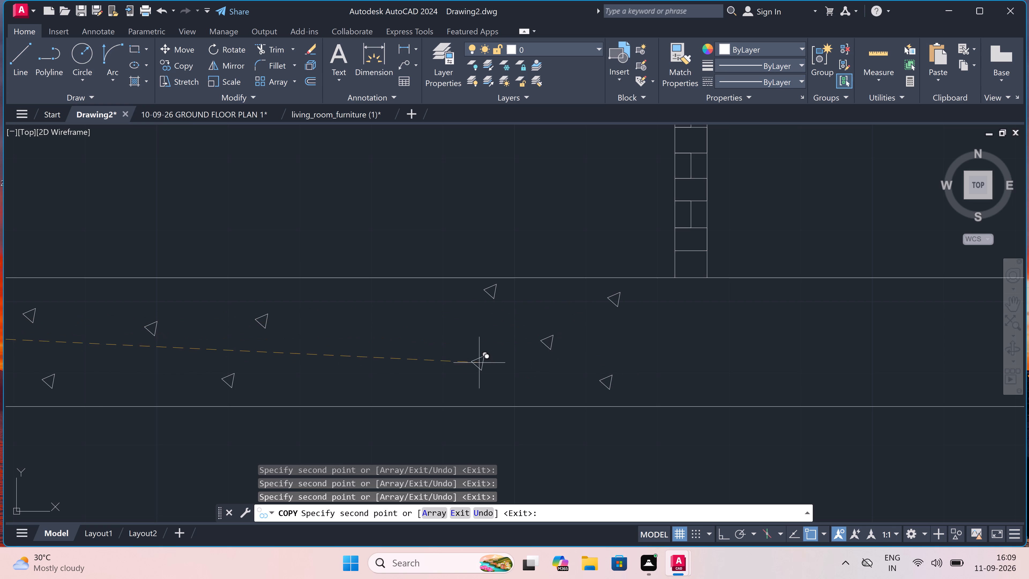
pyautogui.click(434, 372)
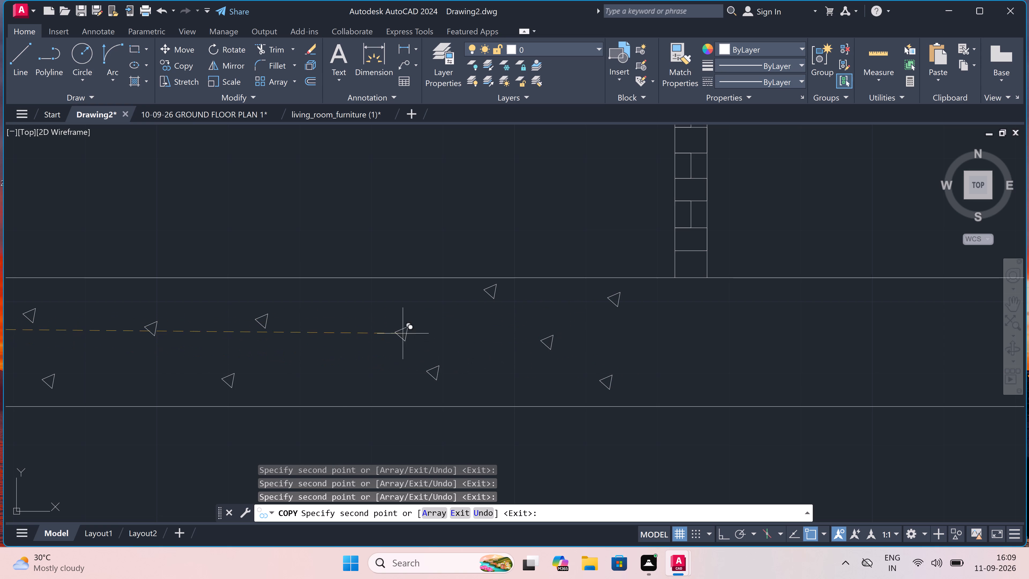
pyautogui.doubleClick(392, 307)
pyautogui.click(335, 356)
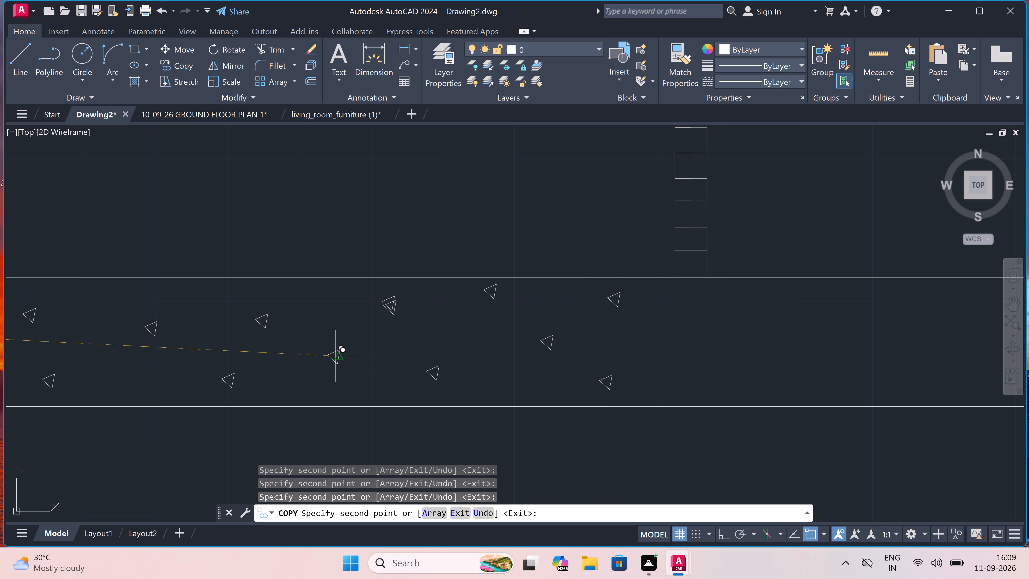
# Place six more staggered triangle copies in the plinth, from below the central partition towards the right wall.
pyautogui.scroll(-4, 335, 356)
pyautogui.scroll(4, 405, 355)
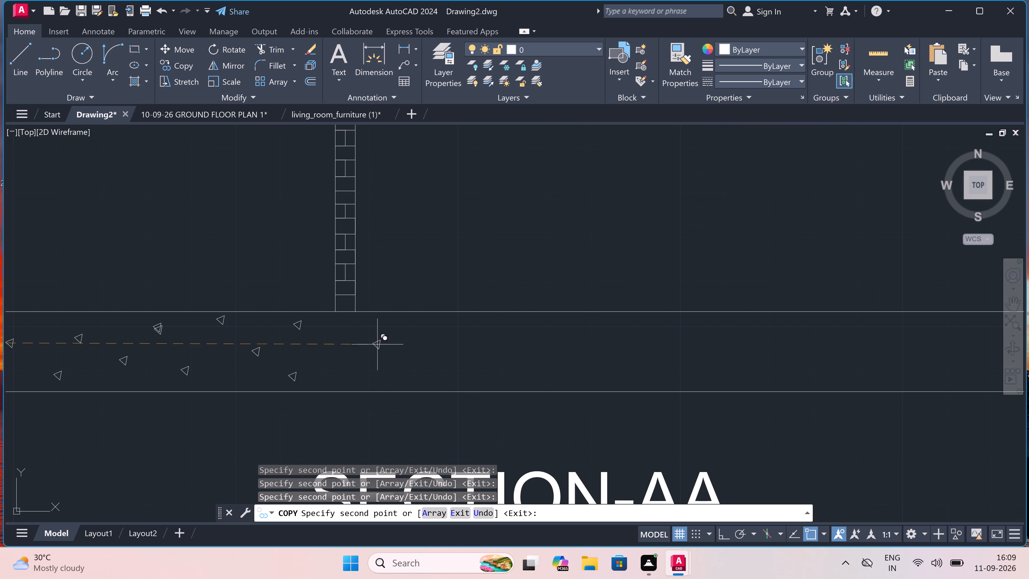
pyautogui.click(375, 340)
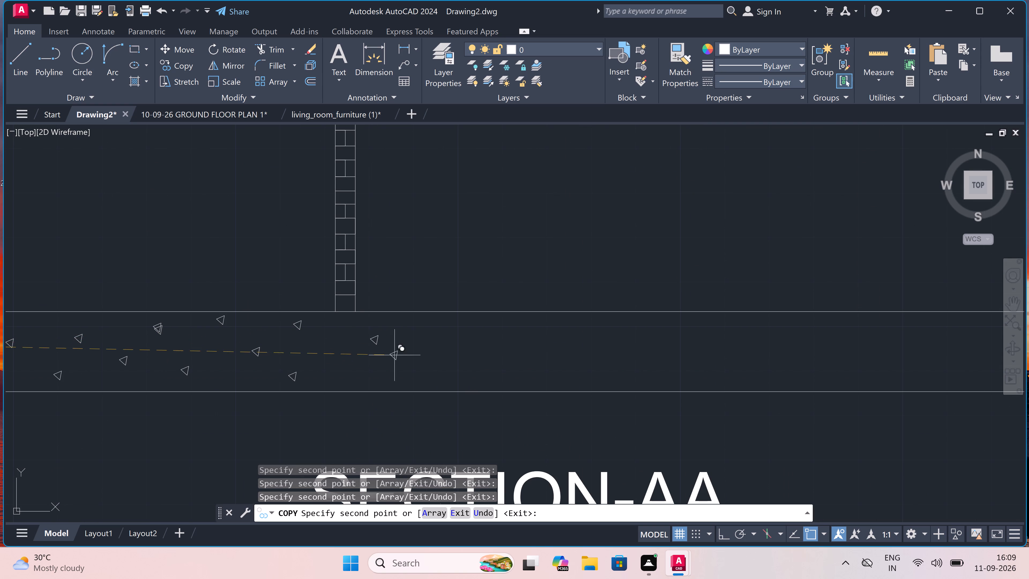
pyautogui.click(486, 327)
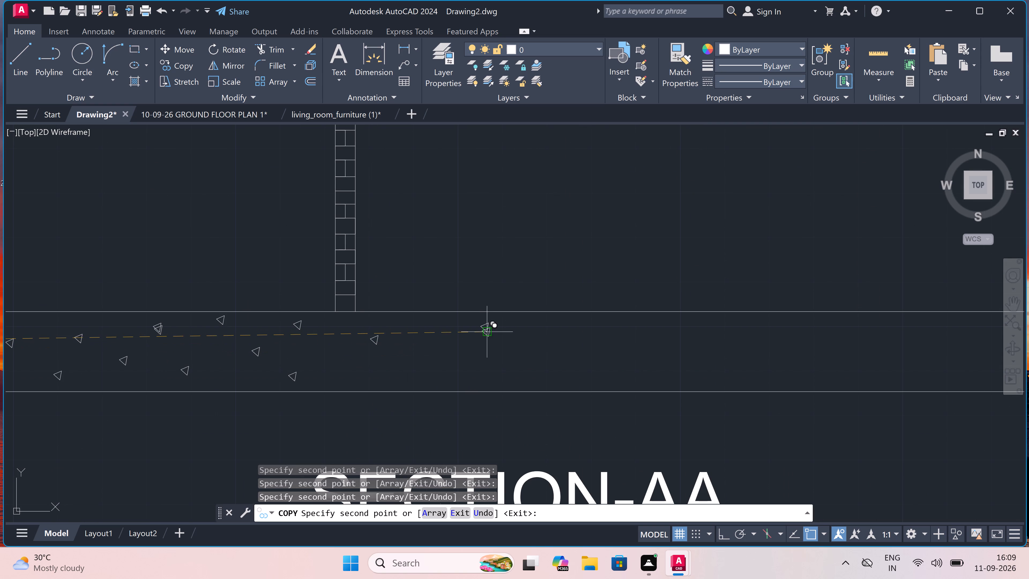
pyautogui.click(430, 366)
pyautogui.click(536, 373)
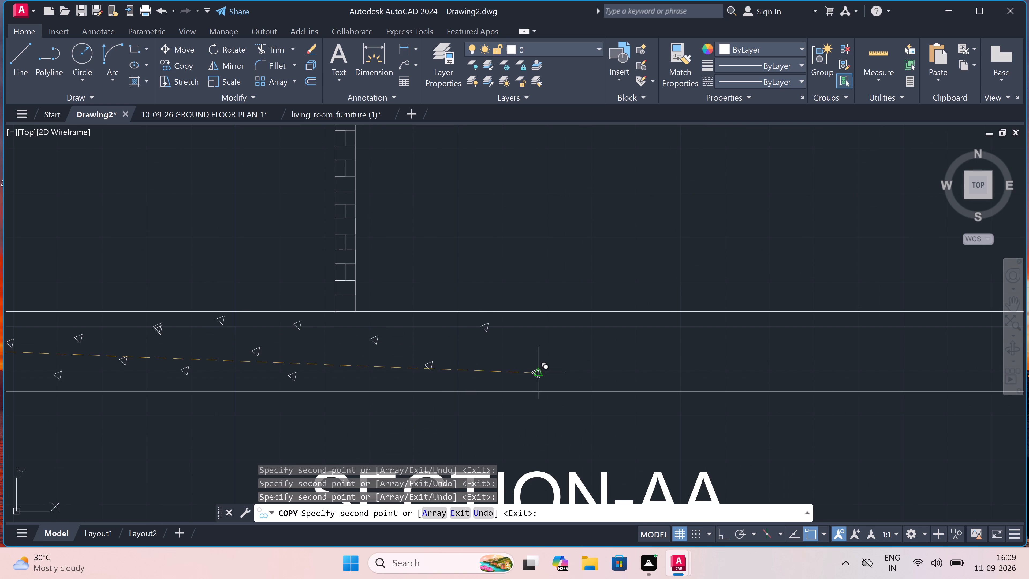
pyautogui.click(595, 326)
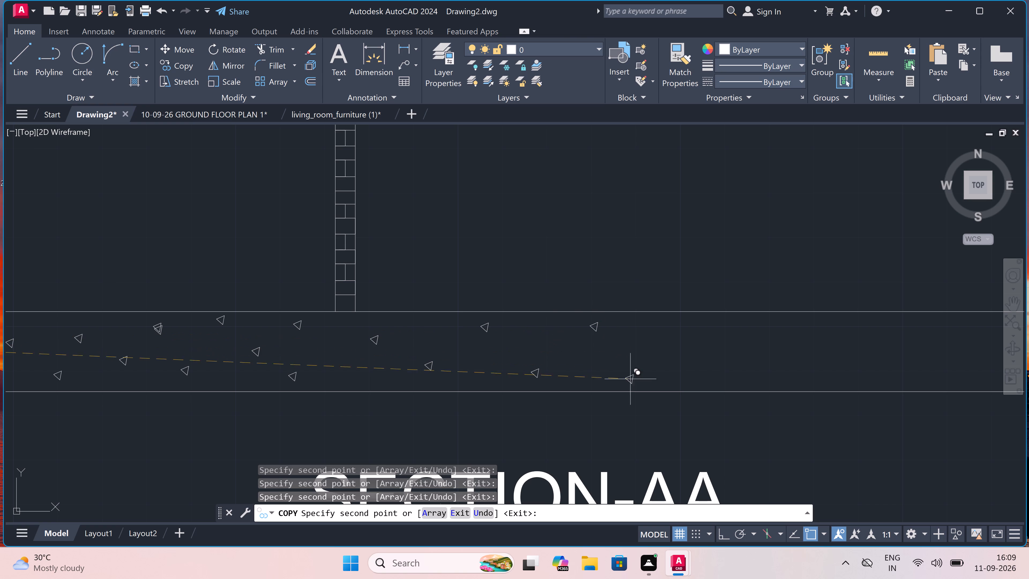
pyautogui.click(633, 380)
# Add three more triangle copies further along the plinth in the right room, alternating upper and lower.
pyautogui.scroll(-2, 632, 376)
pyautogui.scroll(2, 668, 369)
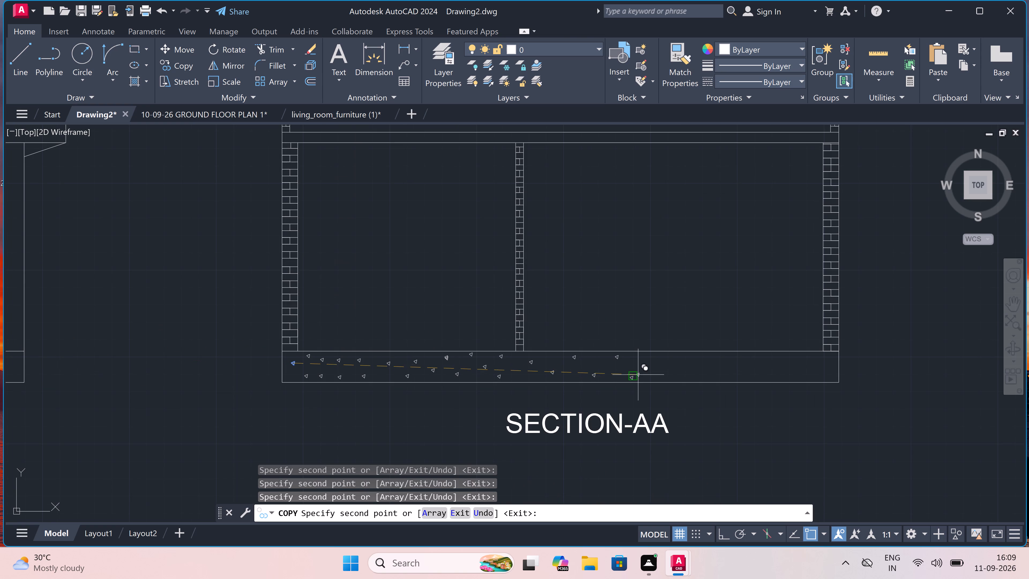
pyautogui.scroll(1, 668, 369)
pyautogui.click(581, 328)
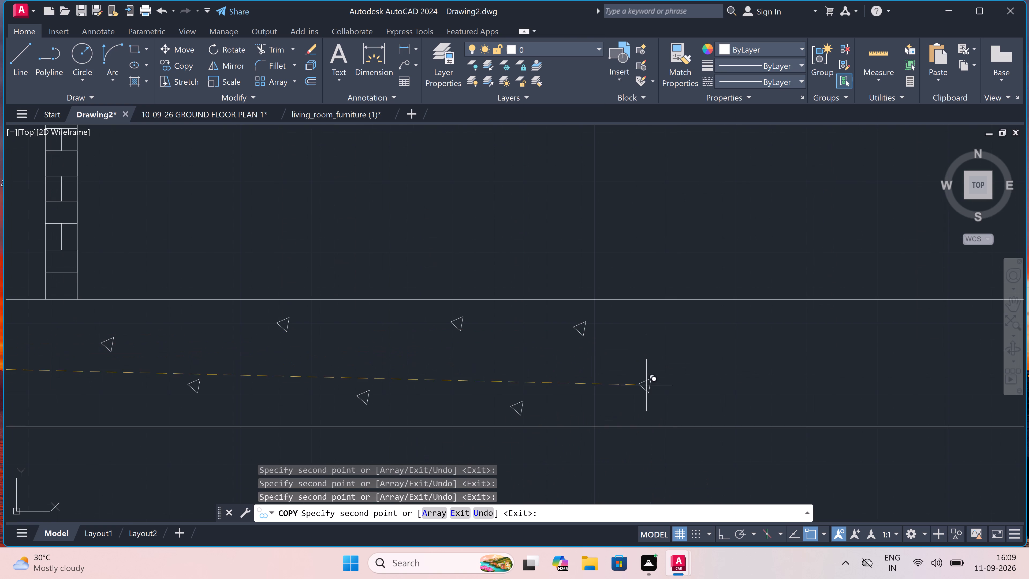
pyautogui.click(679, 408)
pyautogui.click(723, 335)
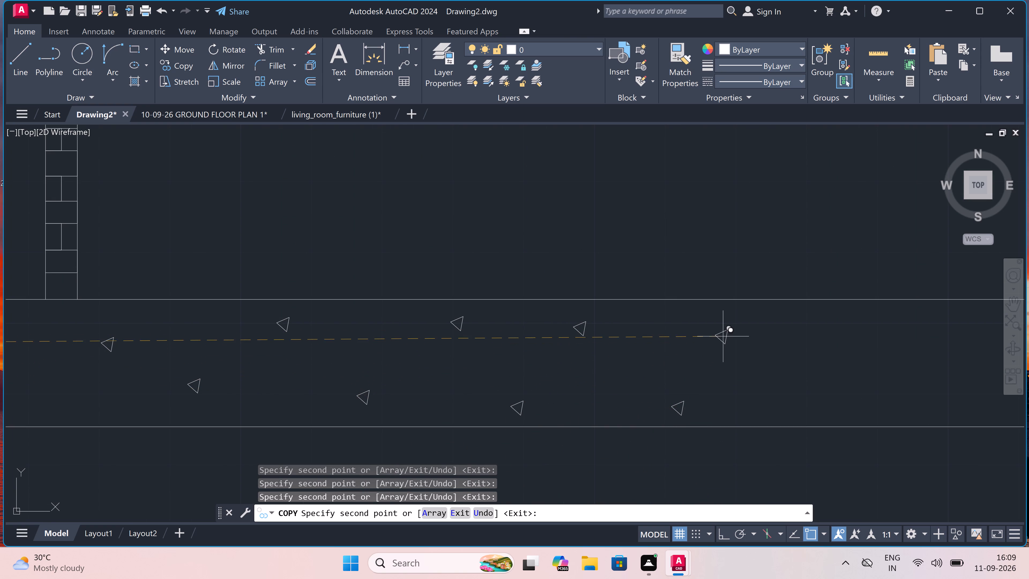
# Place eight more triangle copies in the right room's plinth, staggered between upper and lower rows towards the right wall.
pyautogui.scroll(-5, 650, 347)
pyautogui.scroll(4, 682, 350)
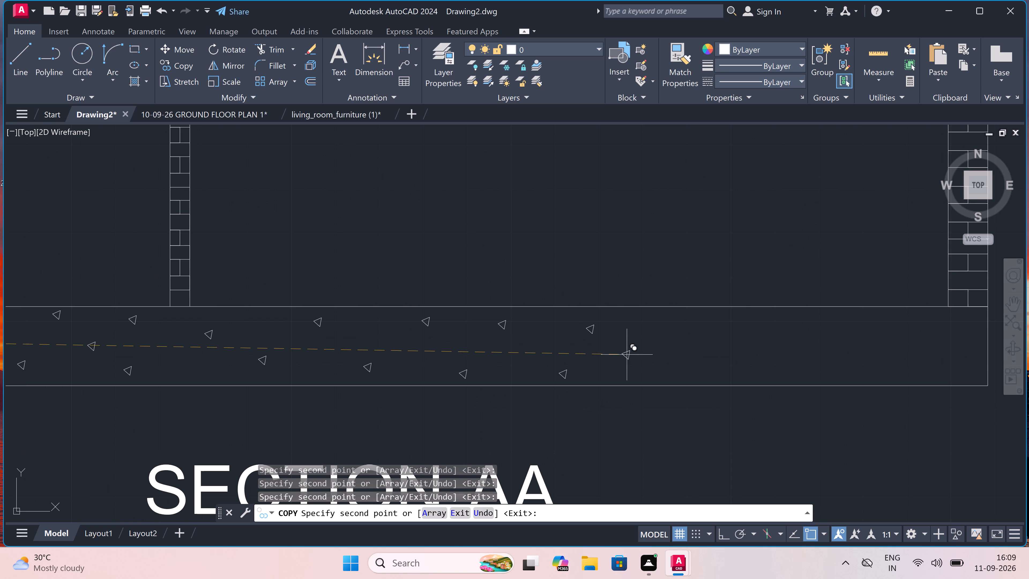
pyautogui.doubleClick(620, 363)
pyautogui.click(651, 326)
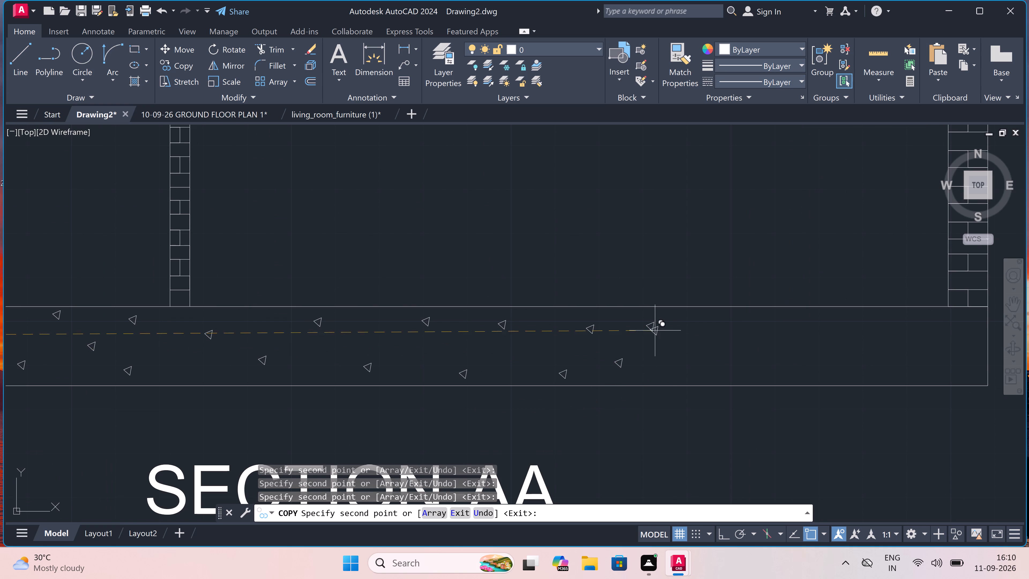
pyautogui.click(673, 366)
pyautogui.click(717, 325)
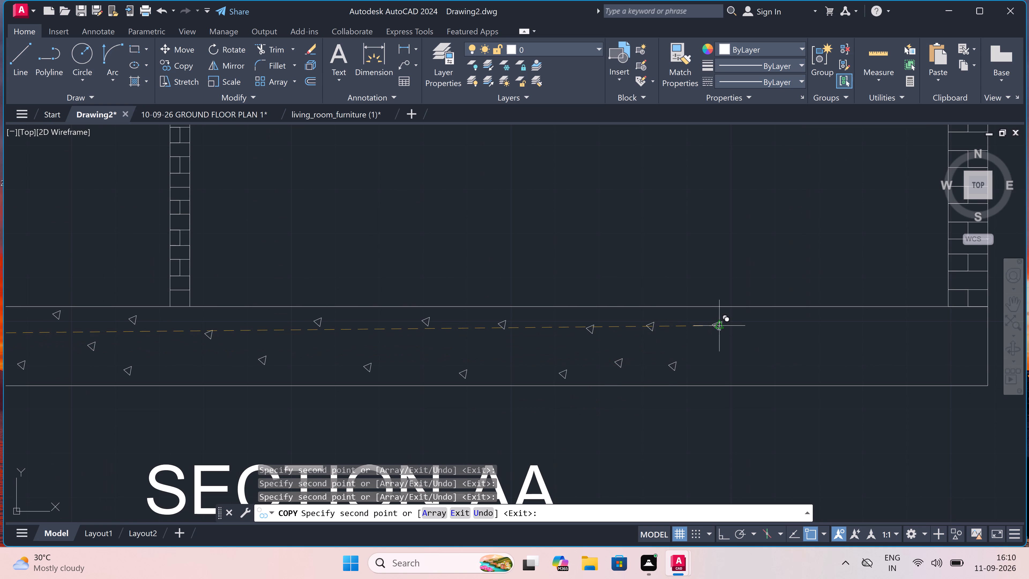
pyautogui.click(724, 369)
pyautogui.click(845, 362)
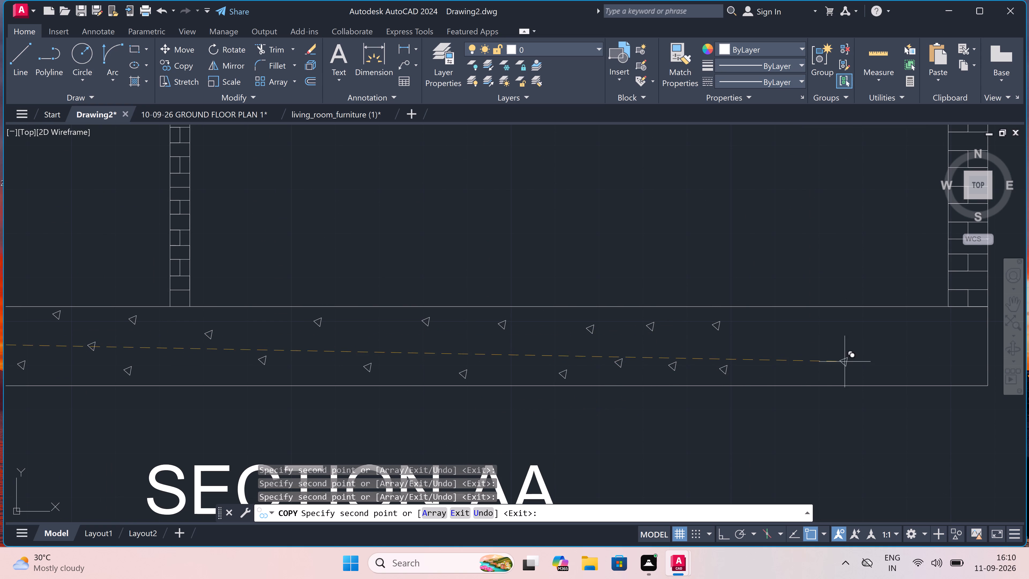
pyautogui.click(781, 324)
pyautogui.click(778, 364)
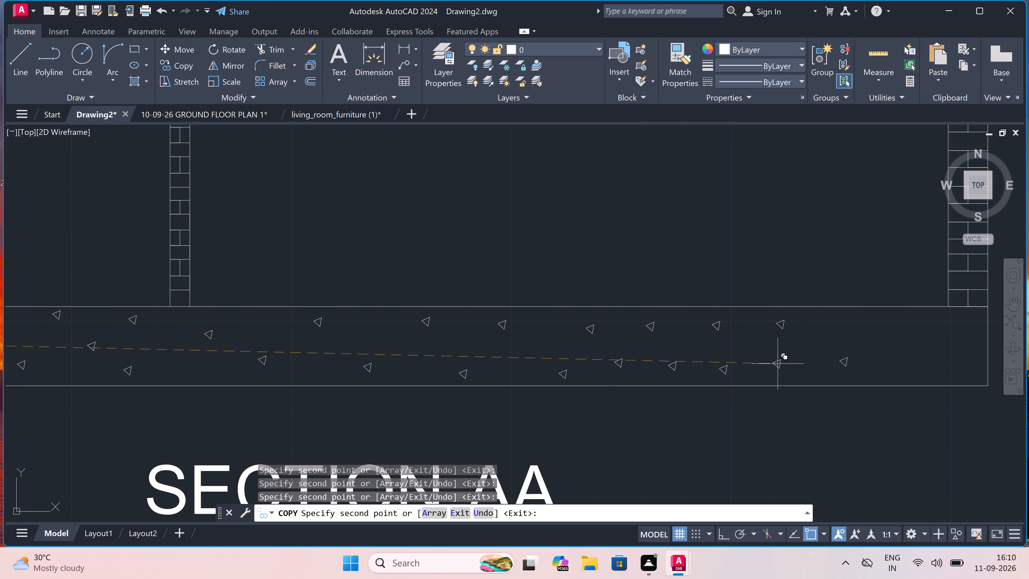
# Fill the plinth's remaining right end, up to and under the right wall, with five more staggered triangle copies and finish copying.
pyautogui.scroll(-5, 776, 361)
pyautogui.scroll(4, 797, 361)
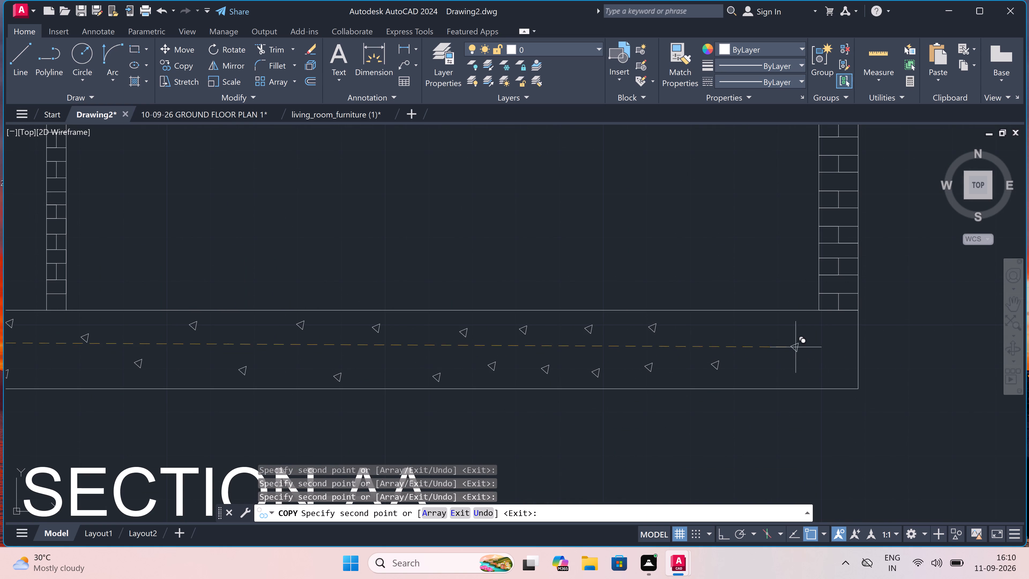
pyautogui.click(836, 331)
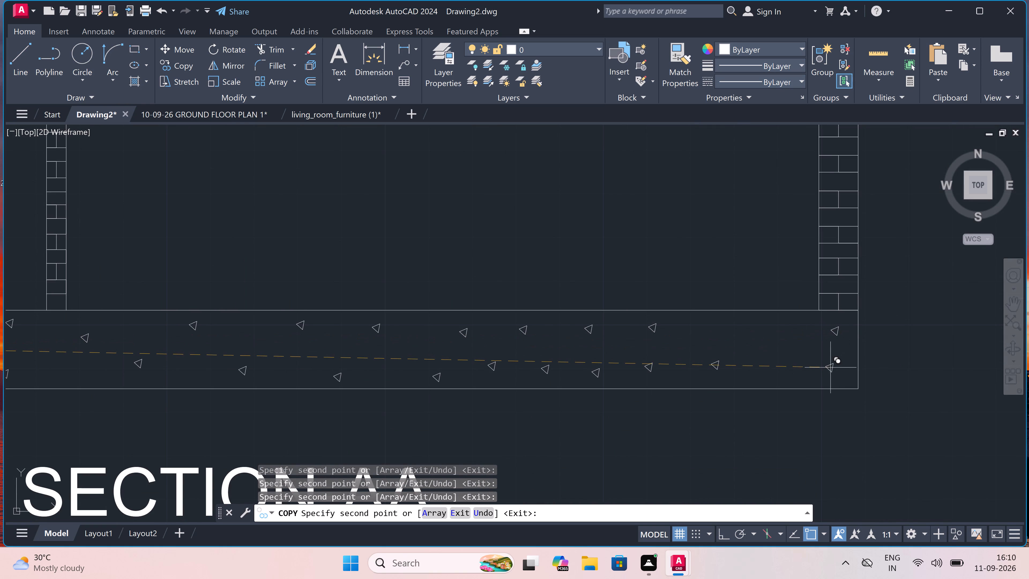
pyautogui.click(816, 368)
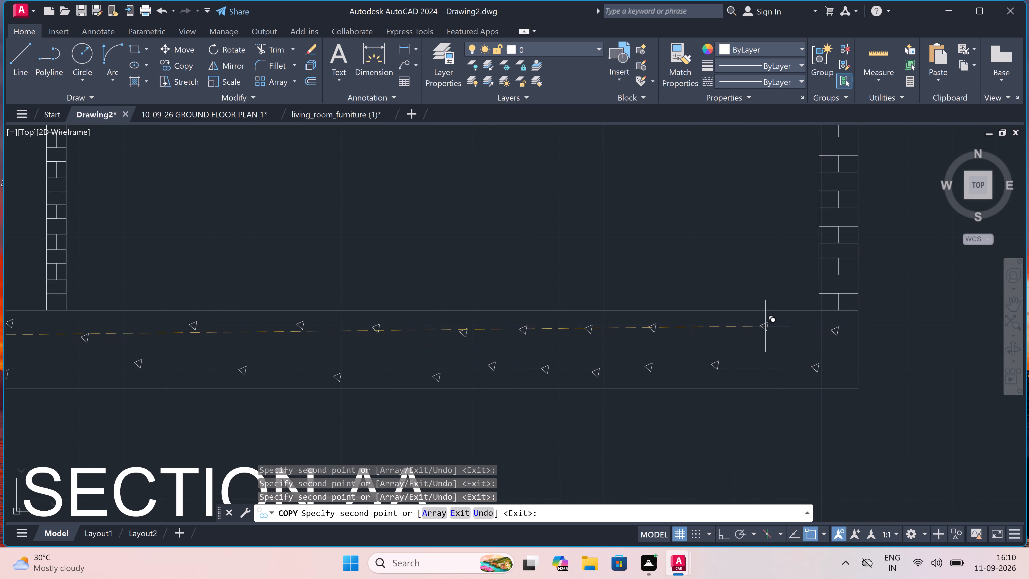
pyautogui.click(765, 325)
pyautogui.click(760, 365)
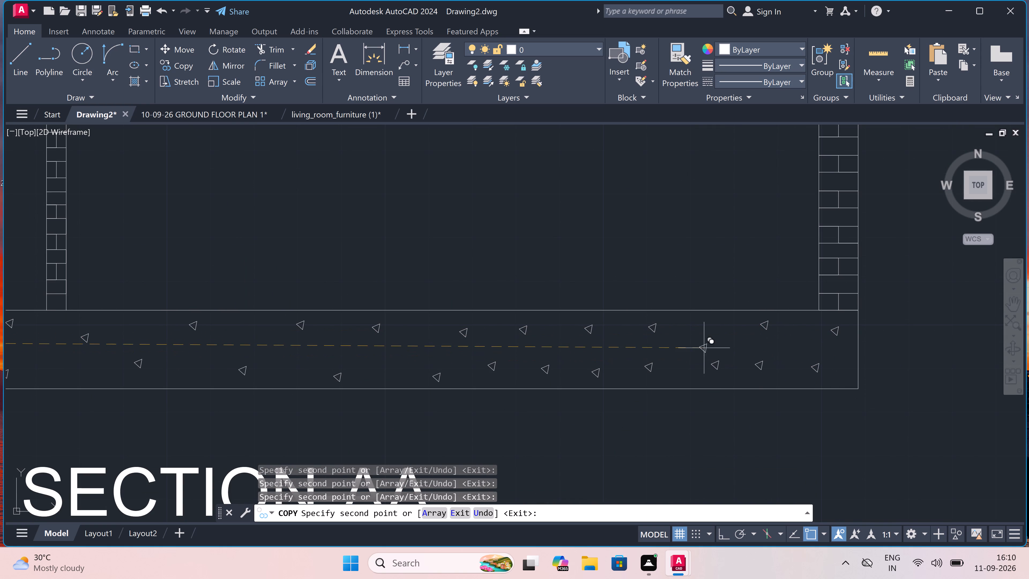
pyautogui.click(704, 324)
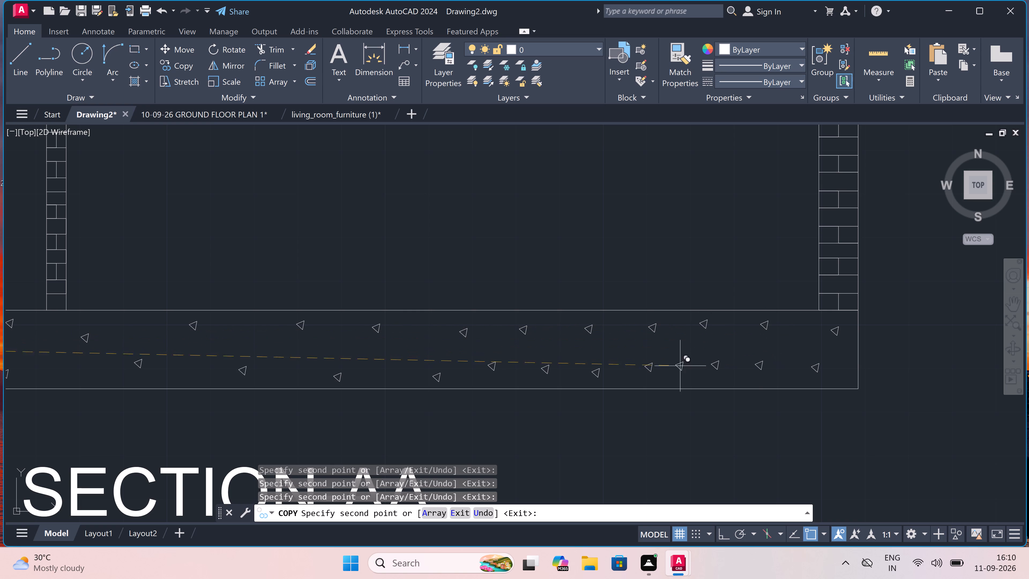
pyautogui.press('Escape')
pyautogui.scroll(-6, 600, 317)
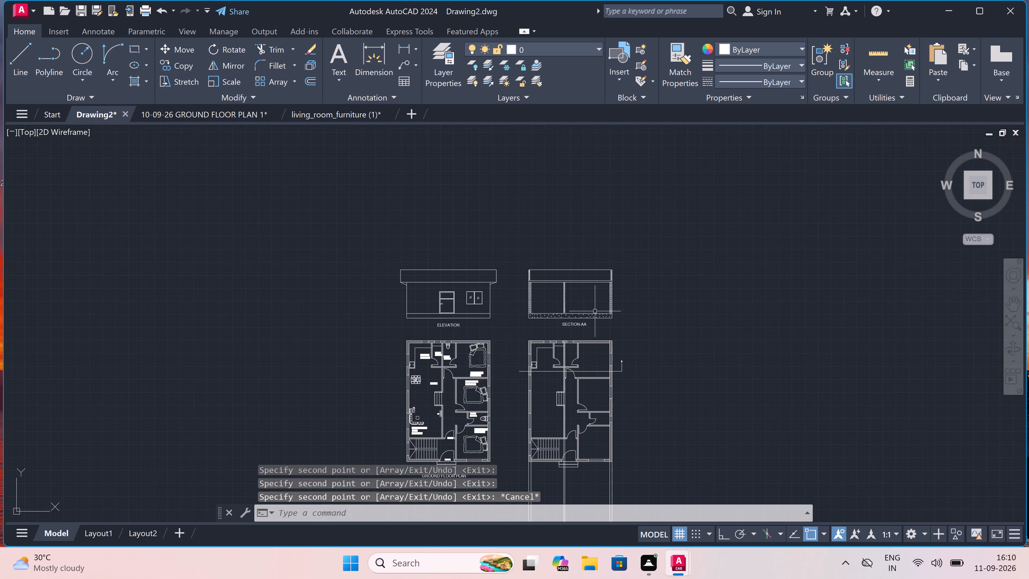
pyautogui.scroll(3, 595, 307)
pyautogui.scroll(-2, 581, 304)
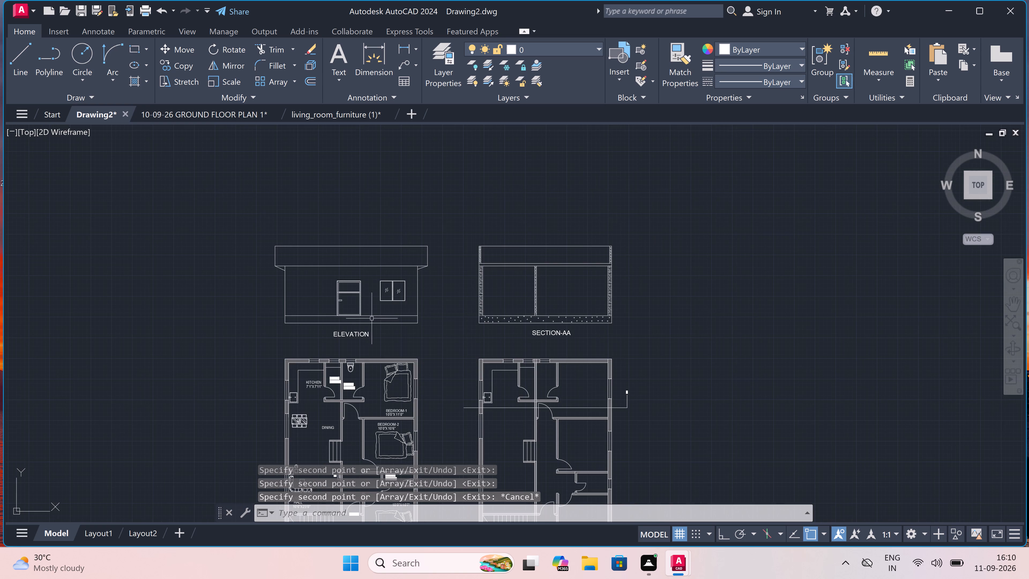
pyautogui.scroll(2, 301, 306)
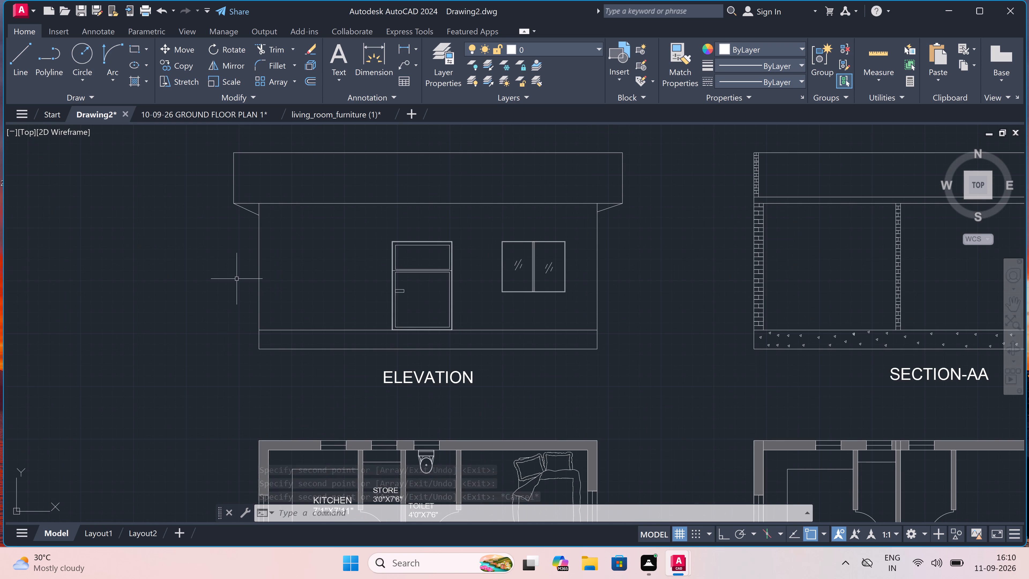
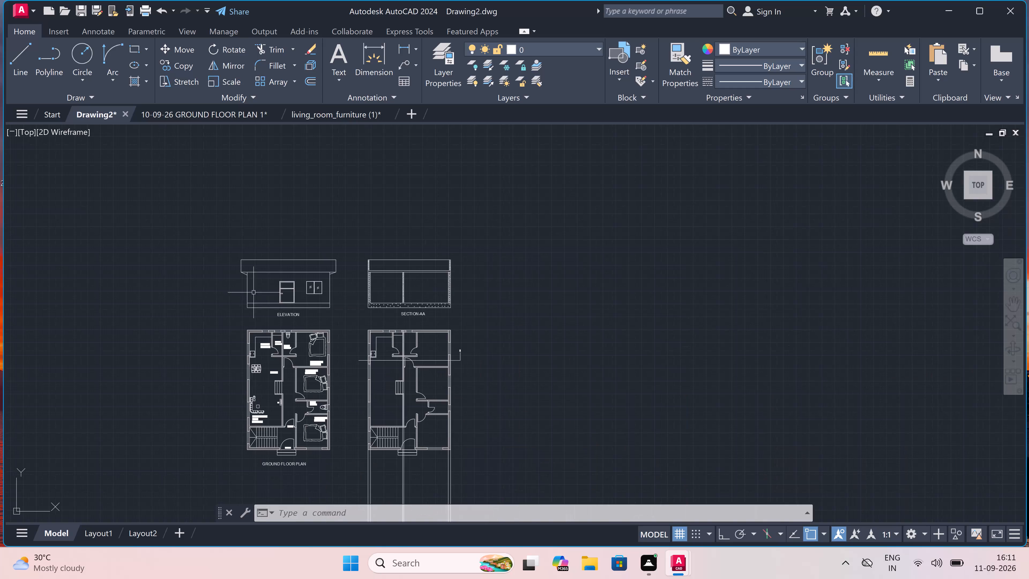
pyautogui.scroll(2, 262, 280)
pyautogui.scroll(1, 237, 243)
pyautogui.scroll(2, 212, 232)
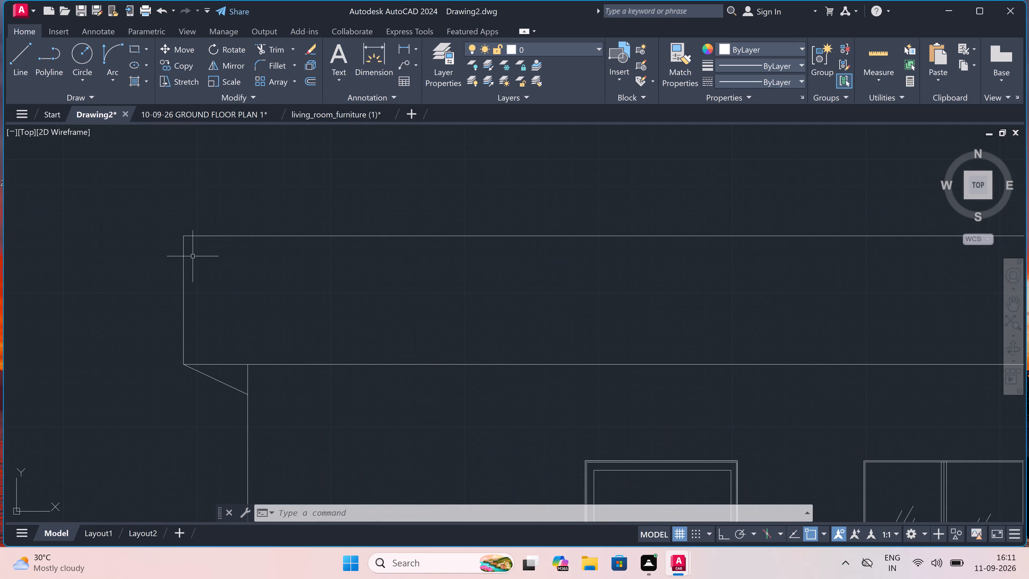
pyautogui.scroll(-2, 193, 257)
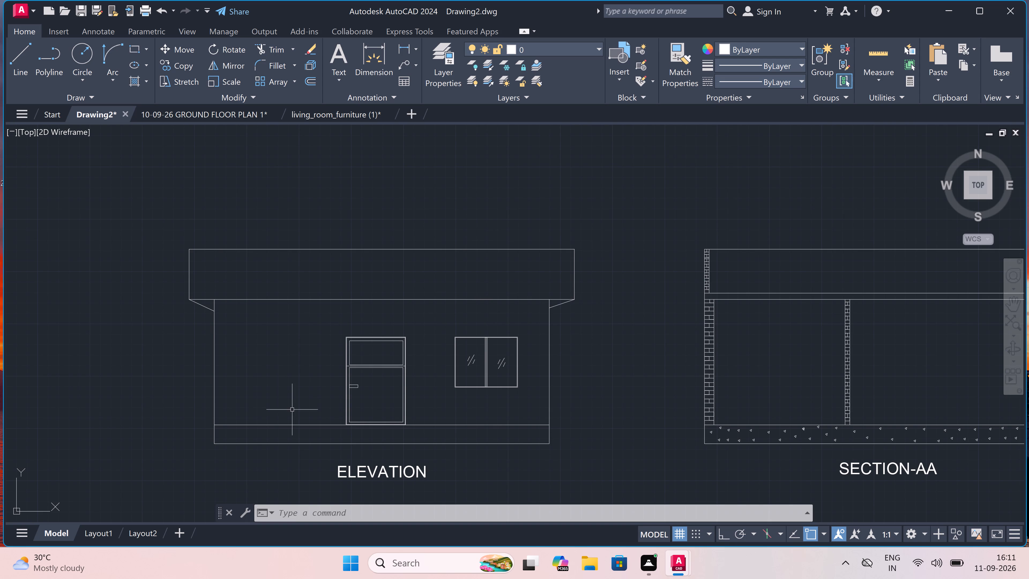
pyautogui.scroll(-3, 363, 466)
# Underline the ELEVATION title with a straight horizontal line about 7'-6" long just below the text, with Ortho on.
pyautogui.scroll(5, 361, 472)
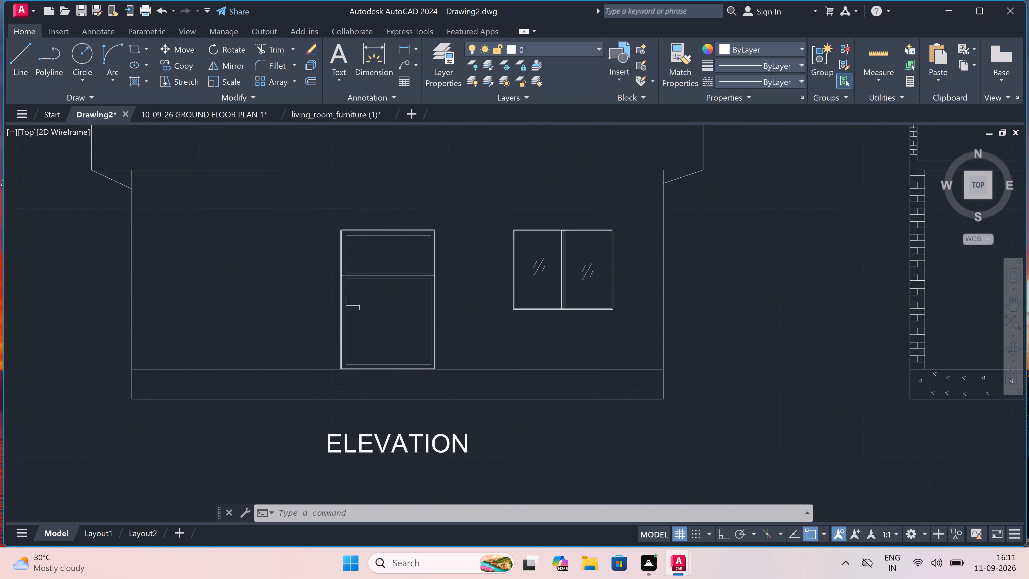
pyautogui.scroll(2, 365, 468)
pyautogui.scroll(2, 203, 403)
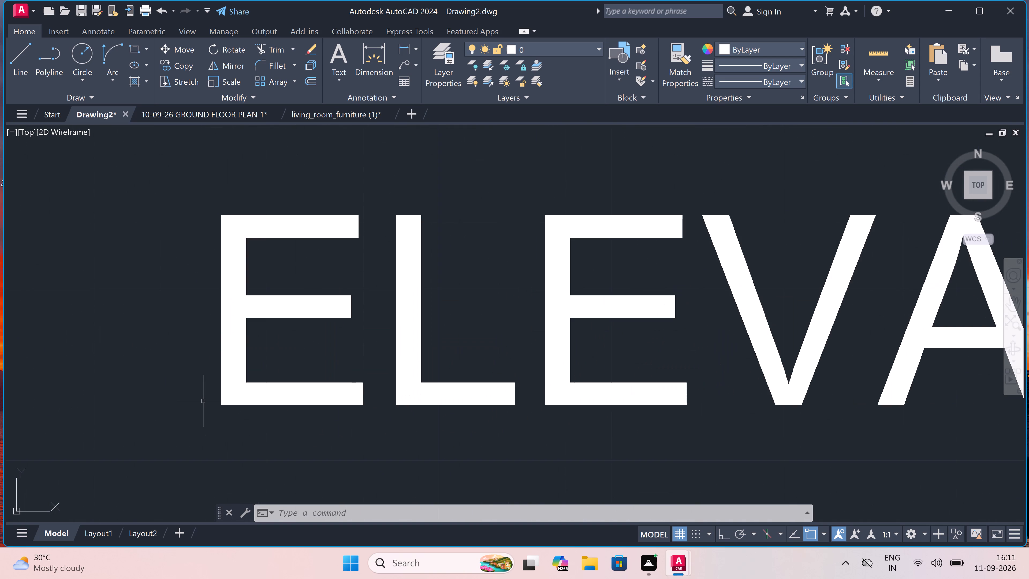
pyautogui.write('L')
pyautogui.press('space')
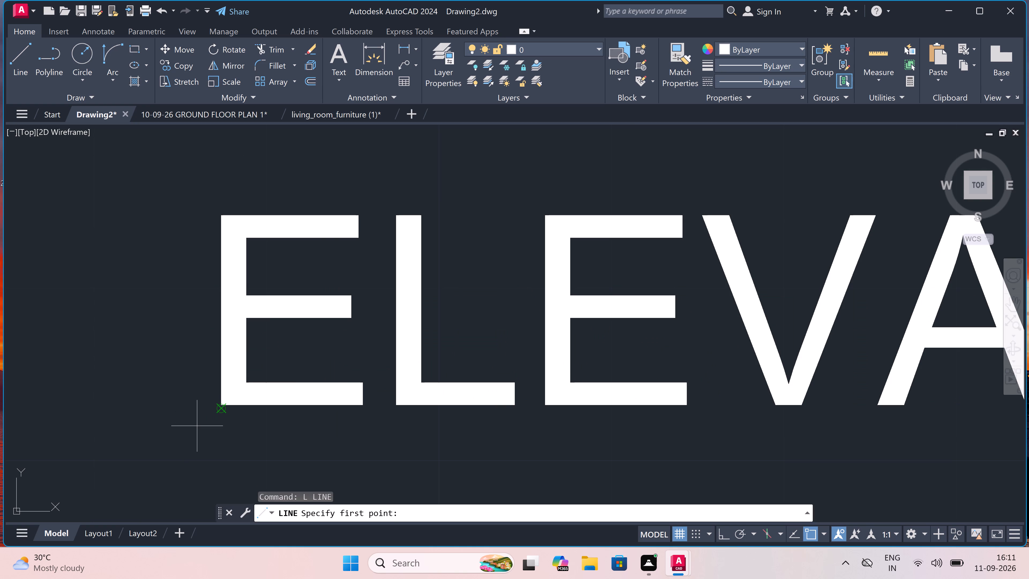
pyautogui.moveTo(197, 426); pyautogui.dragTo(219, 442)
pyautogui.hotkey('ctrl', 'z')
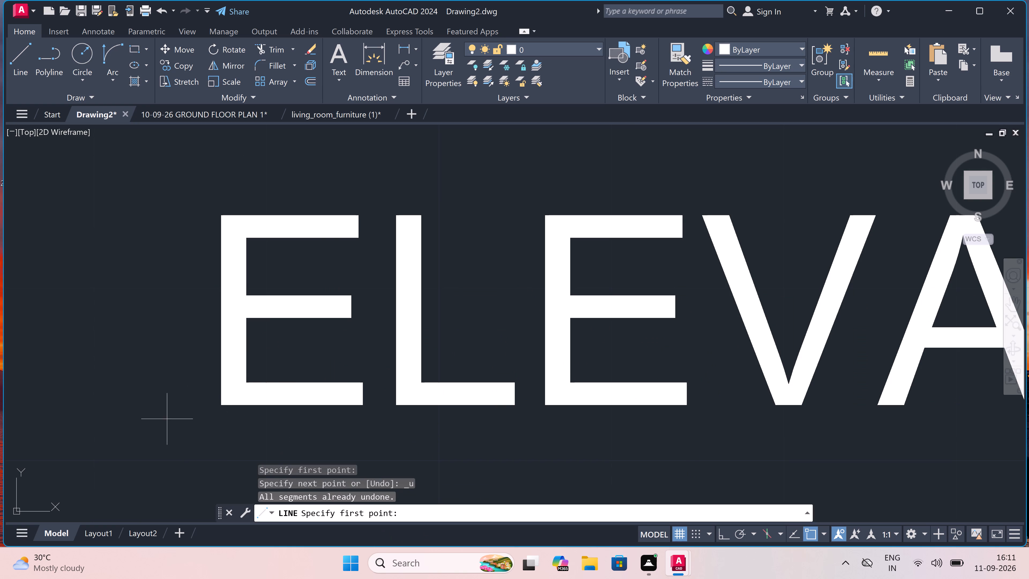
pyautogui.scroll(2, 204, 450)
pyautogui.click(193, 432)
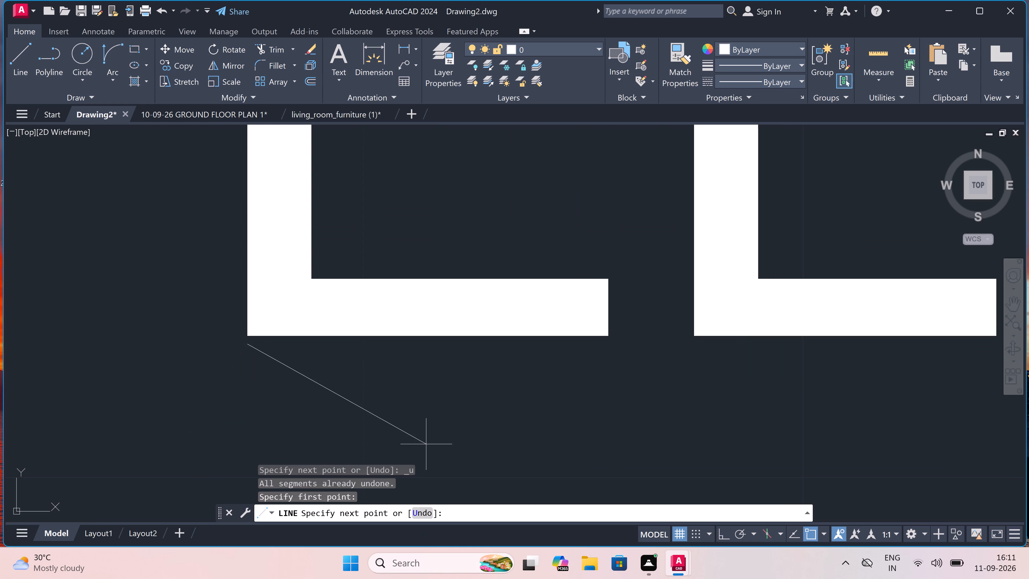
pyautogui.hotkey('ctrl', 'z')
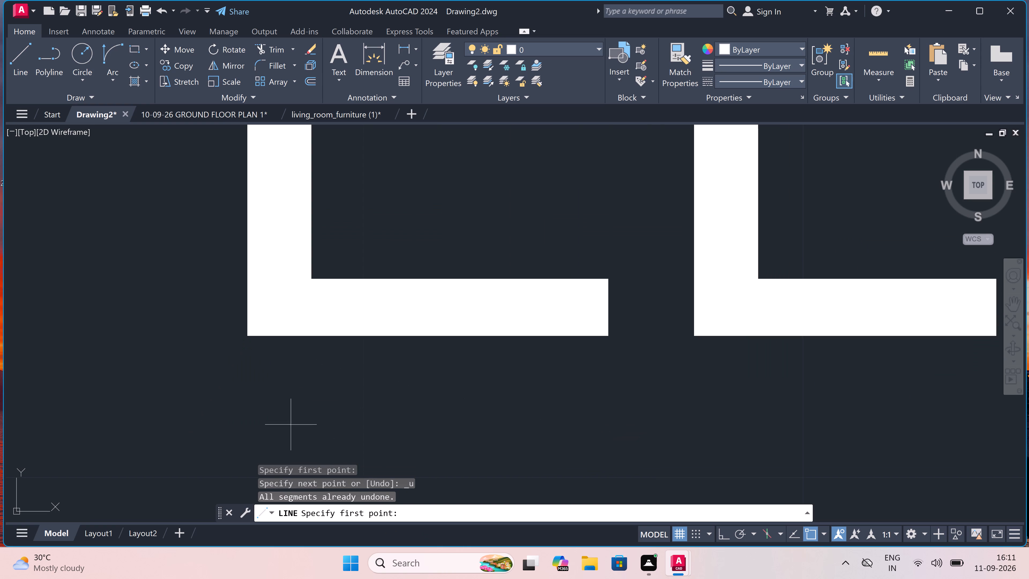
pyautogui.click(137, 402)
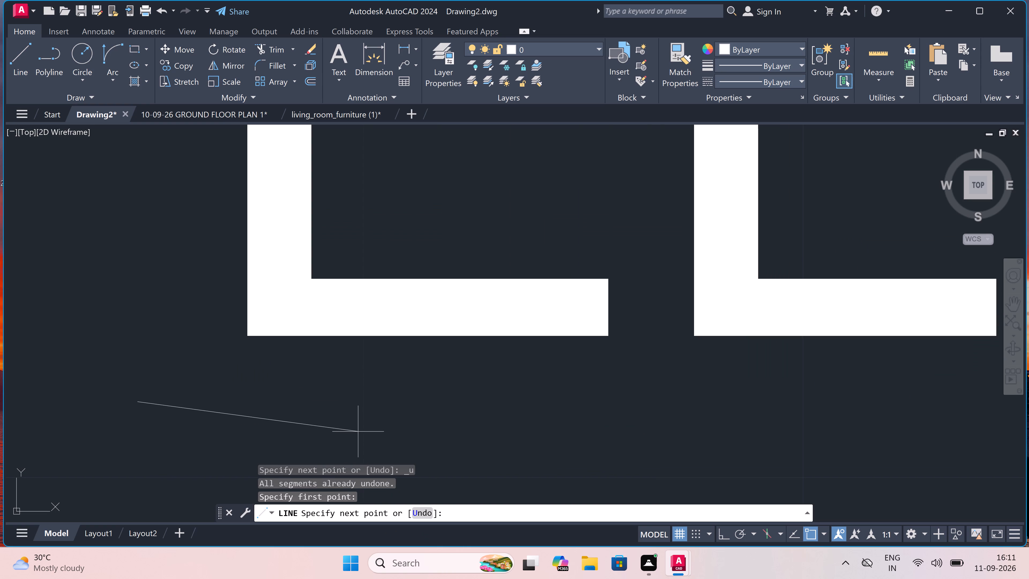
pyautogui.press('F8')
pyautogui.scroll(-3, 387, 419)
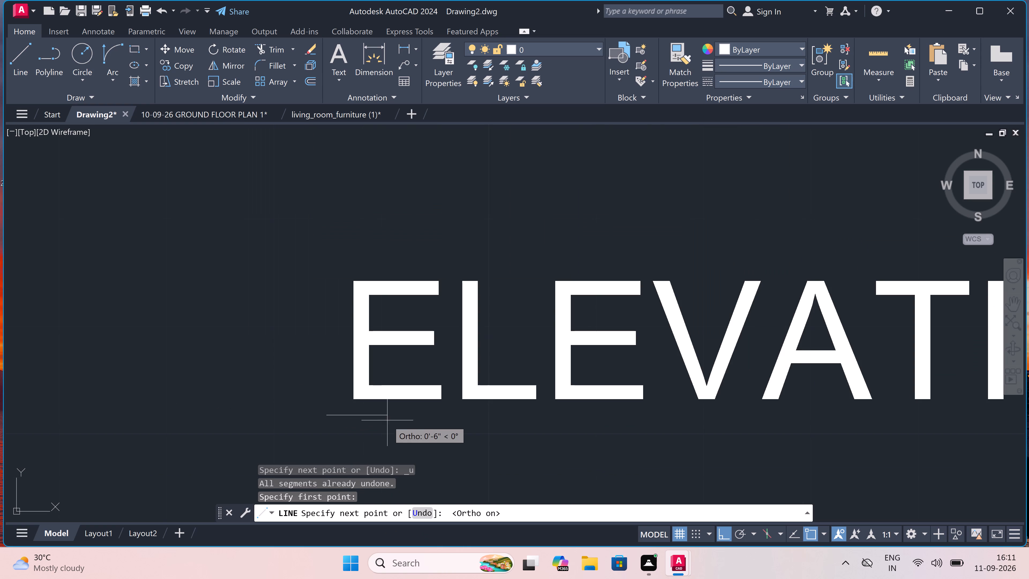
pyautogui.scroll(-4, 405, 419)
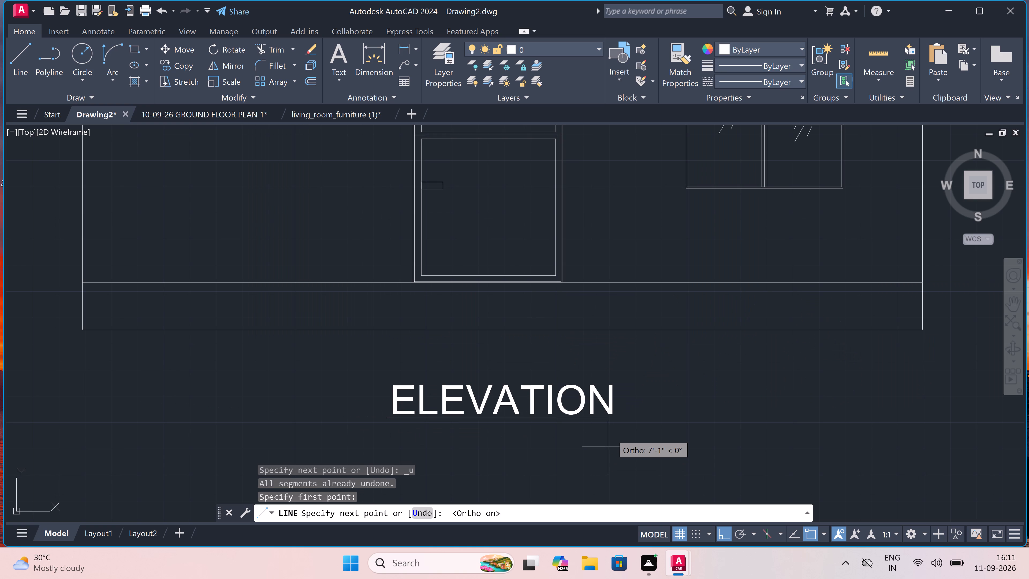
pyautogui.scroll(2, 632, 408)
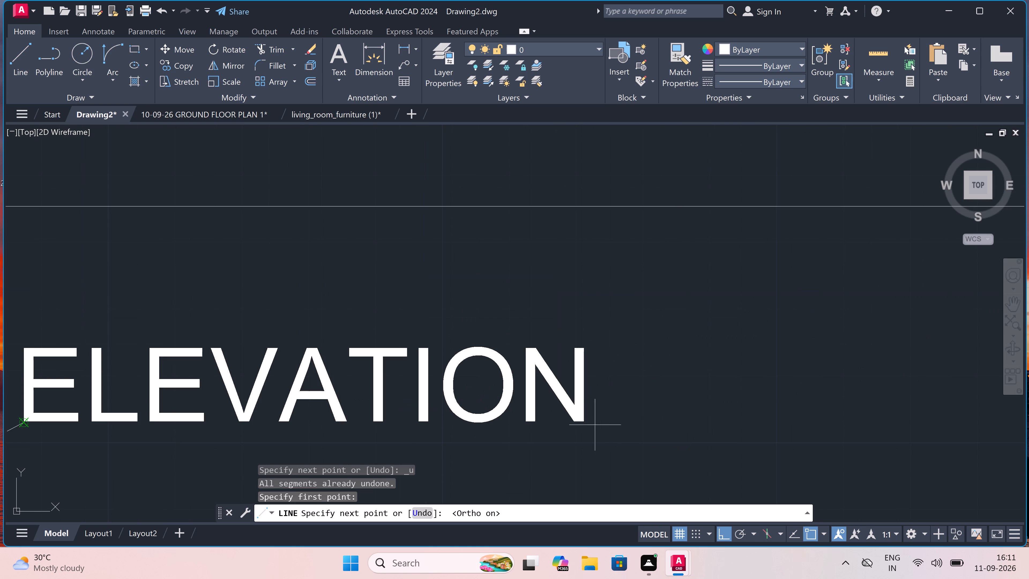
pyautogui.scroll(4, 608, 428)
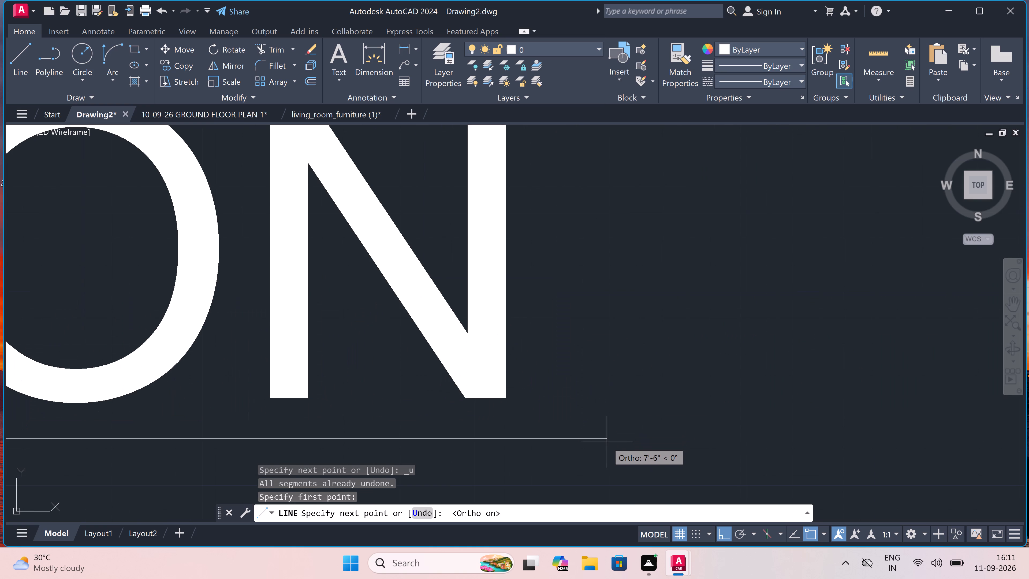
pyautogui.click(605, 431)
pyautogui.press('Escape')
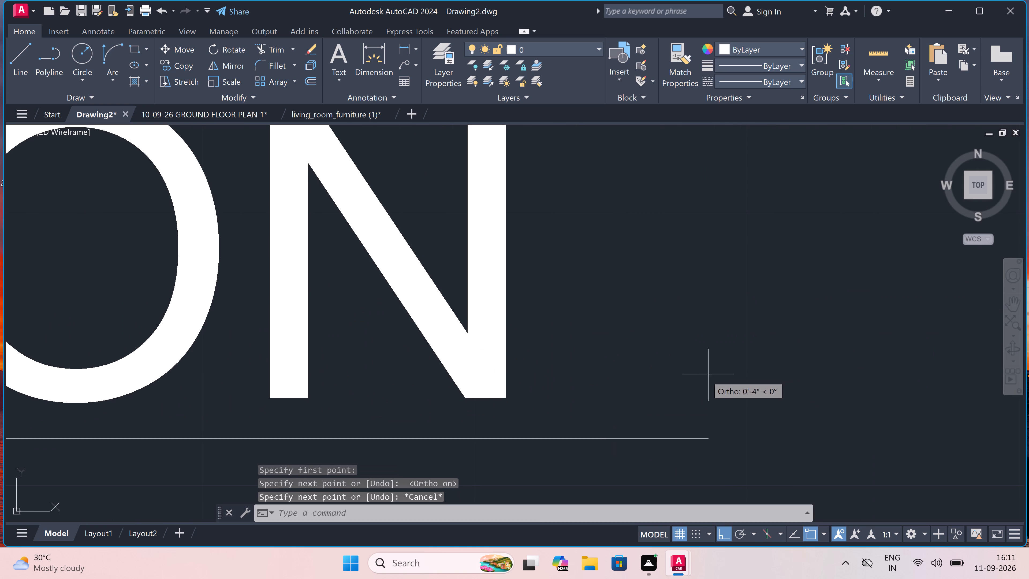
# Underline the SECTION-AA title with a horizontal line about 7'-11" long just below the text.
pyautogui.scroll(-6, 650, 365)
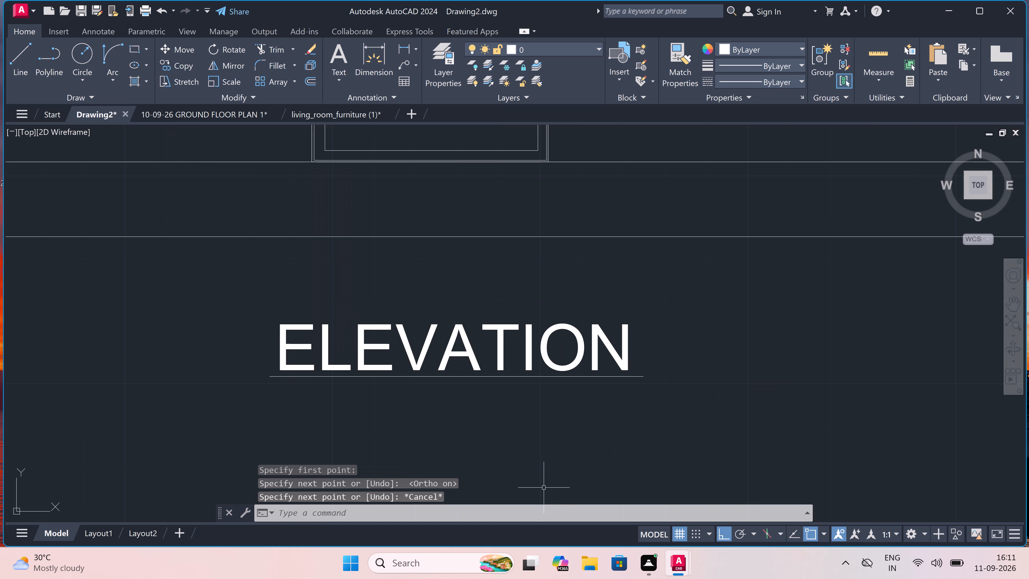
pyautogui.scroll(-7, 477, 334)
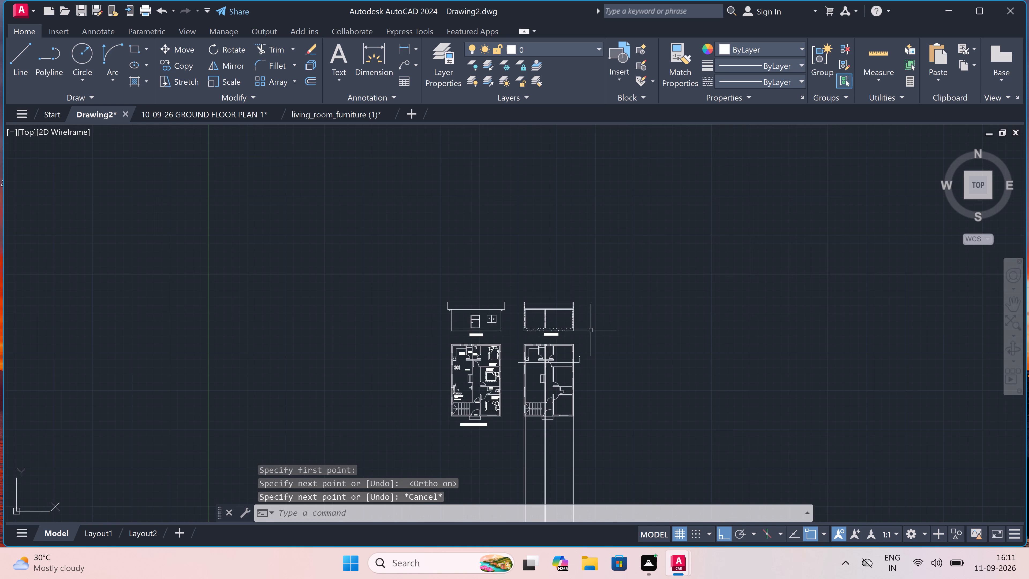
pyautogui.scroll(4, 591, 329)
pyautogui.scroll(3, 283, 376)
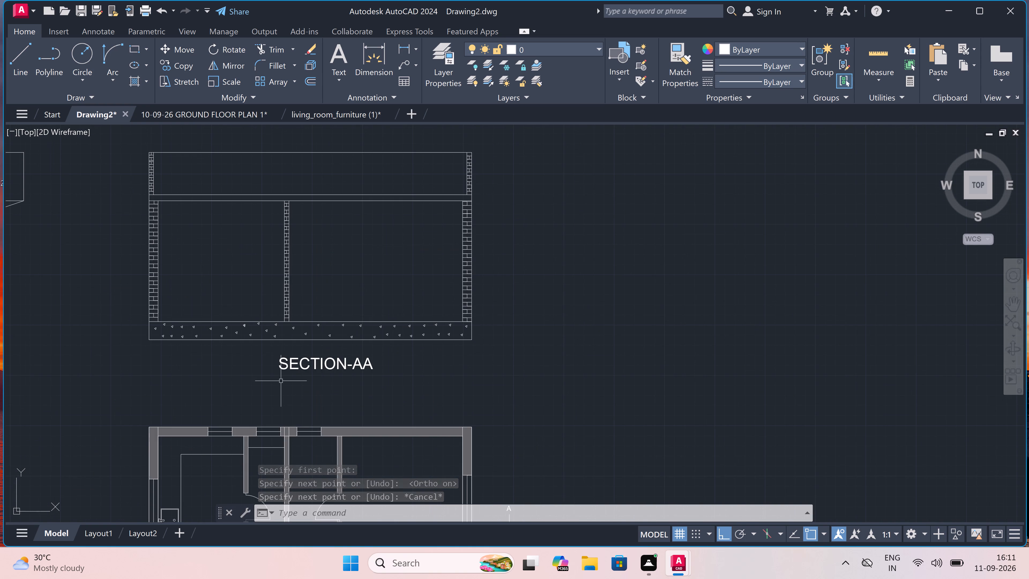
pyautogui.scroll(4, 266, 366)
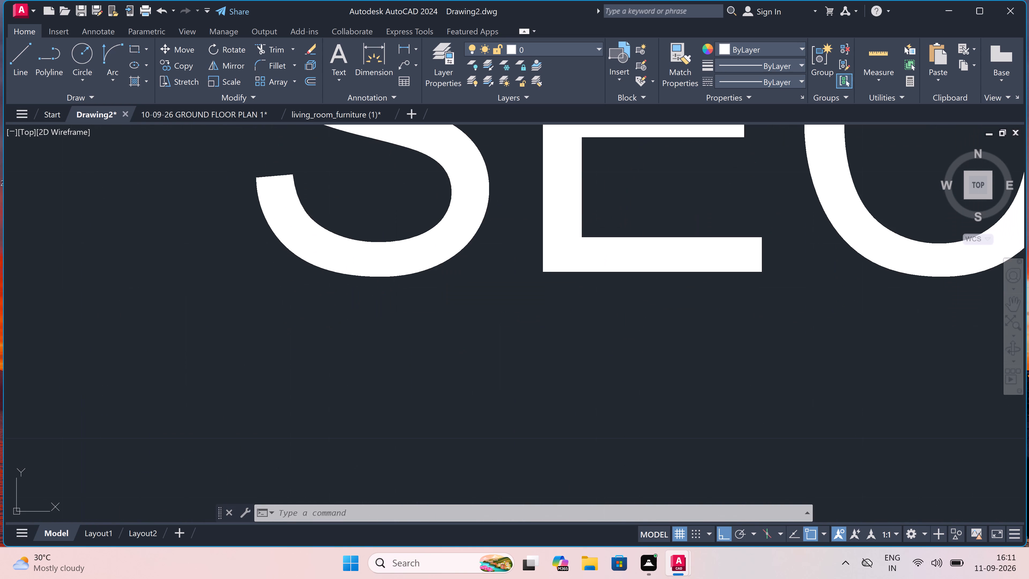
pyautogui.press('space')
pyautogui.scroll(3, 245, 330)
pyautogui.moveTo(243, 316); pyautogui.dragTo(286, 321)
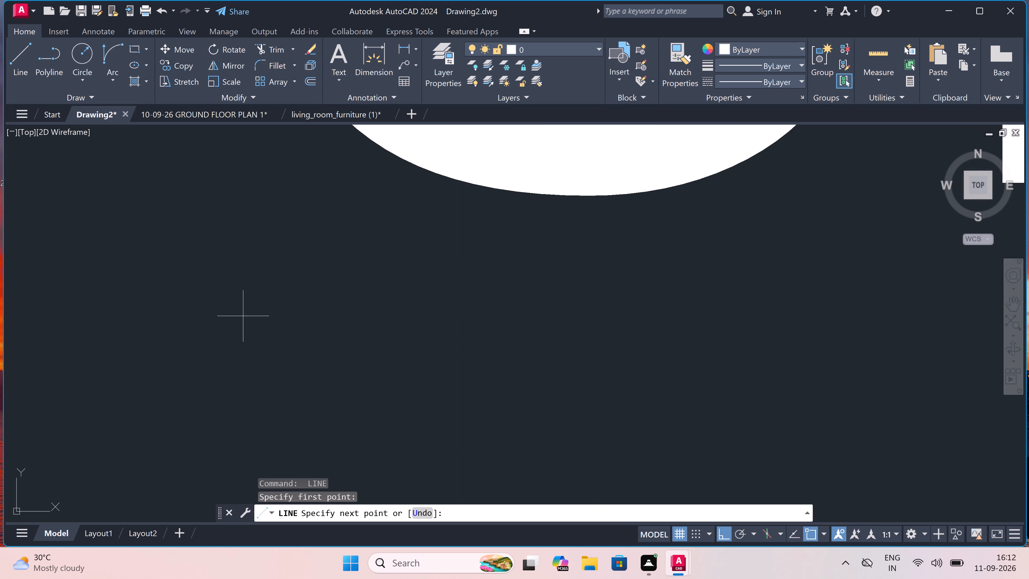
pyautogui.scroll(-10, 527, 321)
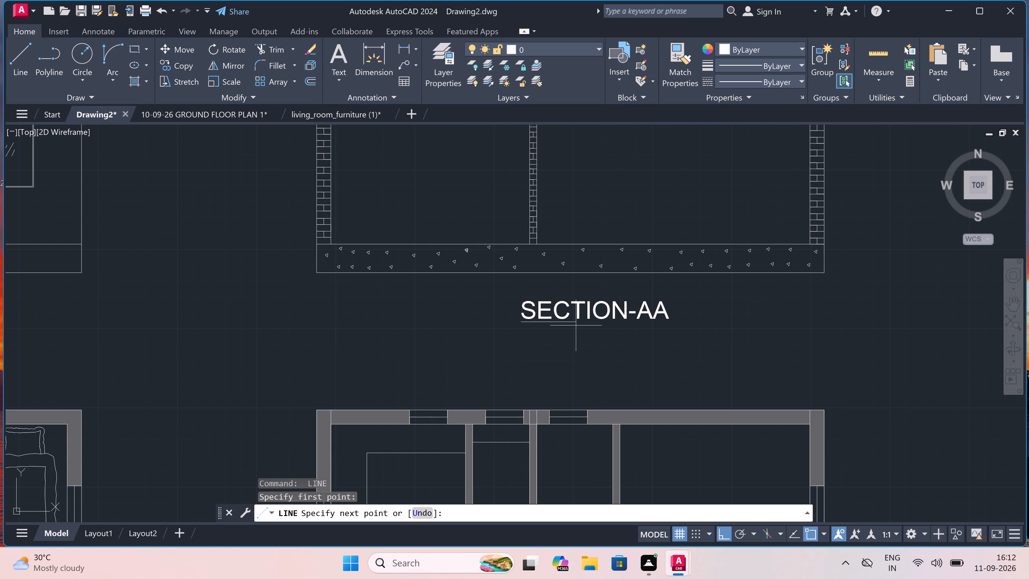
pyautogui.scroll(1, 638, 327)
pyautogui.scroll(1, 705, 316)
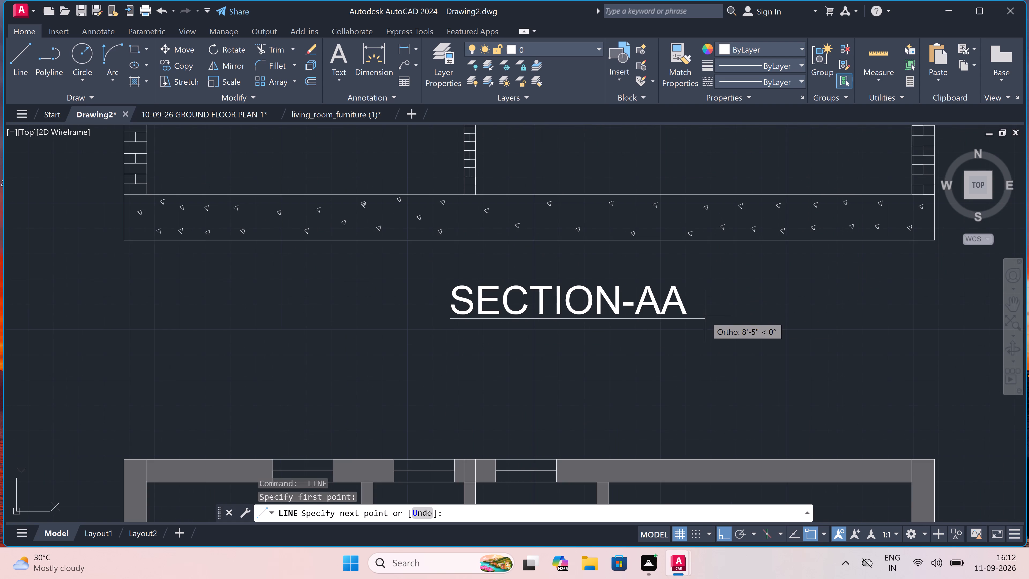
pyautogui.scroll(1, 705, 316)
pyautogui.scroll(3, 674, 320)
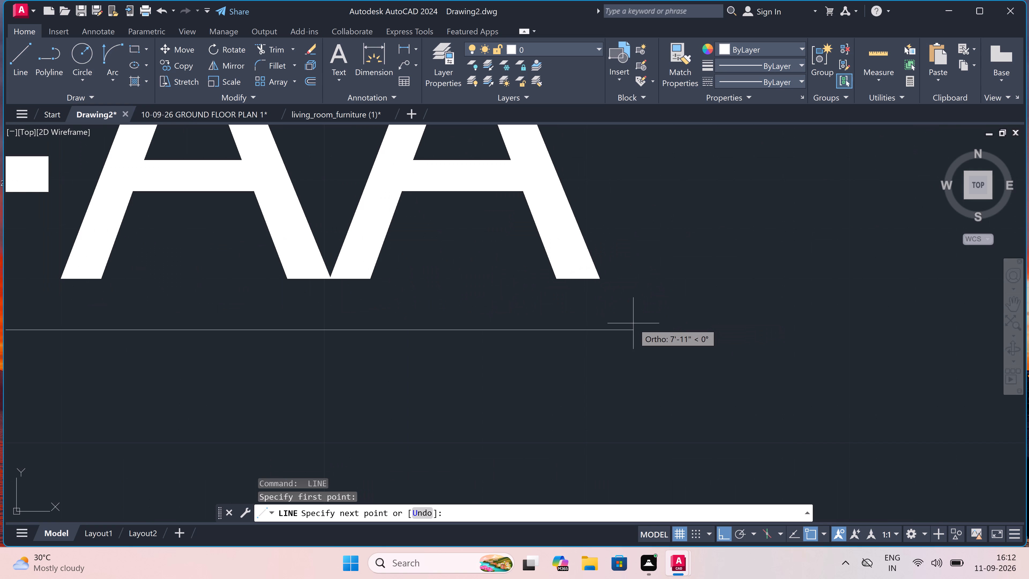
pyautogui.scroll(3, 632, 324)
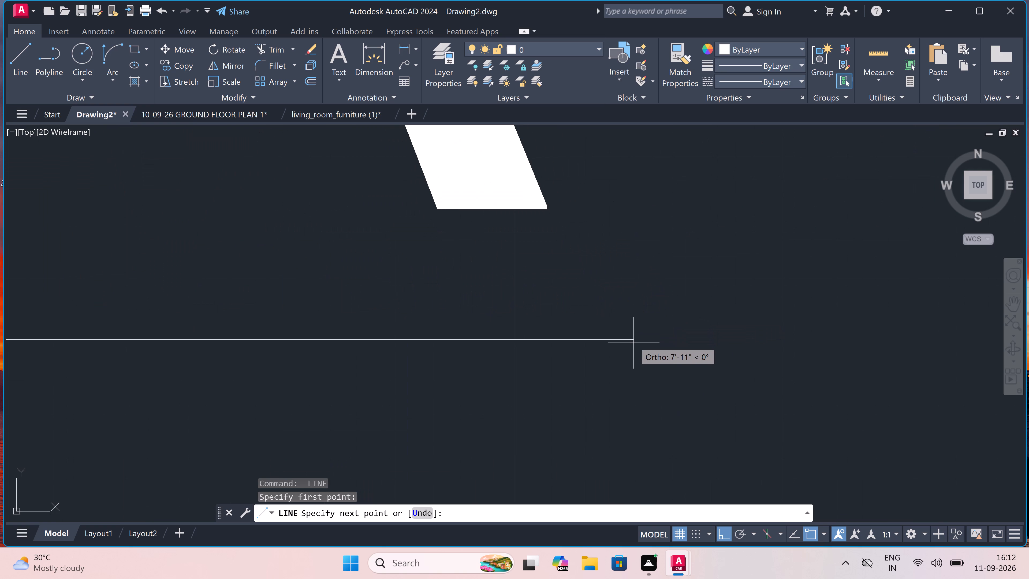
pyautogui.click(633, 339)
pyautogui.press('Escape')
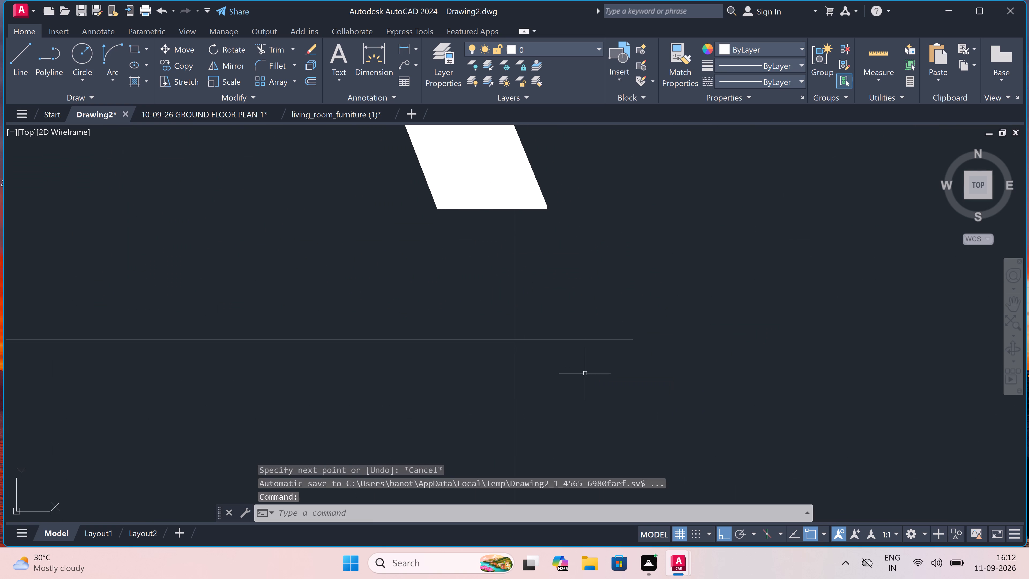
# Erase the long vertical projection lines running through and below the unfurnished section-reference plan.
pyautogui.scroll(-13, 584, 336)
pyautogui.scroll(-4, 584, 401)
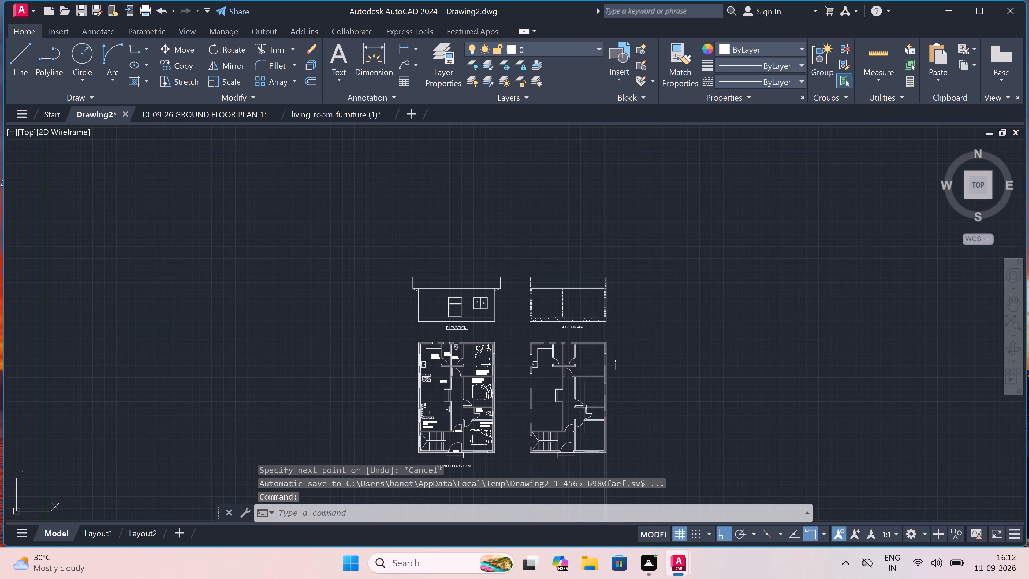
pyautogui.scroll(4, 582, 435)
pyautogui.moveTo(667, 370); pyautogui.dragTo(627, 383)
pyautogui.click(320, 395)
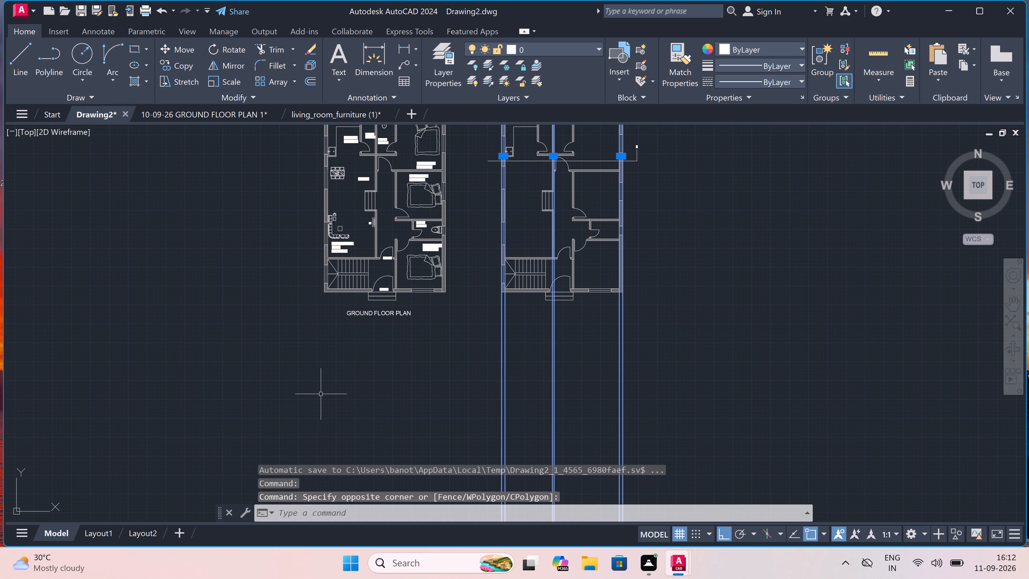
pyautogui.press('Delete')
# Underline the GROUND FLOOR PLAN title with a horizontal line about 14'-1" long just below the text.
pyautogui.scroll(-2, 335, 301)
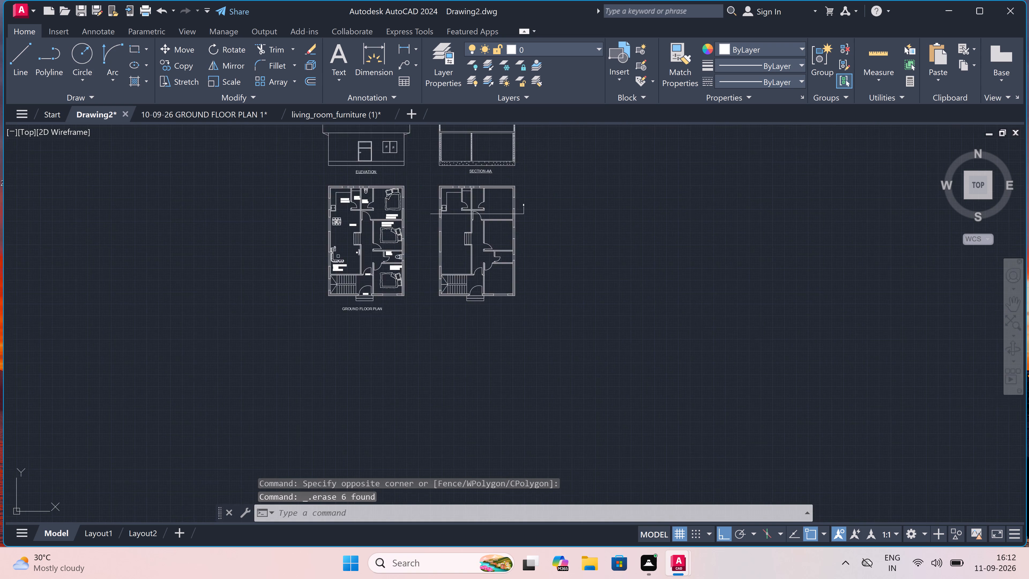
pyautogui.scroll(3, 334, 305)
pyautogui.scroll(3, 383, 329)
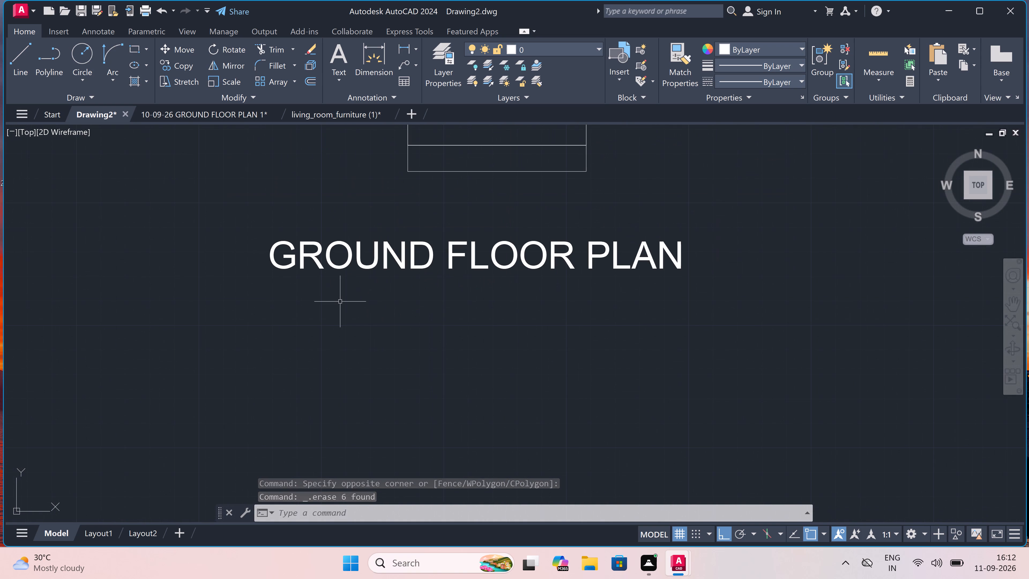
pyautogui.write('L')
pyautogui.press('space')
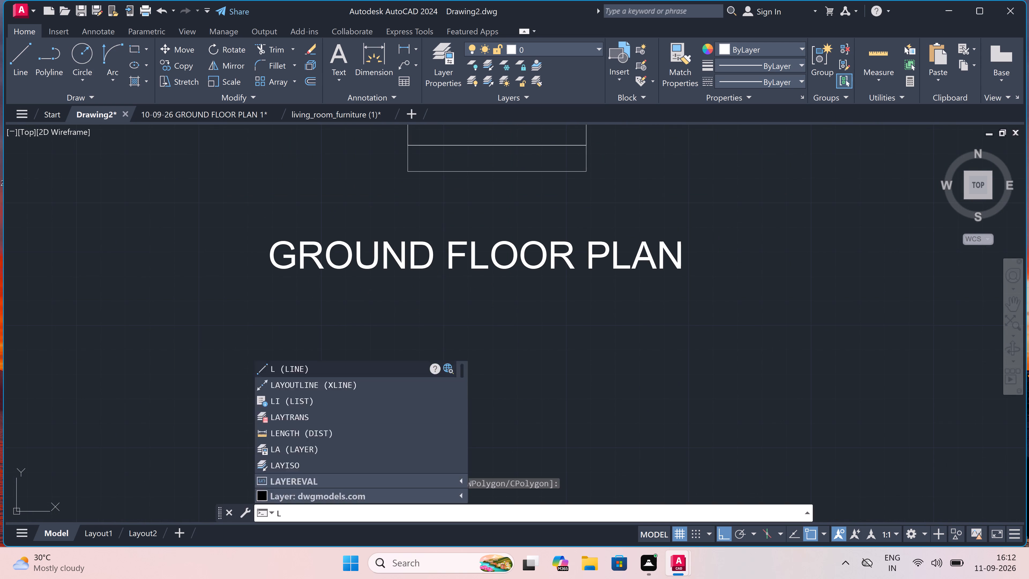
pyautogui.scroll(3, 274, 268)
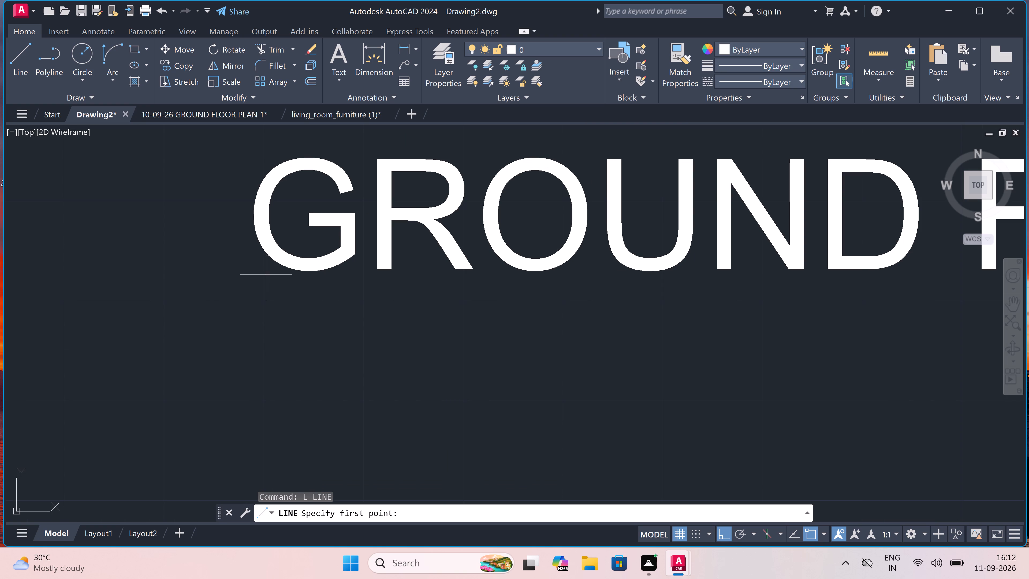
pyautogui.scroll(2, 261, 283)
pyautogui.moveTo(256, 281); pyautogui.dragTo(280, 282)
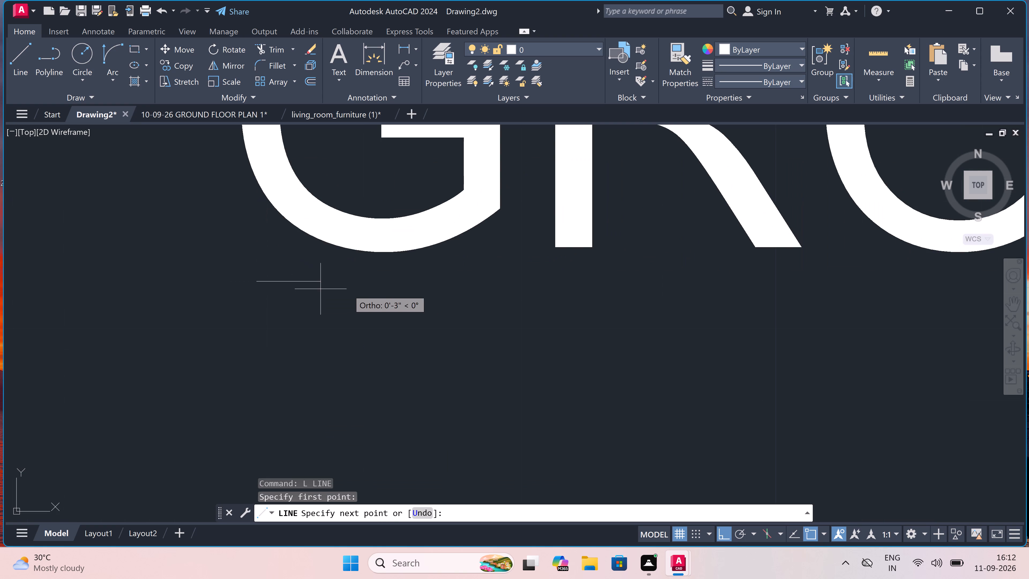
pyautogui.scroll(-4, 363, 290)
pyautogui.scroll(-7, 456, 293)
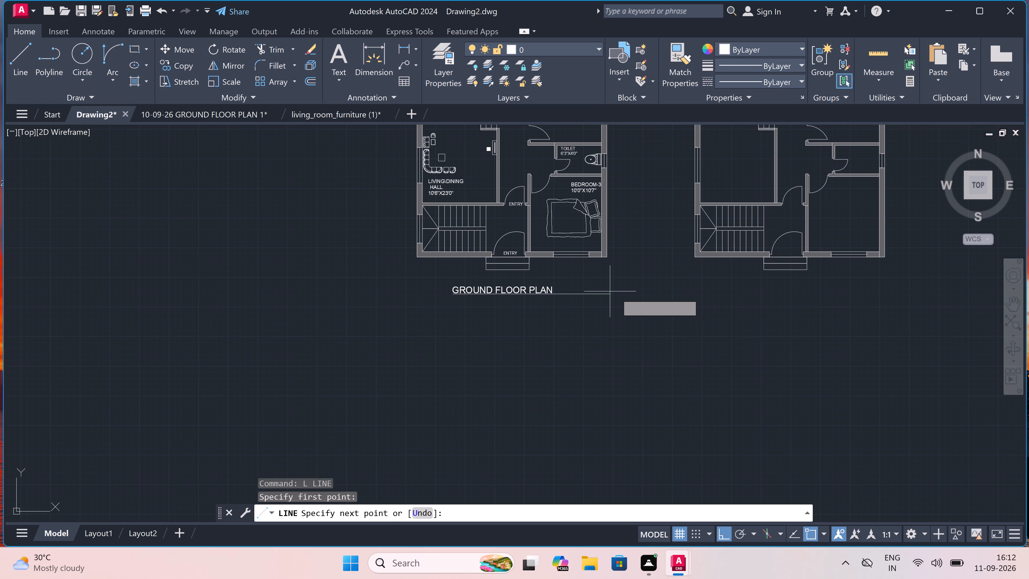
pyautogui.scroll(3, 539, 293)
pyautogui.scroll(4, 566, 299)
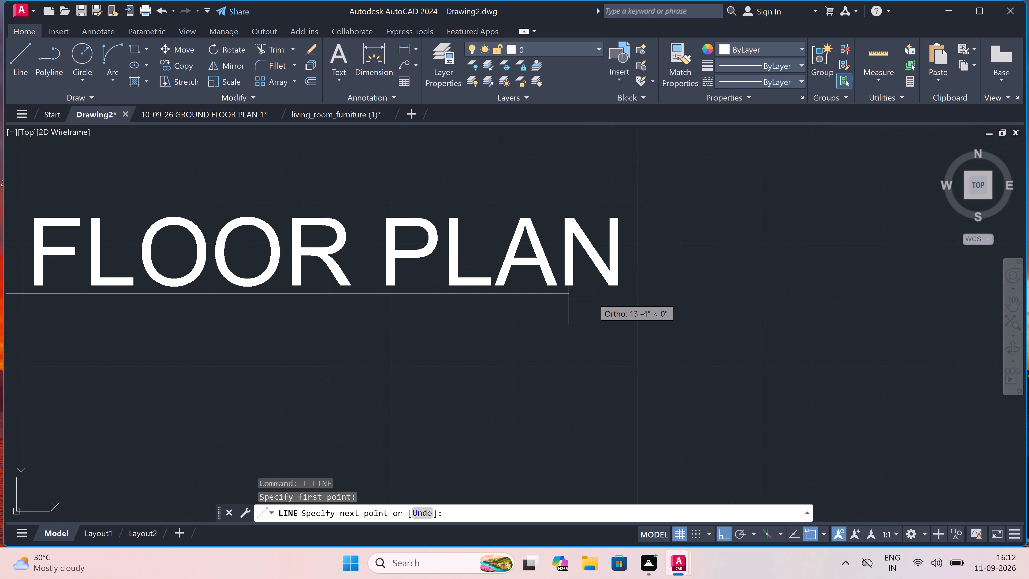
pyautogui.scroll(6, 628, 295)
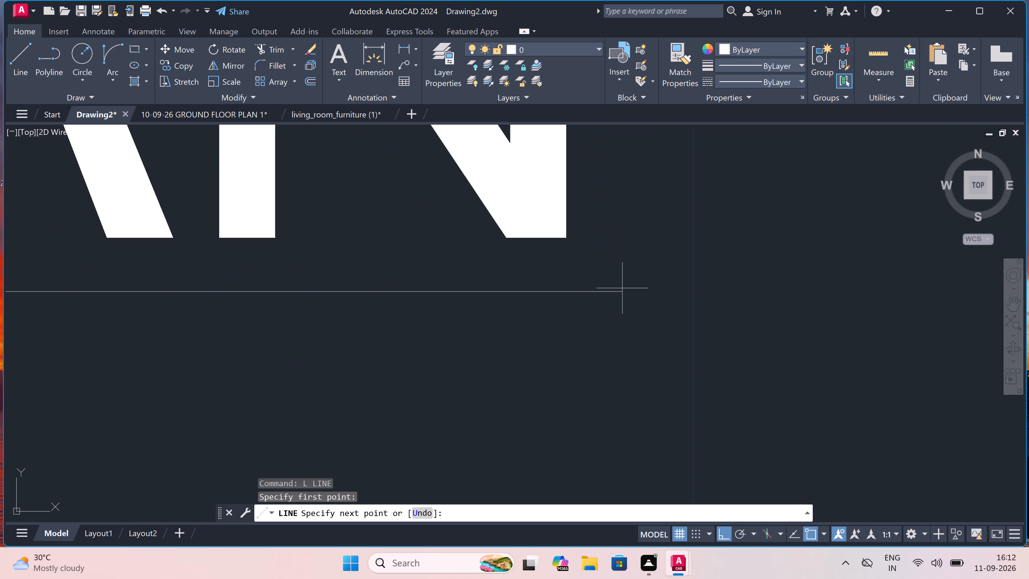
pyautogui.scroll(3, 618, 274)
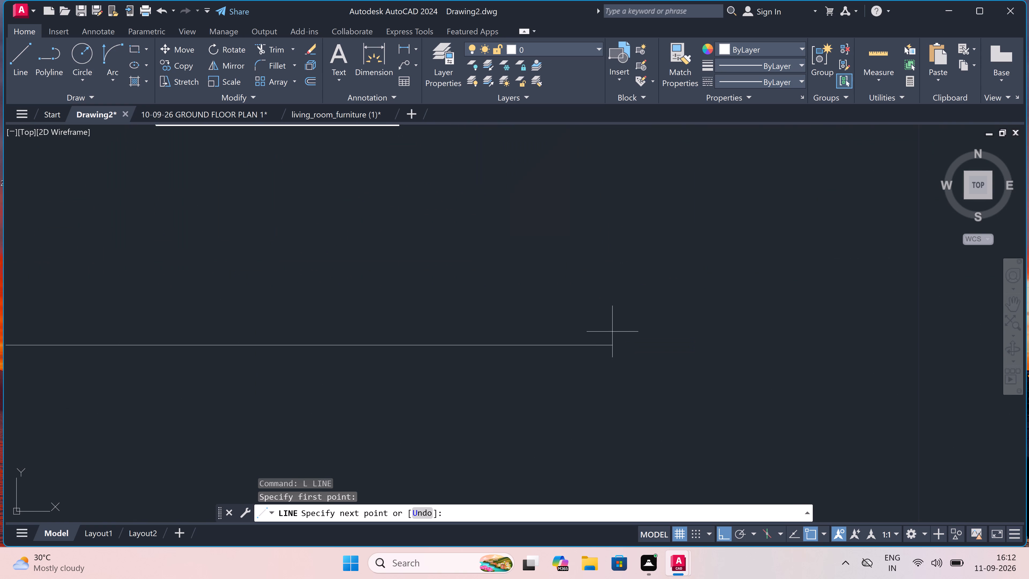
pyautogui.scroll(3, 611, 351)
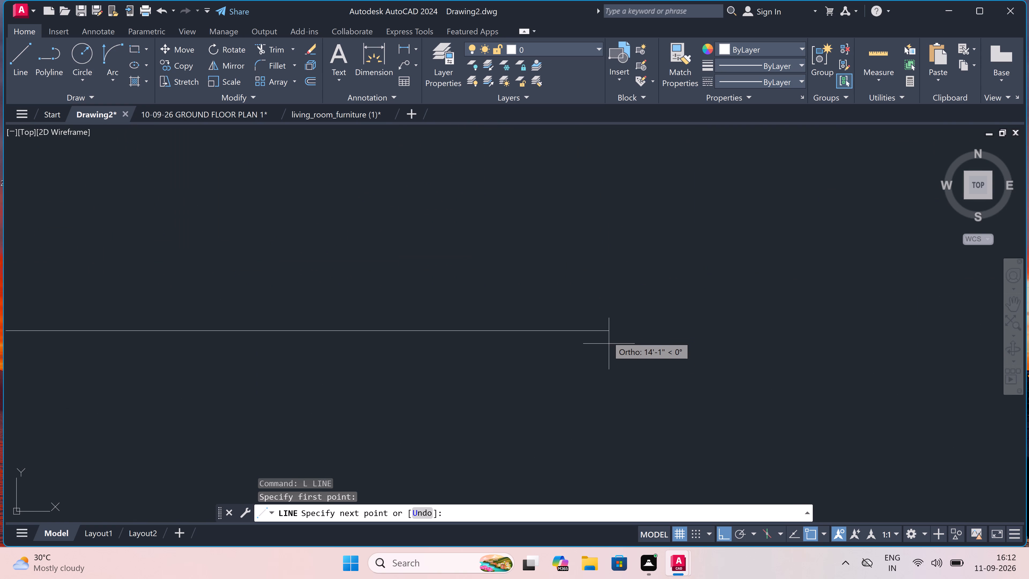
pyautogui.click(606, 326)
pyautogui.press('Escape')
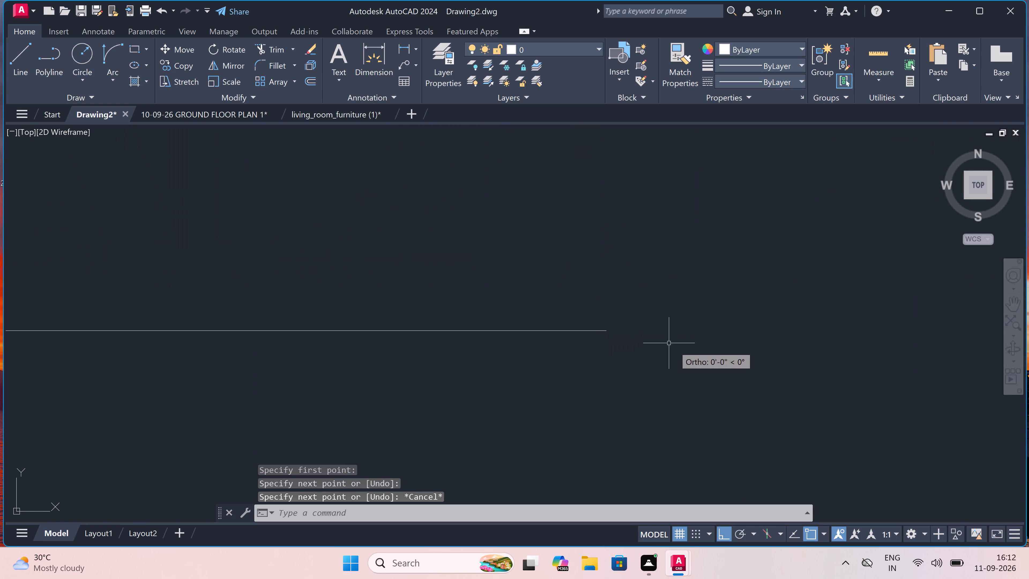
# Draw a rectangular border enclosing the elevation, Section-AA and both plans, with a margin on every side.
pyautogui.scroll(-20, 642, 297)
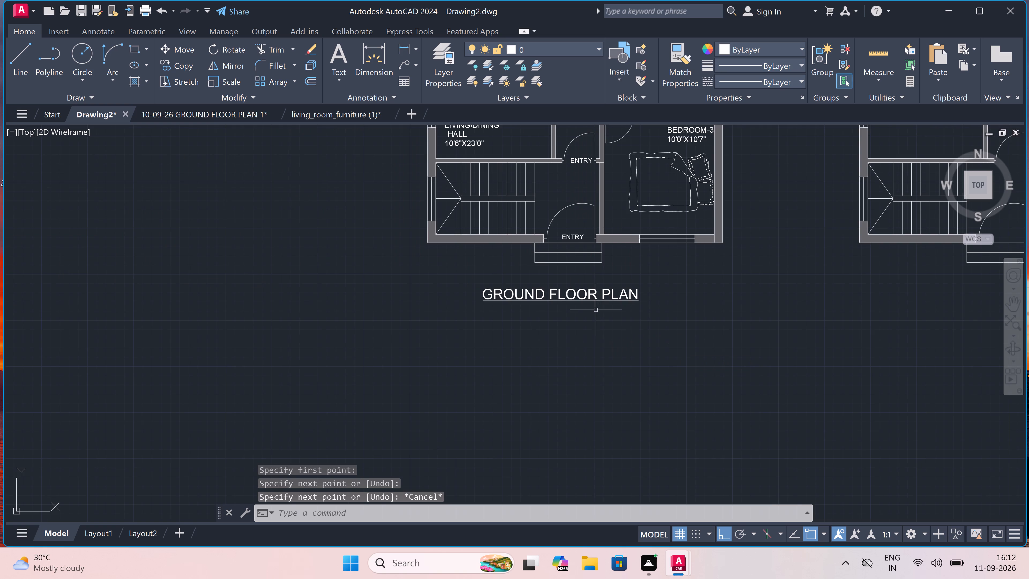
pyautogui.scroll(-3, 595, 311)
pyautogui.scroll(3, 587, 310)
pyautogui.scroll(-2, 581, 320)
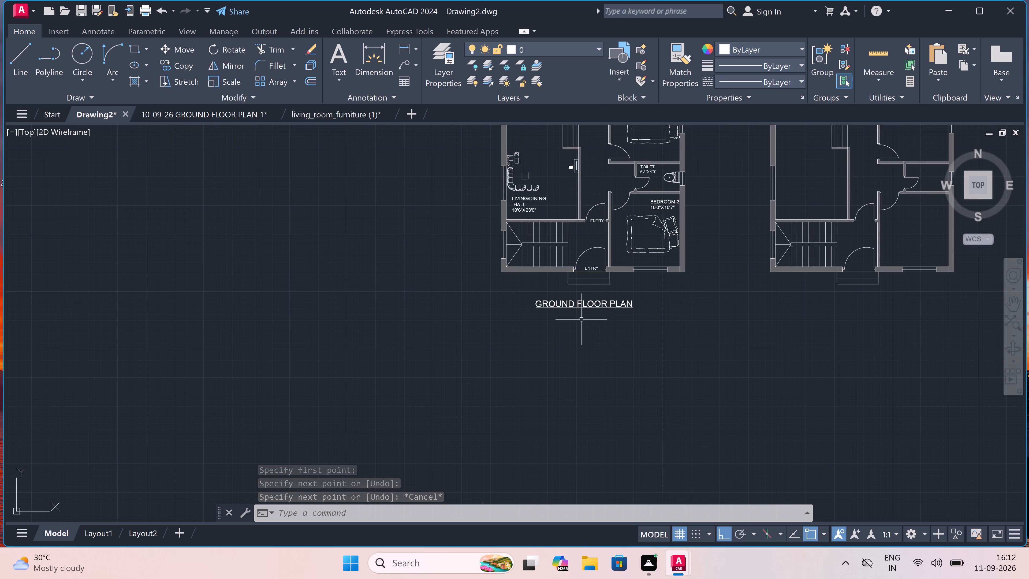
pyautogui.scroll(-1, 581, 321)
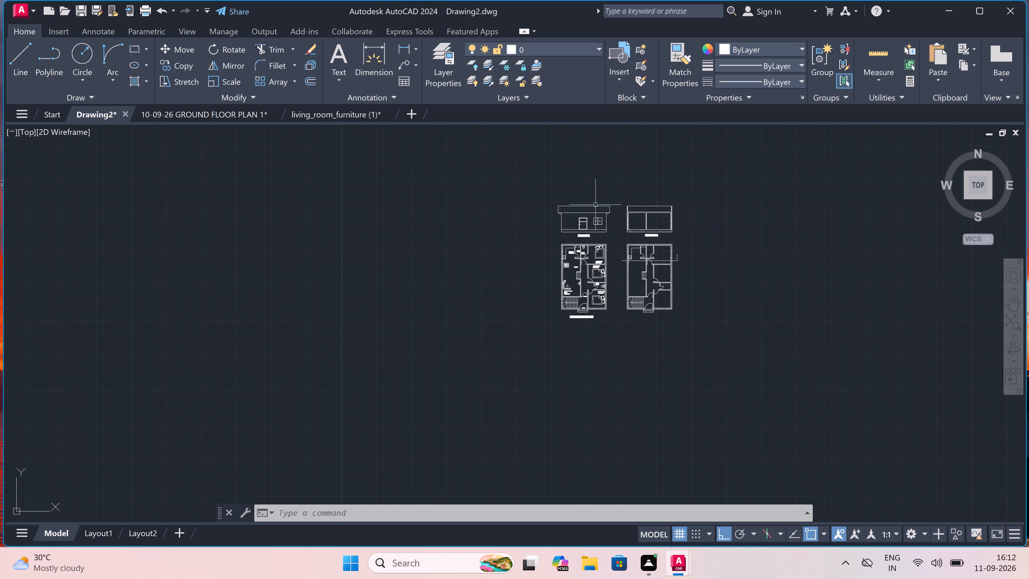
pyautogui.write('REC')
pyautogui.press('space')
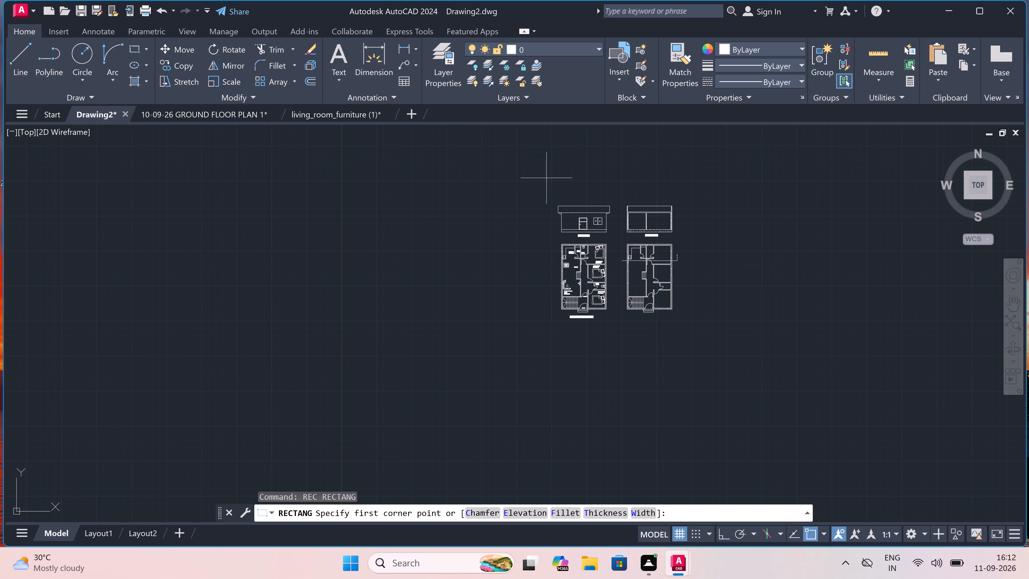
pyautogui.click(543, 190)
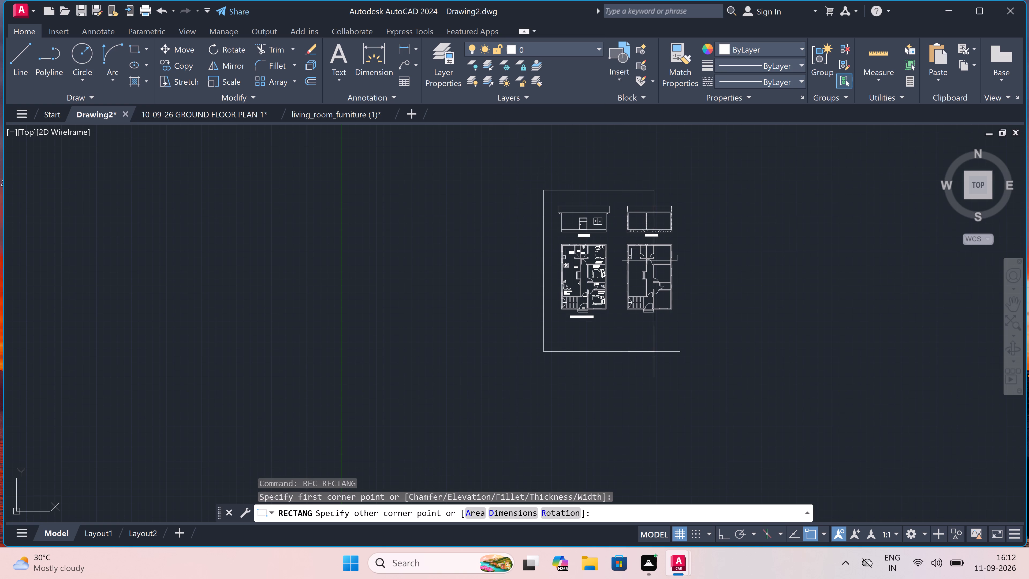
pyautogui.click(686, 335)
# Look over the bordered sheet, examining the elevation, its title and the floor plan beneath it.
pyautogui.scroll(2, 693, 269)
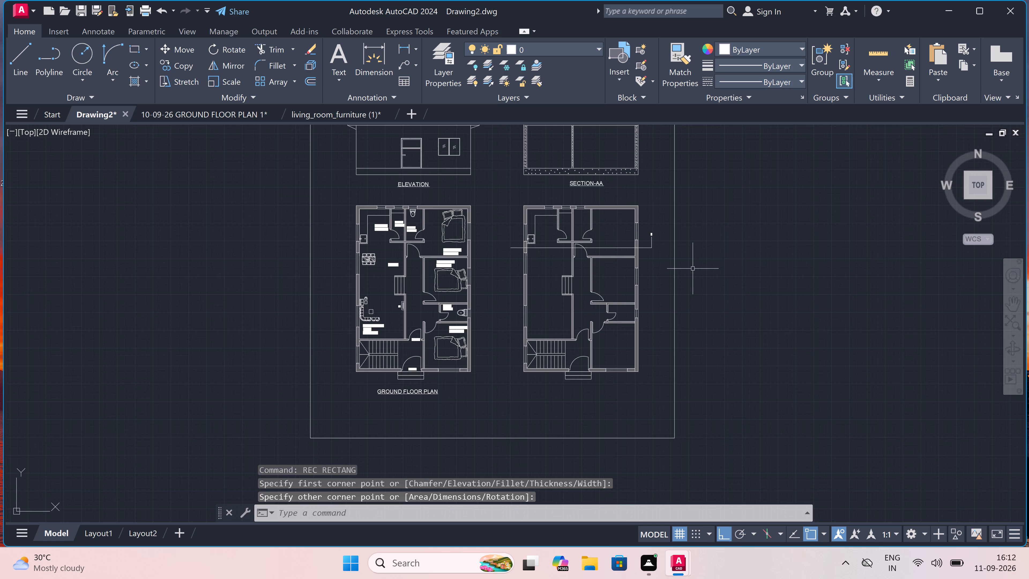
pyautogui.scroll(-3, 693, 269)
pyautogui.scroll(3, 640, 253)
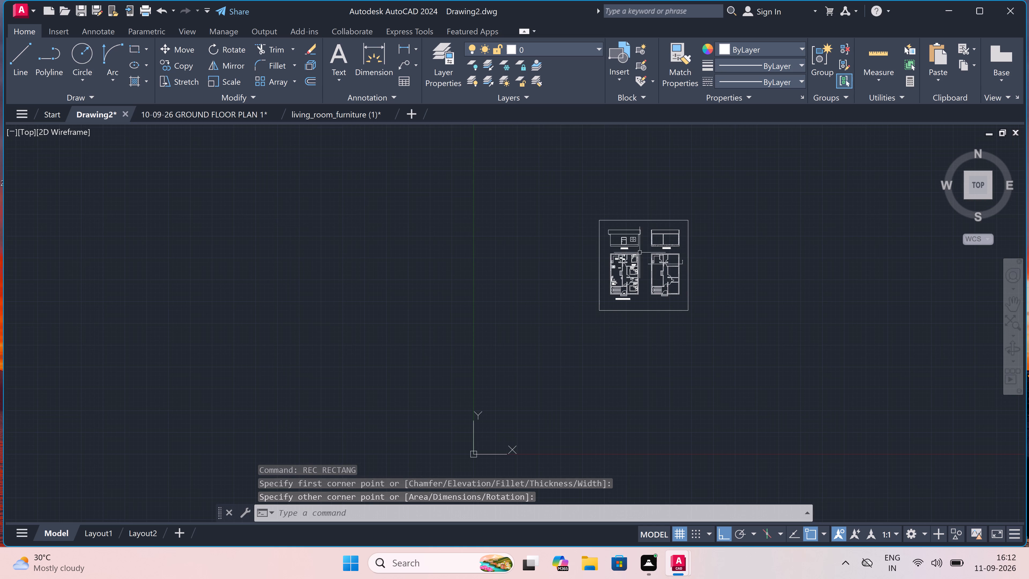
pyautogui.scroll(2, 584, 249)
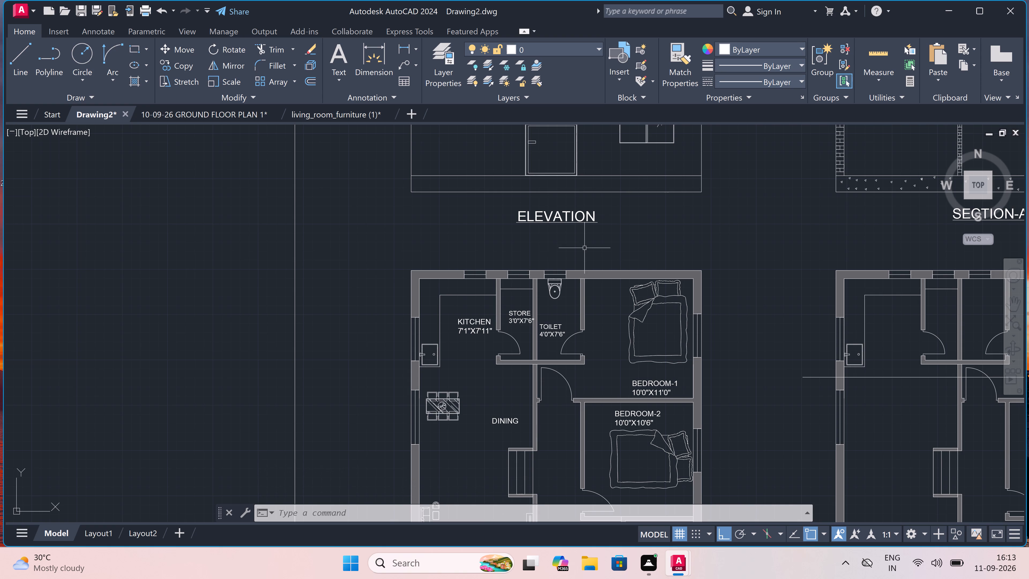
pyautogui.scroll(-1, 583, 248)
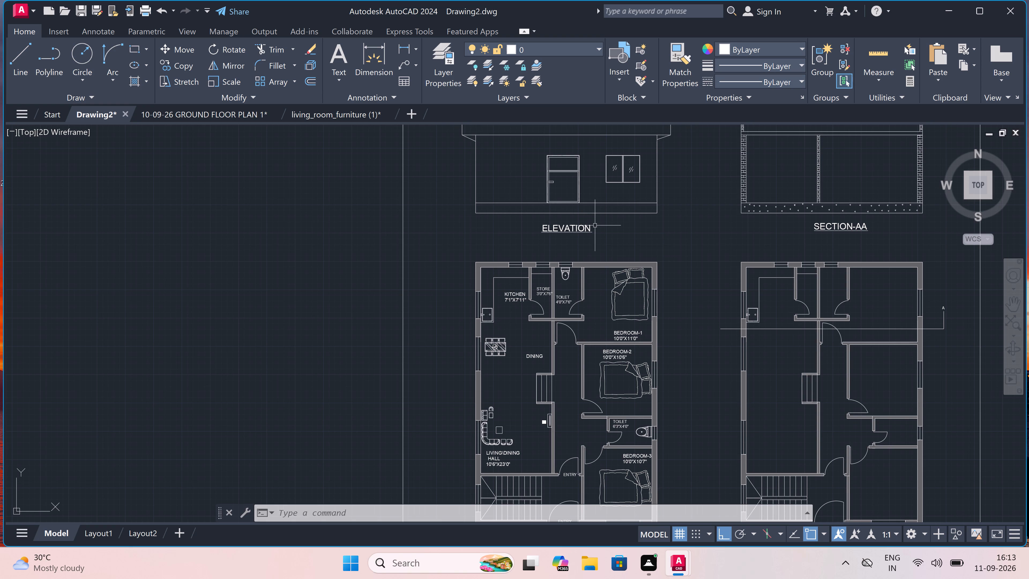
pyautogui.scroll(-3, 594, 225)
pyautogui.scroll(5, 592, 199)
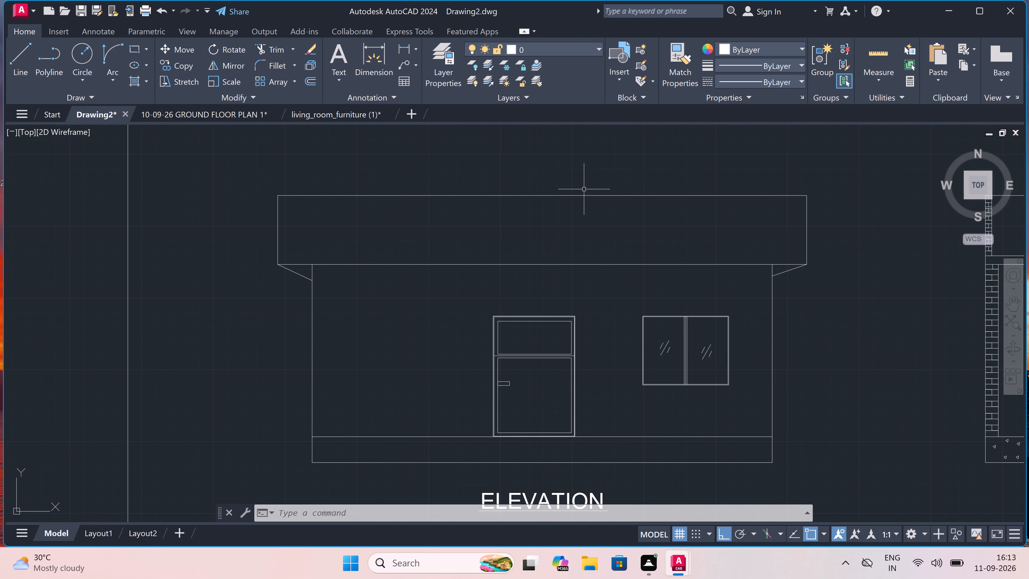
pyautogui.scroll(-1, 401, 192)
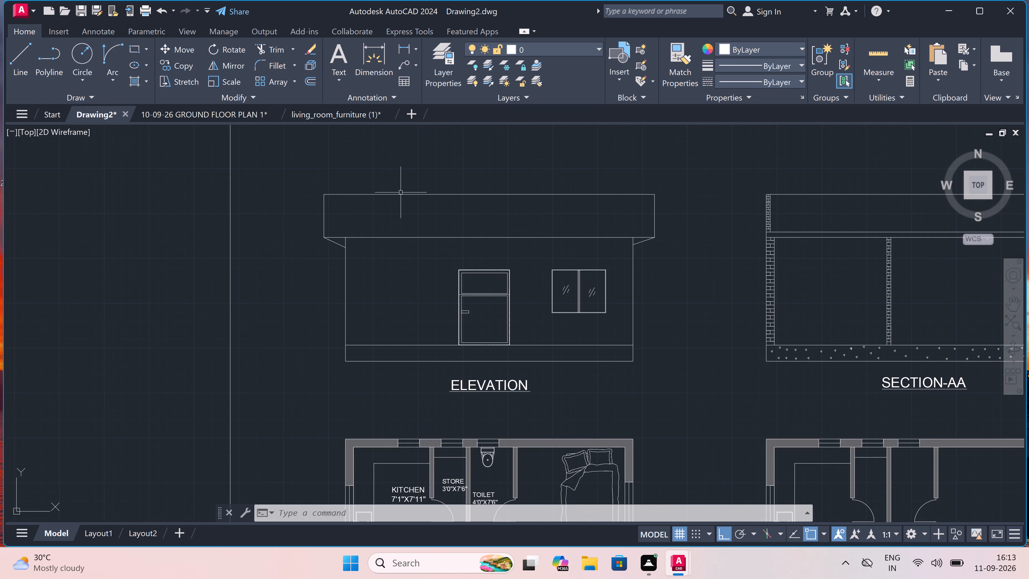
pyautogui.scroll(-2, 401, 192)
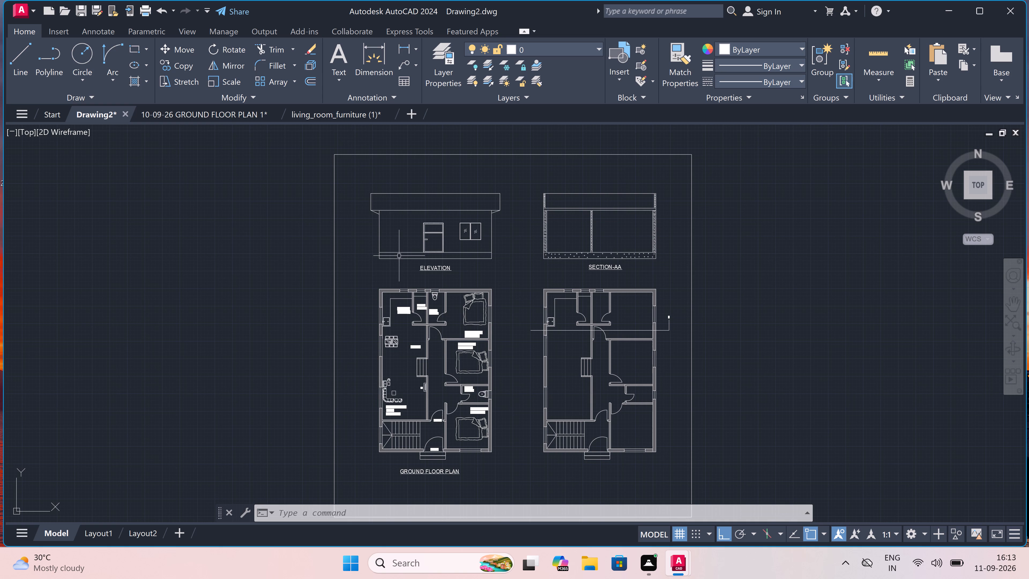
pyautogui.scroll(2, 404, 254)
pyautogui.scroll(-1, 415, 262)
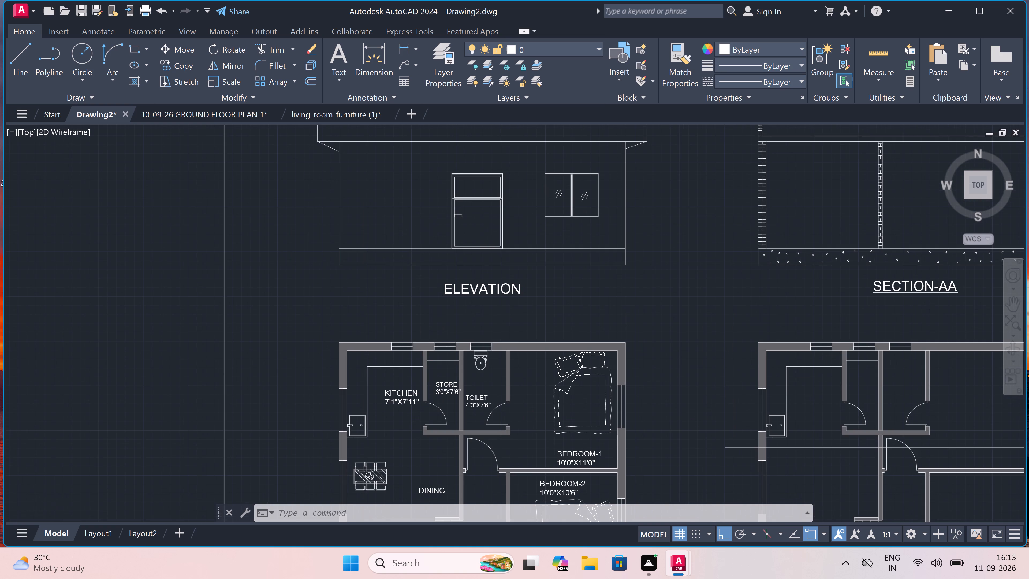
# Draw a vertical line on the elevation's front wall between door and window, from the roof band's underside to the plinth top.
pyautogui.scroll(1, 472, 192)
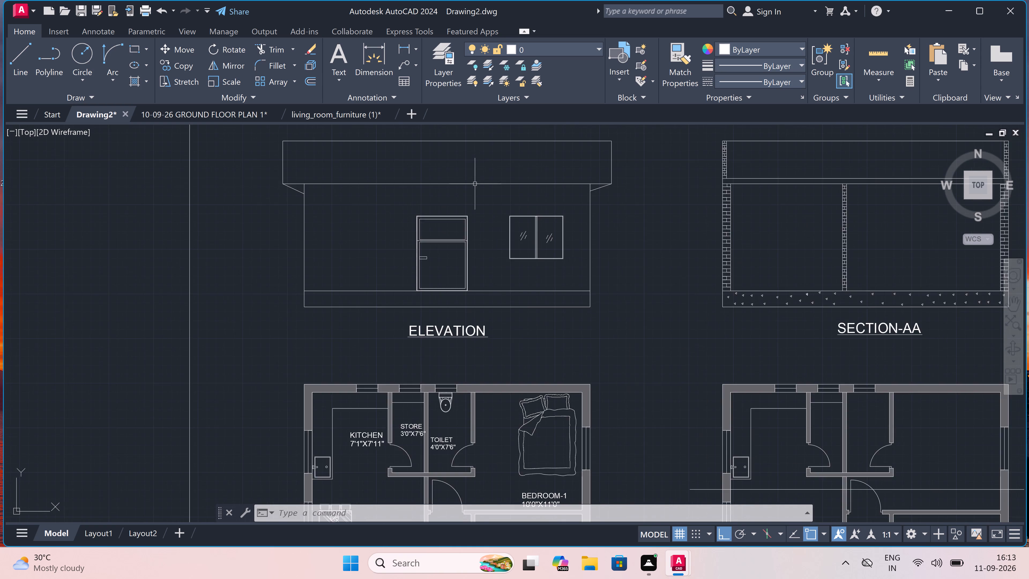
pyautogui.scroll(1, 477, 179)
pyautogui.write('L')
pyautogui.press('space')
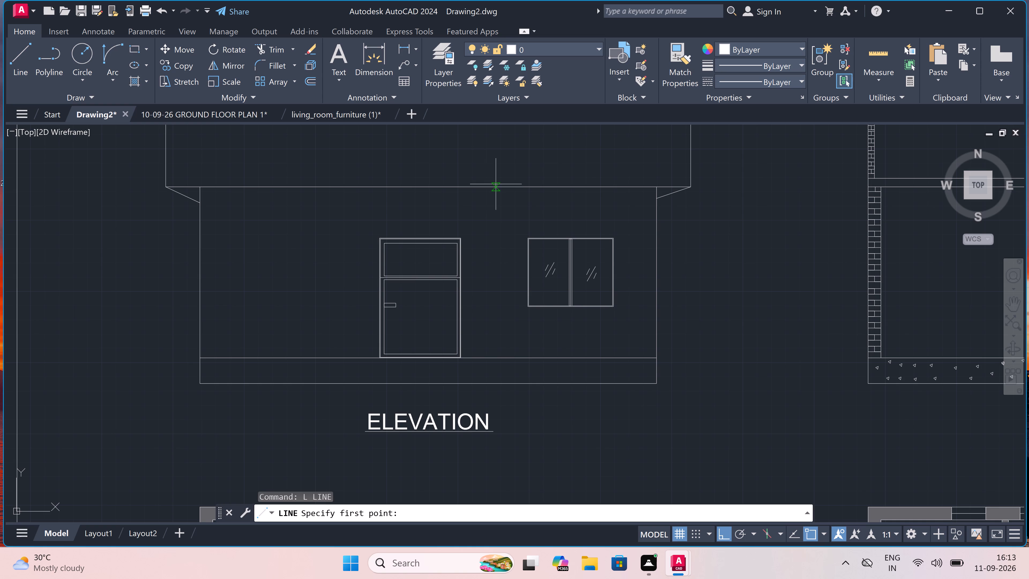
pyautogui.moveTo(493, 186); pyautogui.dragTo(493, 190)
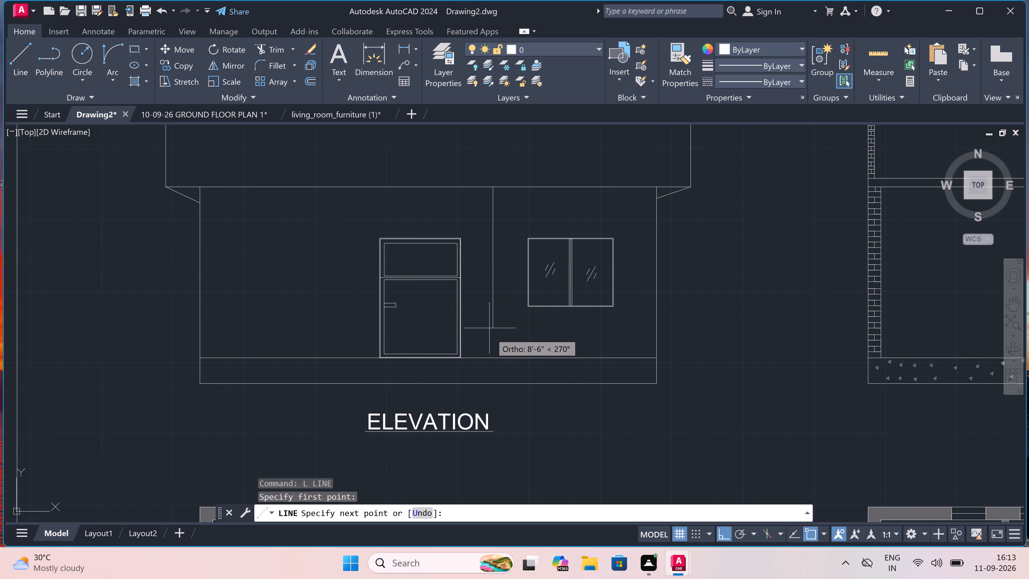
pyautogui.click(493, 354)
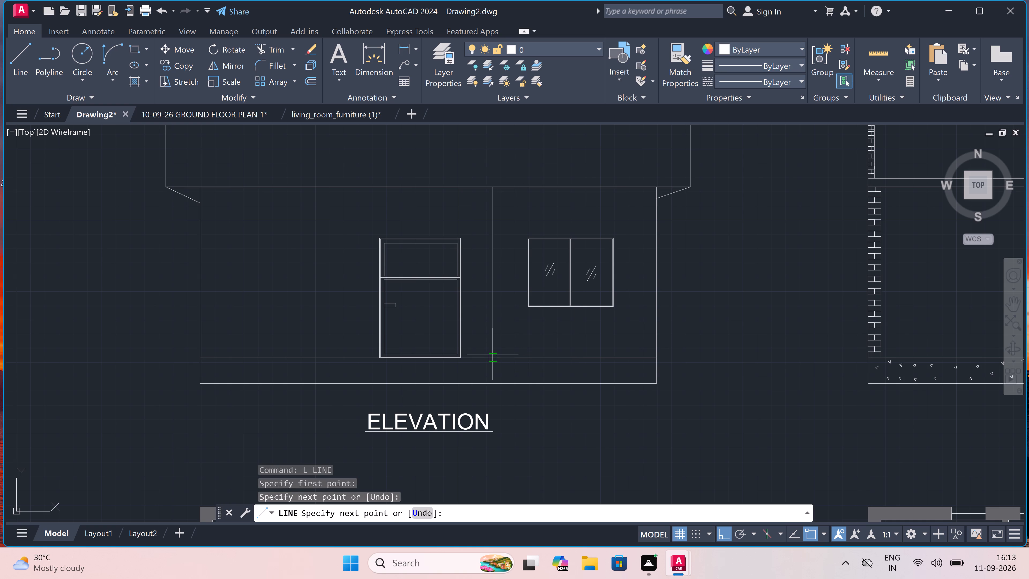
pyautogui.press('Escape')
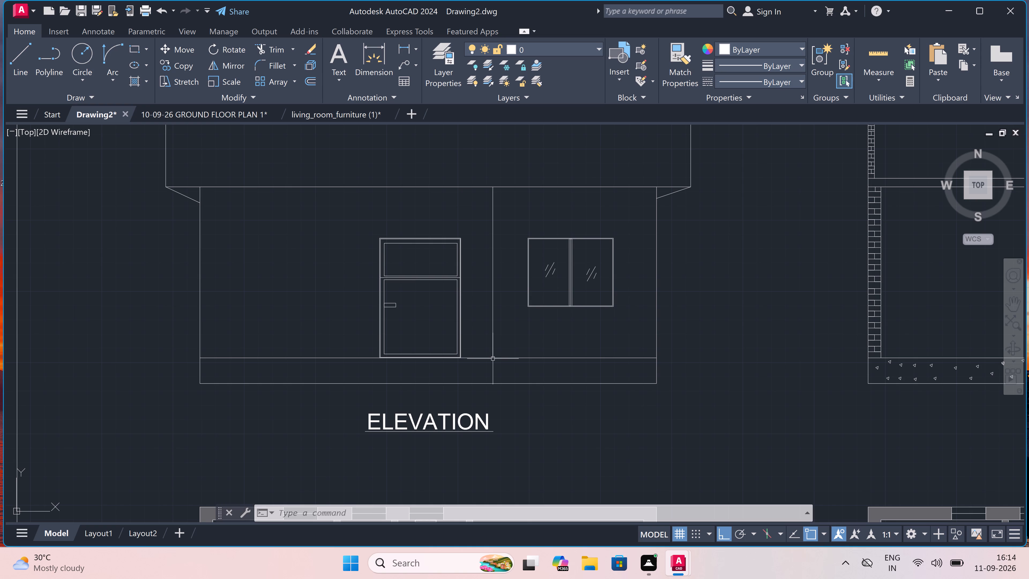
# Draw a raised outline on top of the elevation's roof band from its right corner, about 0'-11" high and 14'-5" long, closing down onto the band.
pyautogui.scroll(-1, 493, 359)
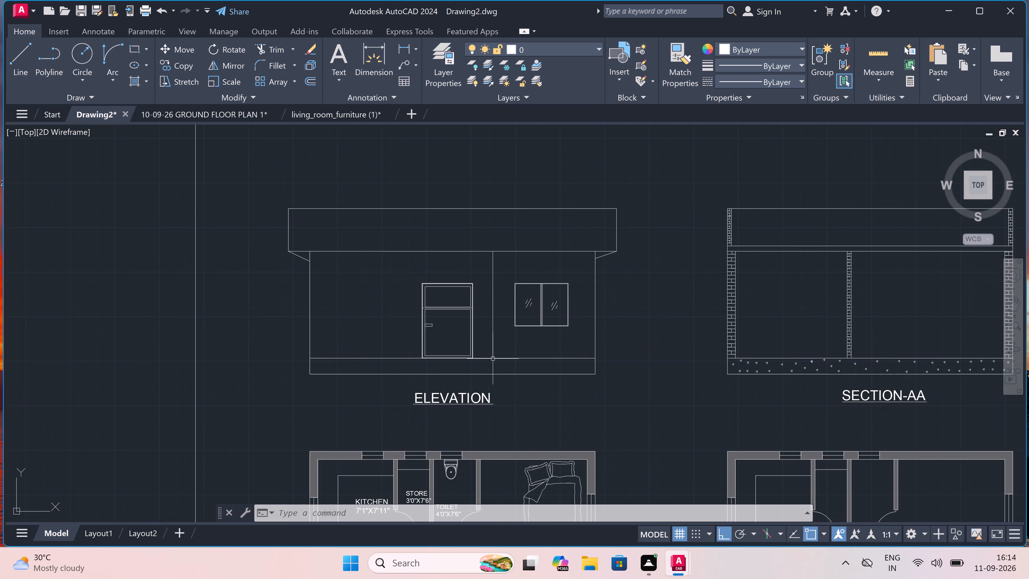
pyautogui.scroll(-1, 493, 359)
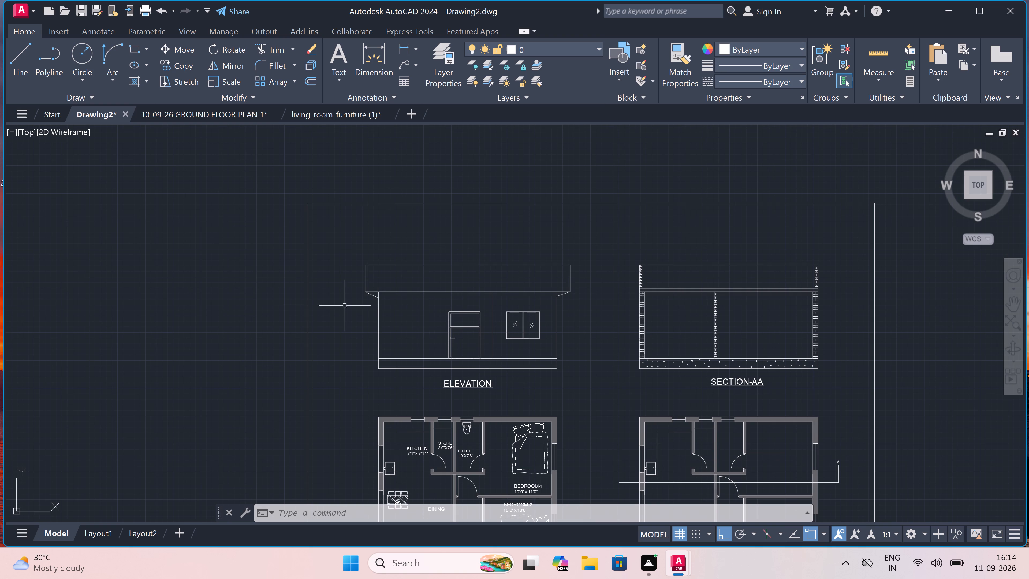
pyautogui.scroll(1, 310, 306)
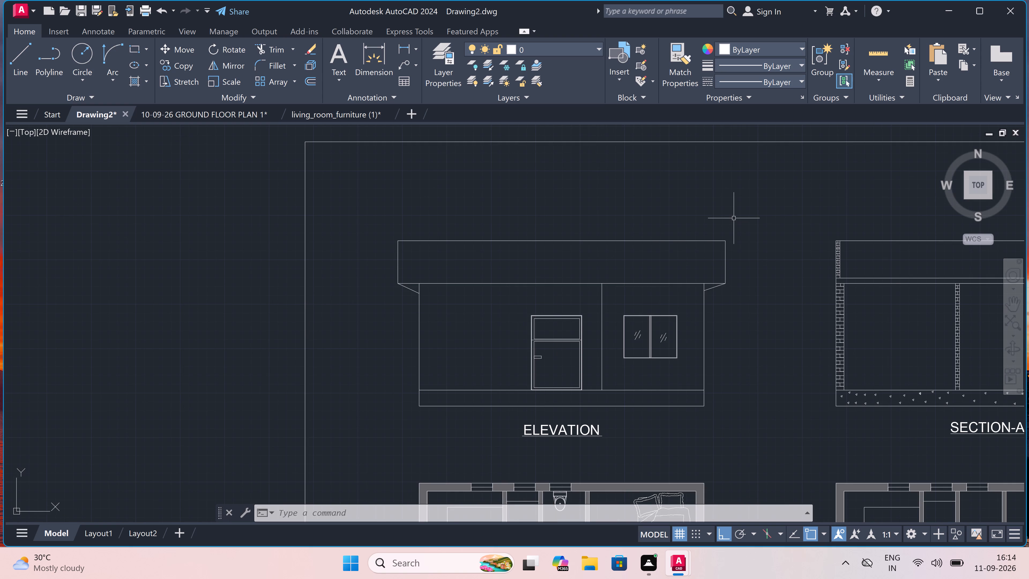
pyautogui.scroll(1, 734, 218)
pyautogui.write('L')
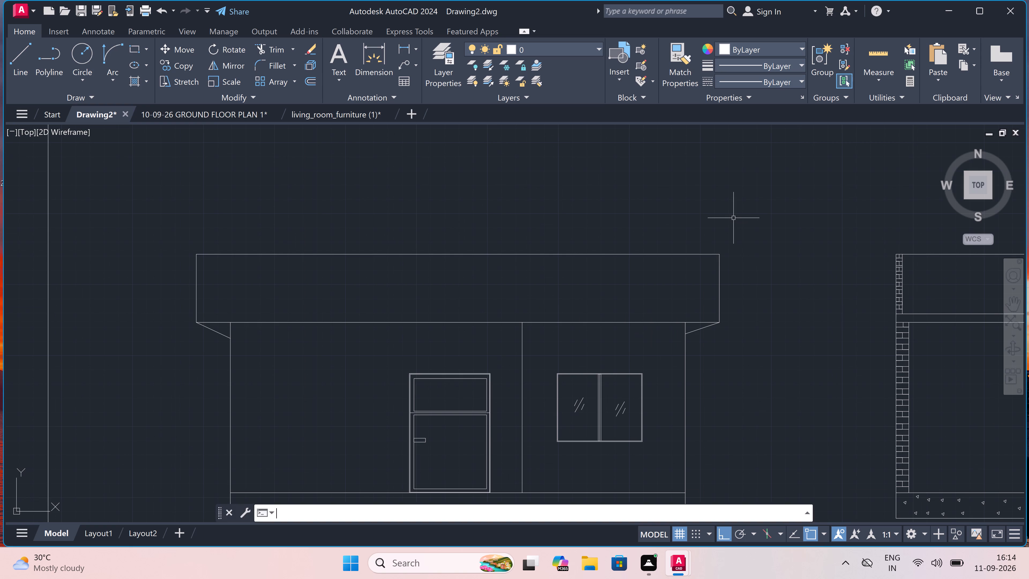
pyautogui.press('space')
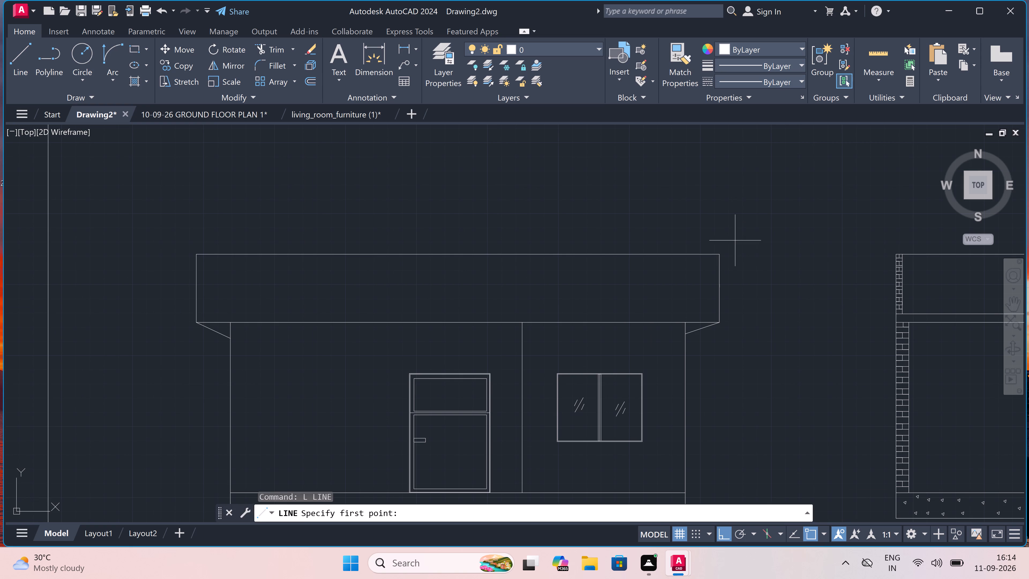
pyautogui.click(717, 253)
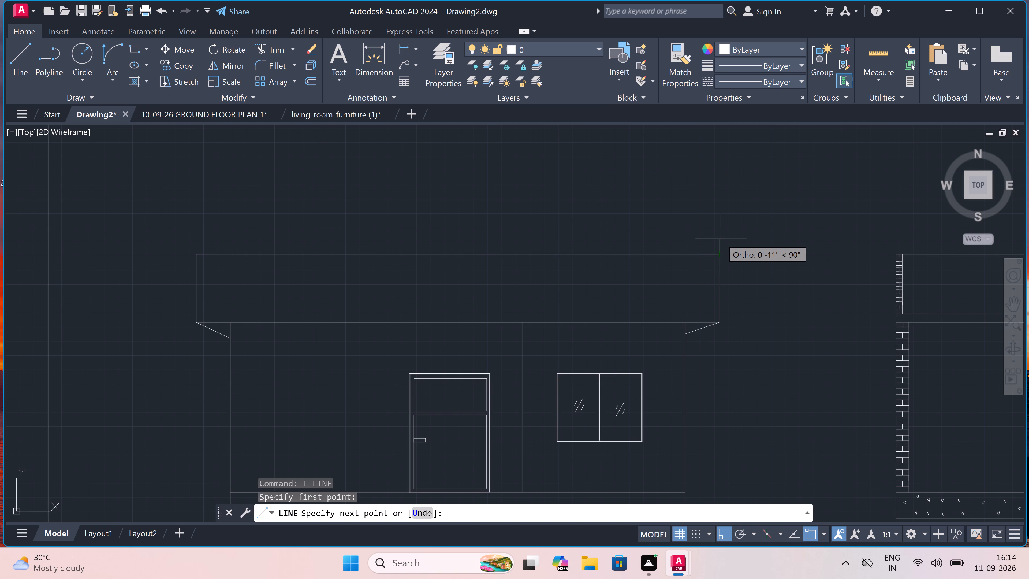
pyautogui.click(719, 240)
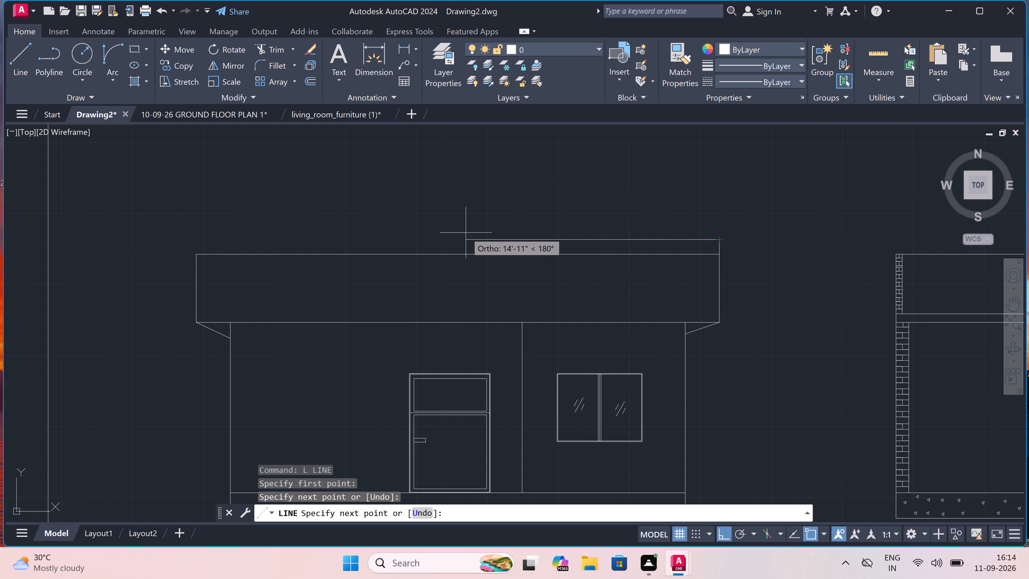
pyautogui.scroll(1, 465, 234)
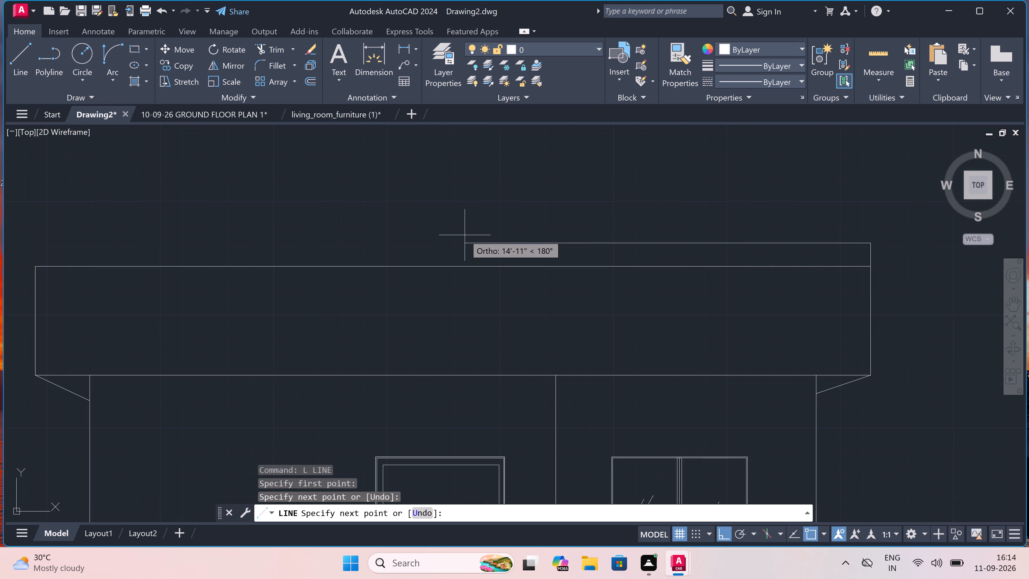
pyautogui.click(479, 242)
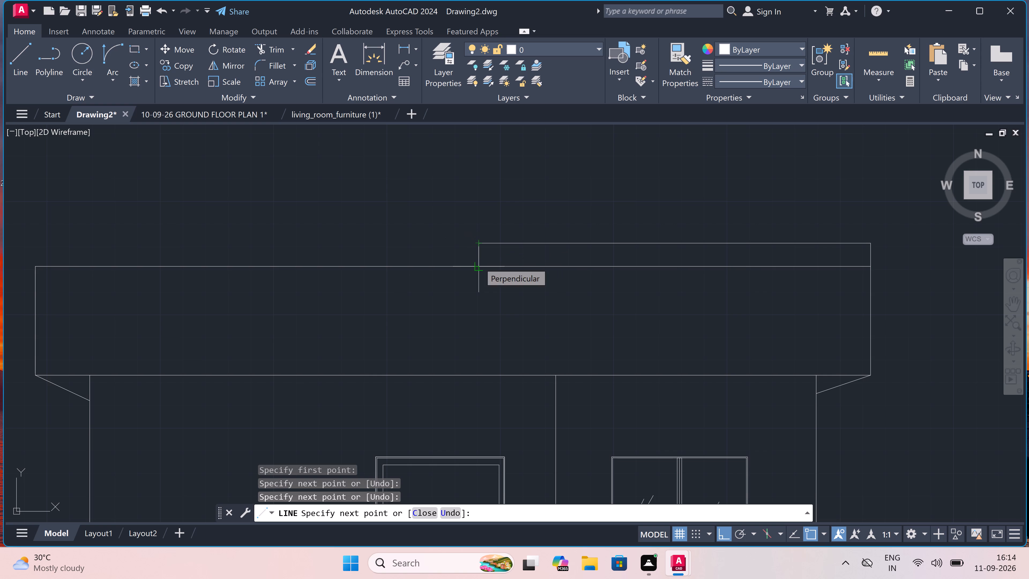
pyautogui.click(479, 263)
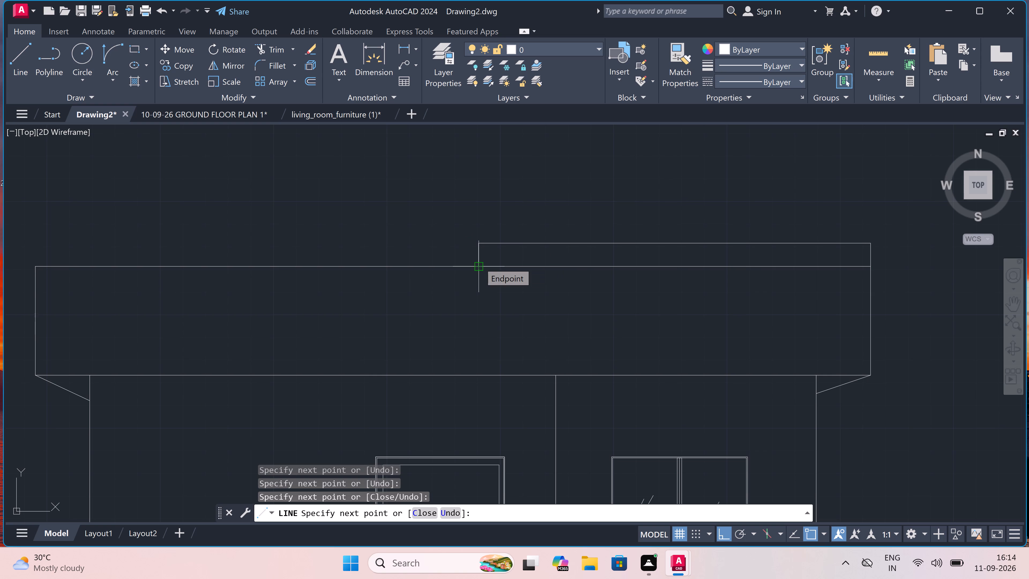
pyautogui.press('Escape')
# Draw a second raised outline above the roof band from its left corner, about 0'-10" high and 6'-4" long, returning to the band's top.
pyautogui.scroll(-4, 484, 243)
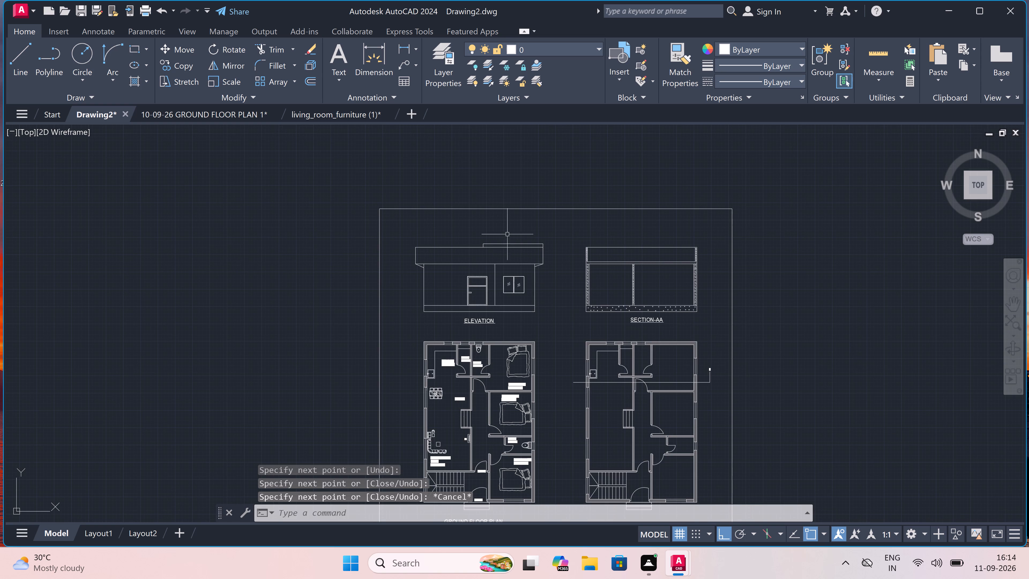
pyautogui.scroll(2, 507, 234)
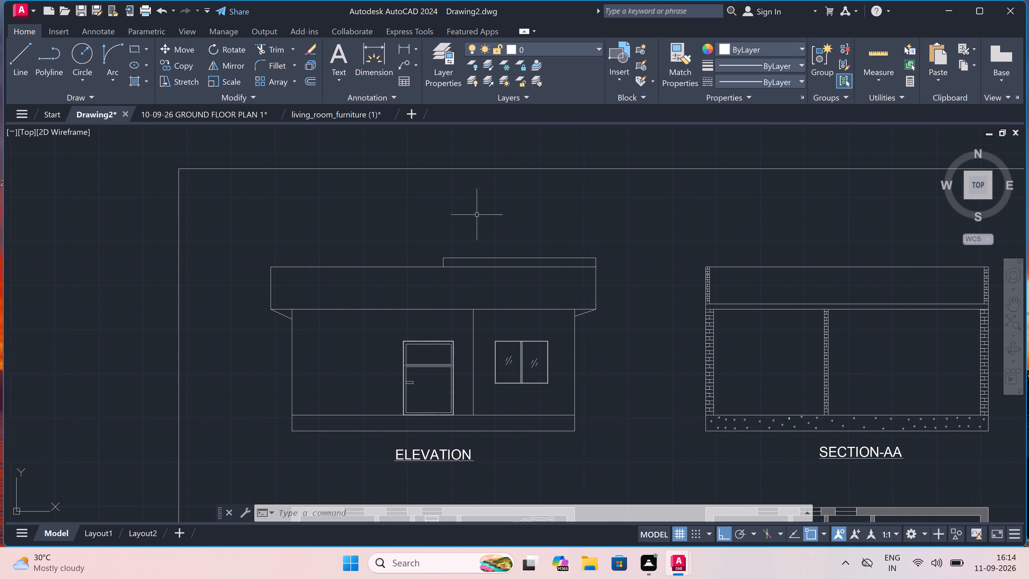
pyautogui.scroll(1, 296, 228)
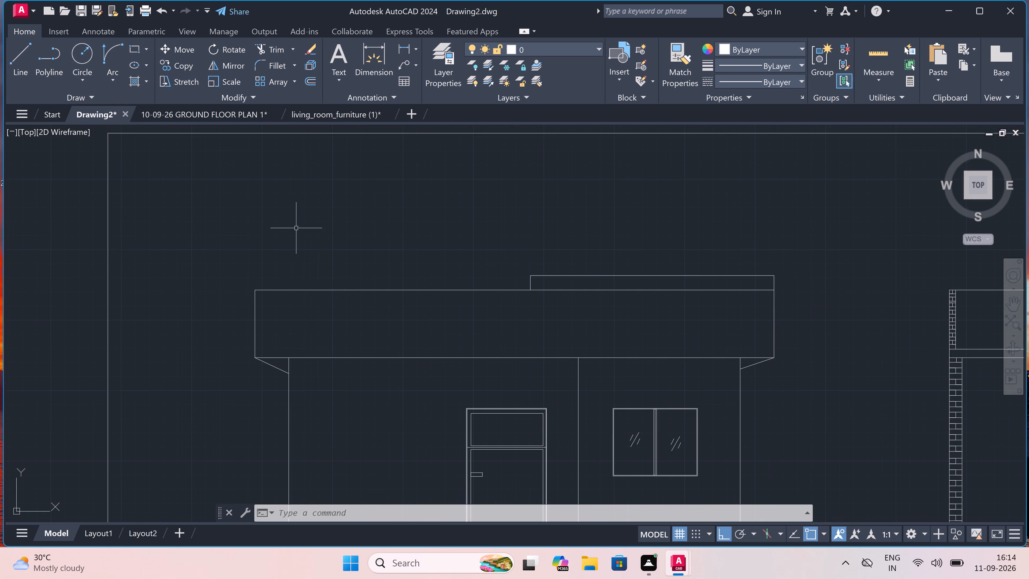
pyautogui.write('L')
pyautogui.press('space')
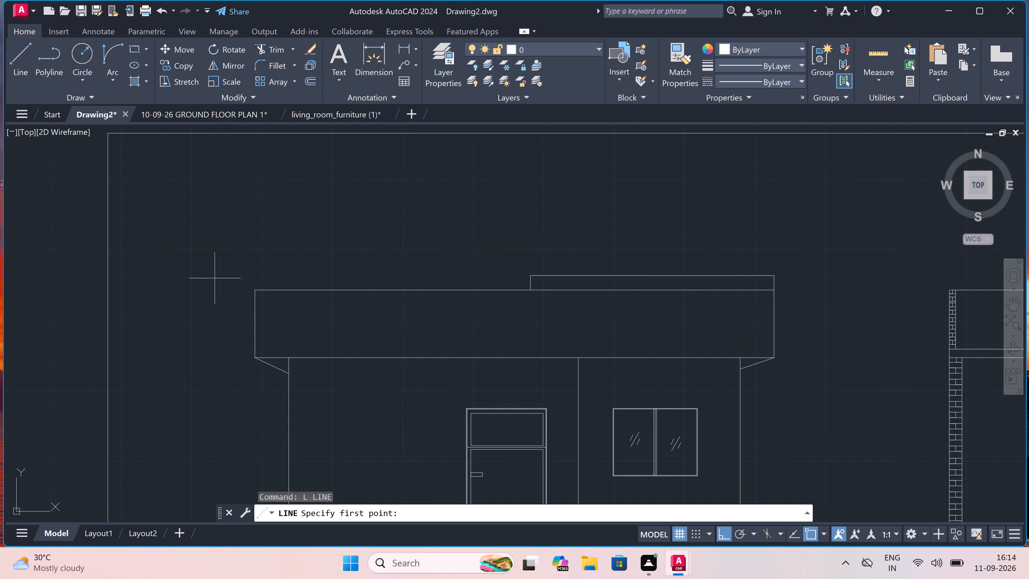
pyautogui.doubleClick(256, 291)
pyautogui.click(255, 275)
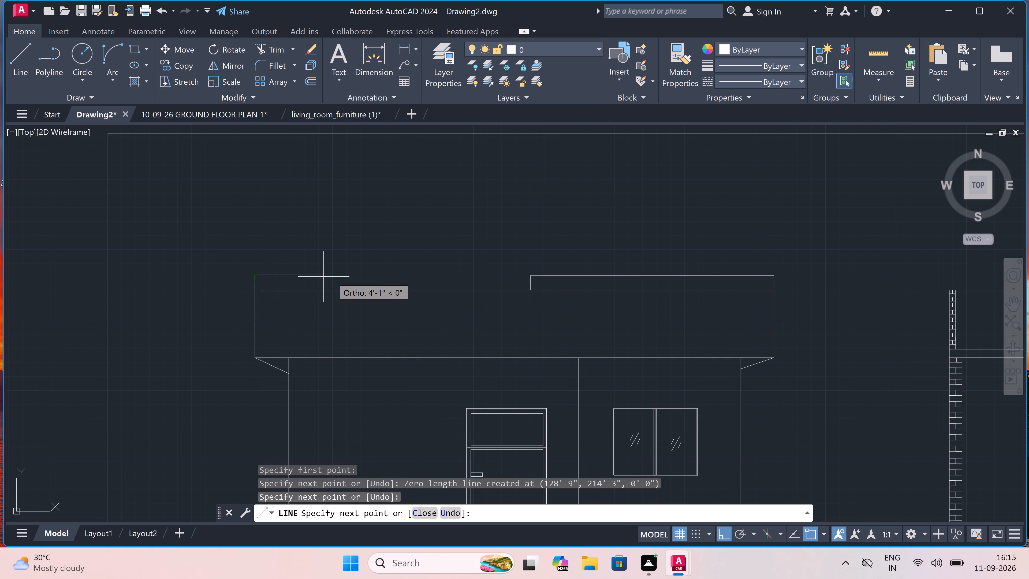
pyautogui.click(364, 275)
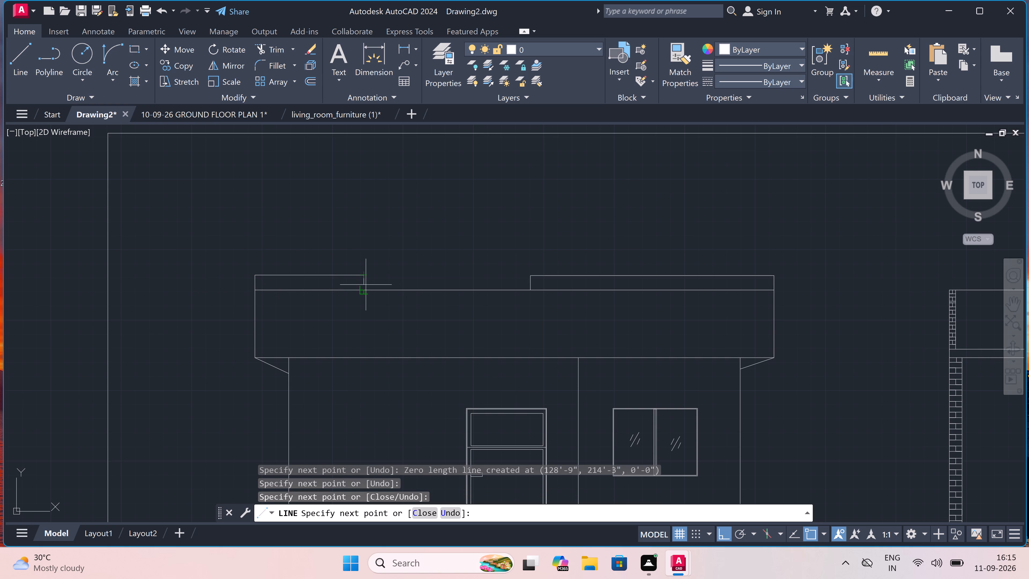
pyautogui.click(368, 294)
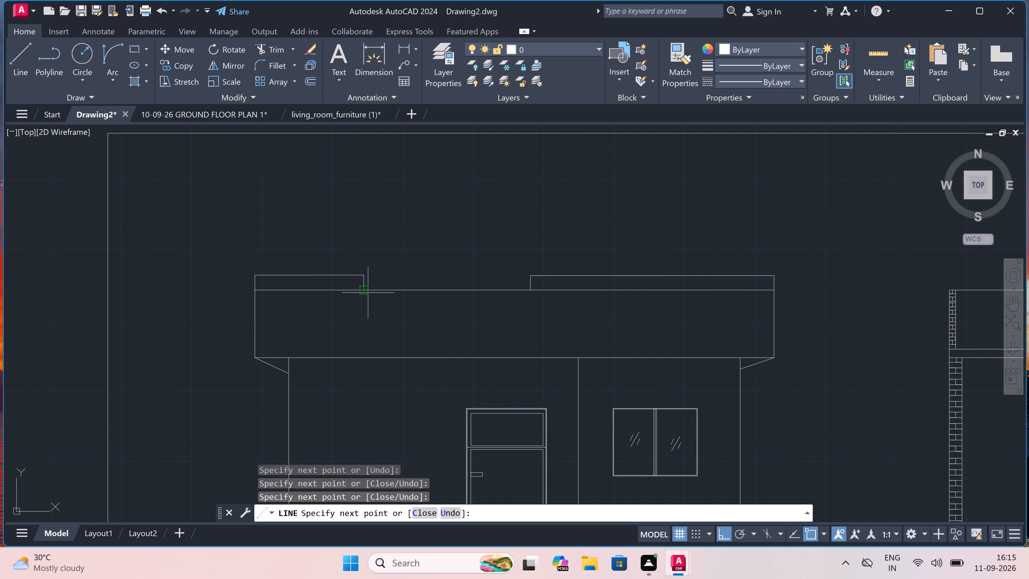
pyautogui.press('Escape')
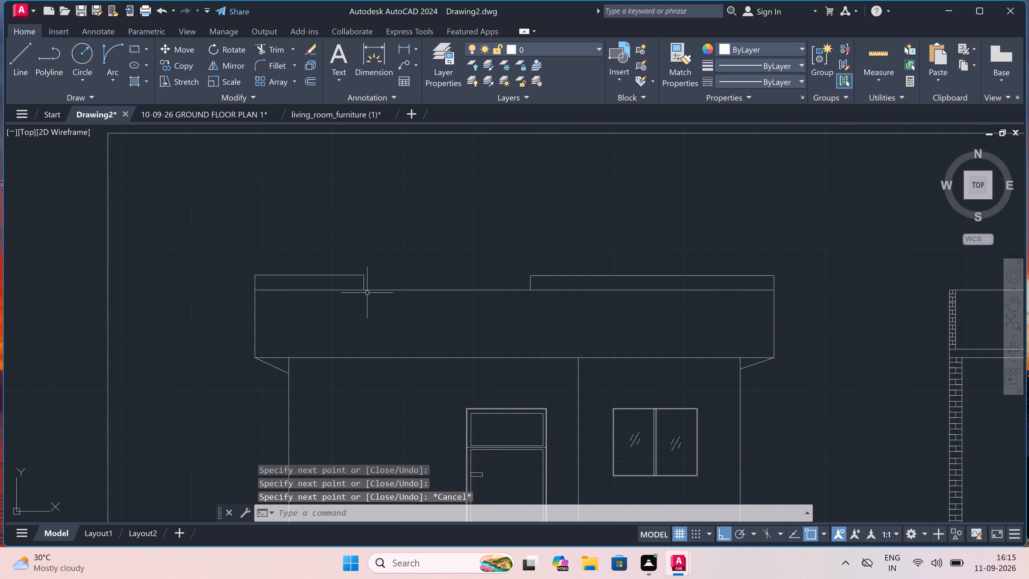
# Draw a line about 1'-4" down from the shorter raised outline's inner base corner, continuing horizontally to the roof band's right edge.
pyautogui.scroll(2, 453, 277)
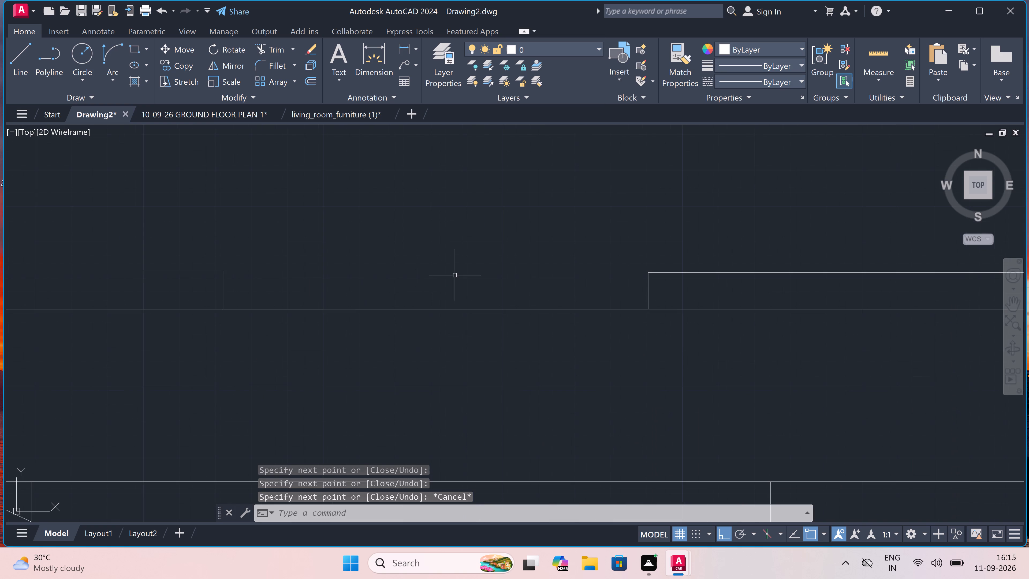
pyautogui.scroll(-1, 455, 275)
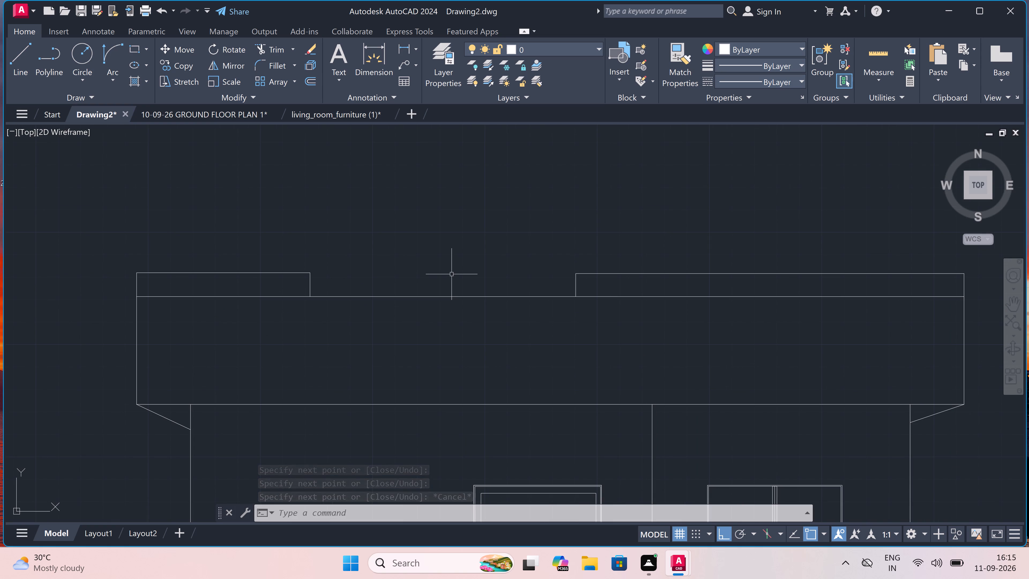
pyautogui.write('L')
pyautogui.press('space')
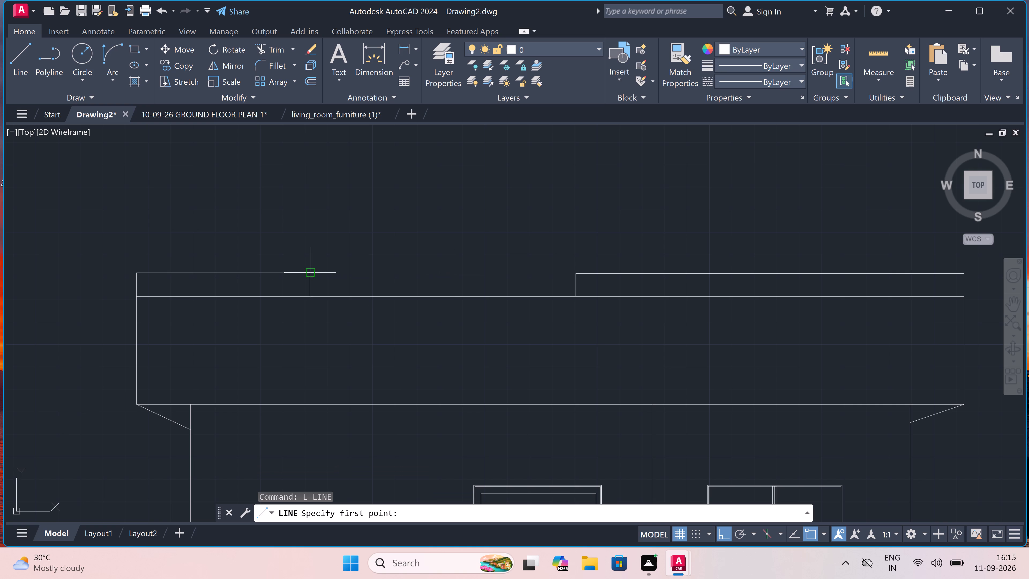
pyautogui.moveTo(311, 295); pyautogui.dragTo(312, 299)
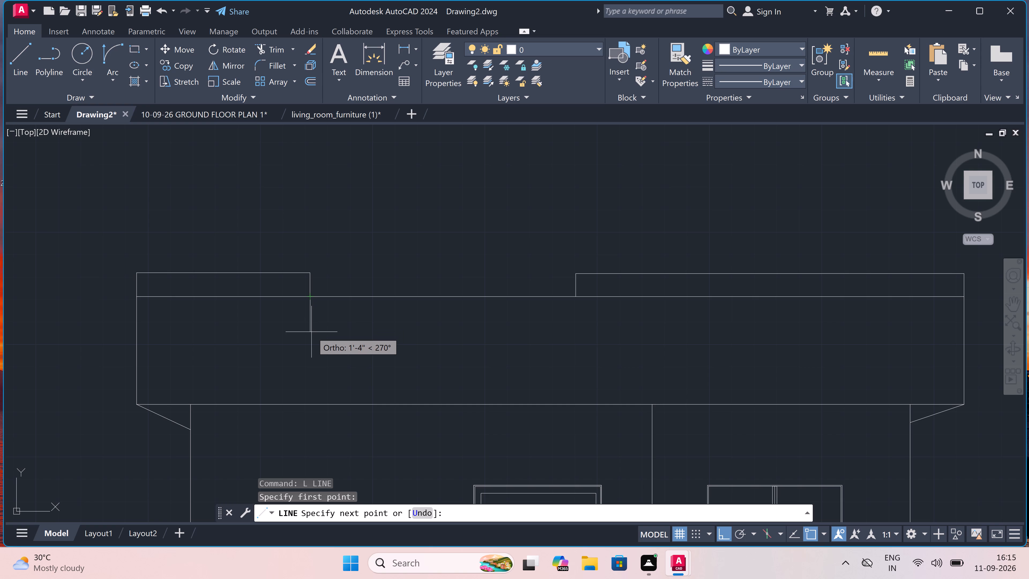
pyautogui.click(311, 332)
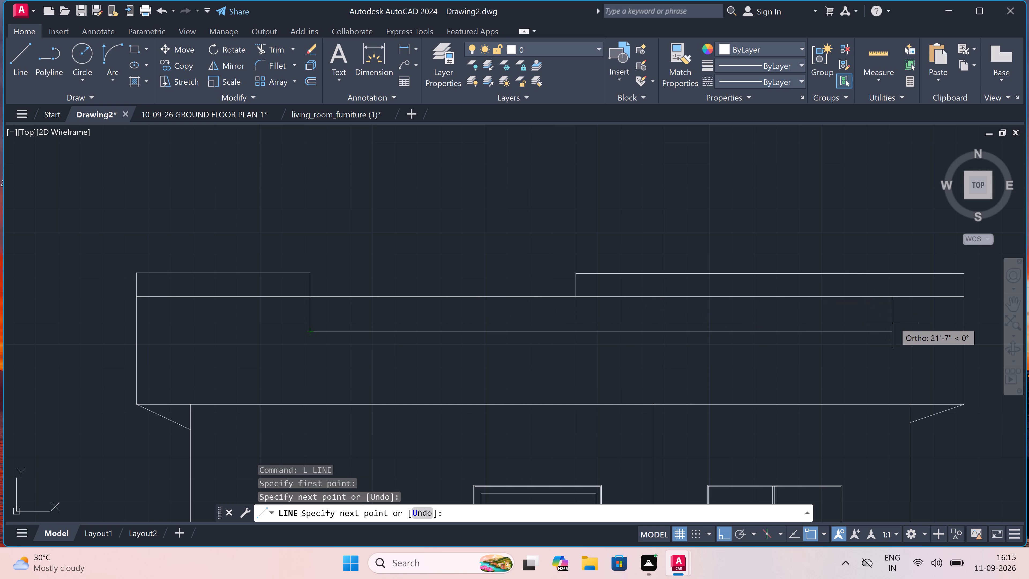
pyautogui.click(967, 329)
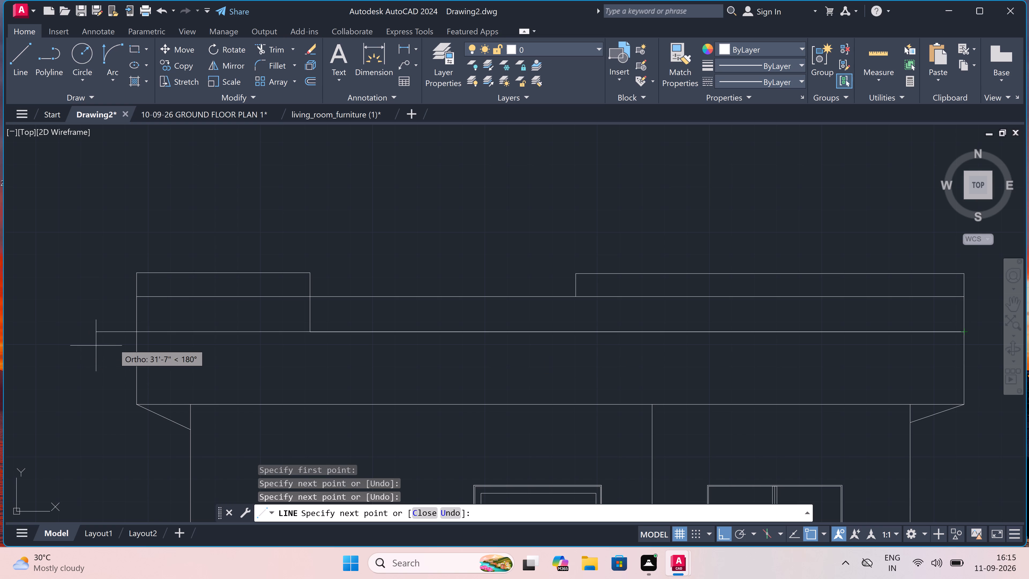
pyautogui.press('Escape')
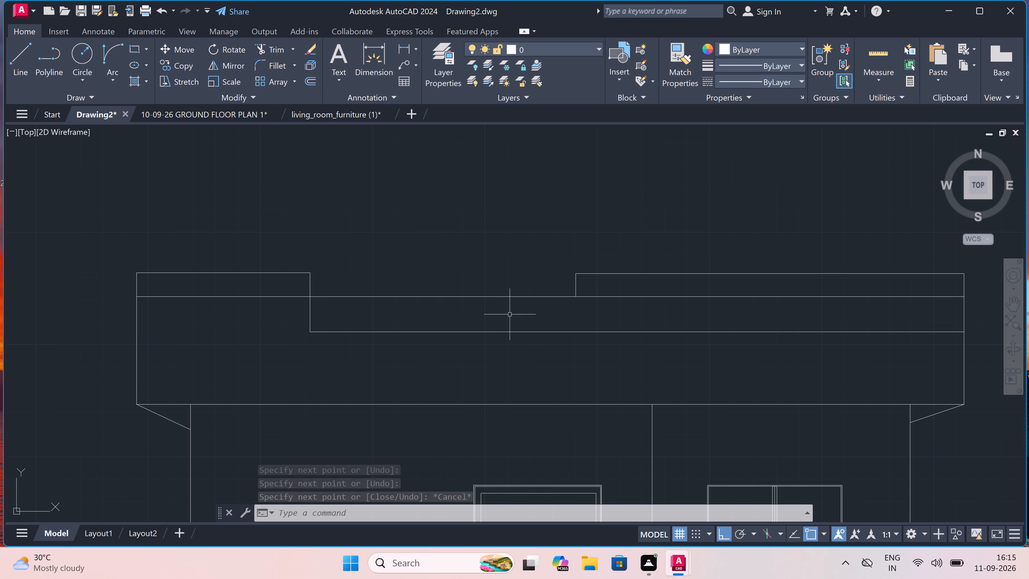
# From the same inner base corner, draw a line 1" down and extend it horizontally to the roof band's right edge.
pyautogui.scroll(1, 460, 285)
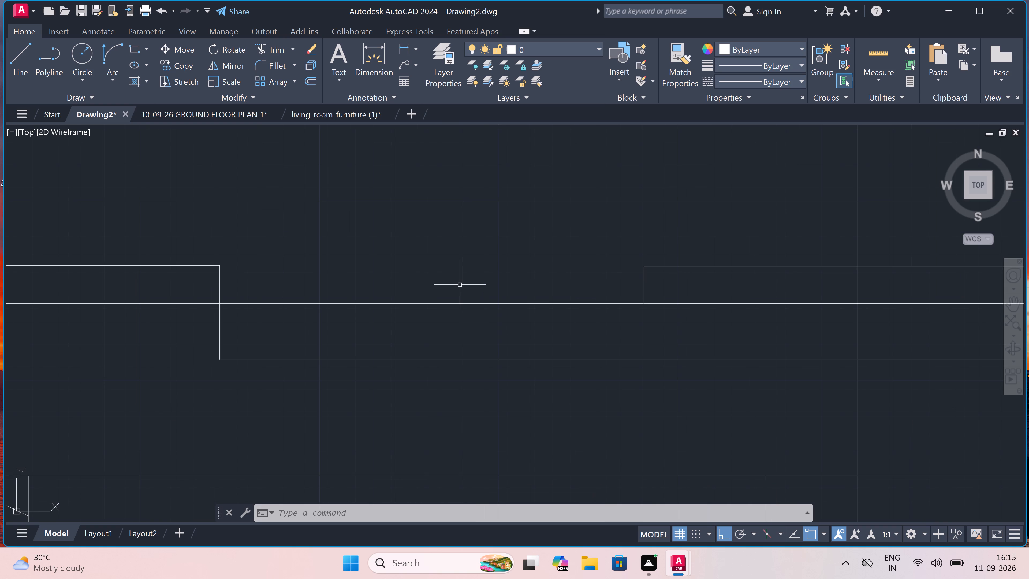
pyautogui.scroll(-1, 460, 284)
pyautogui.scroll(1, 460, 281)
pyautogui.scroll(-1, 460, 280)
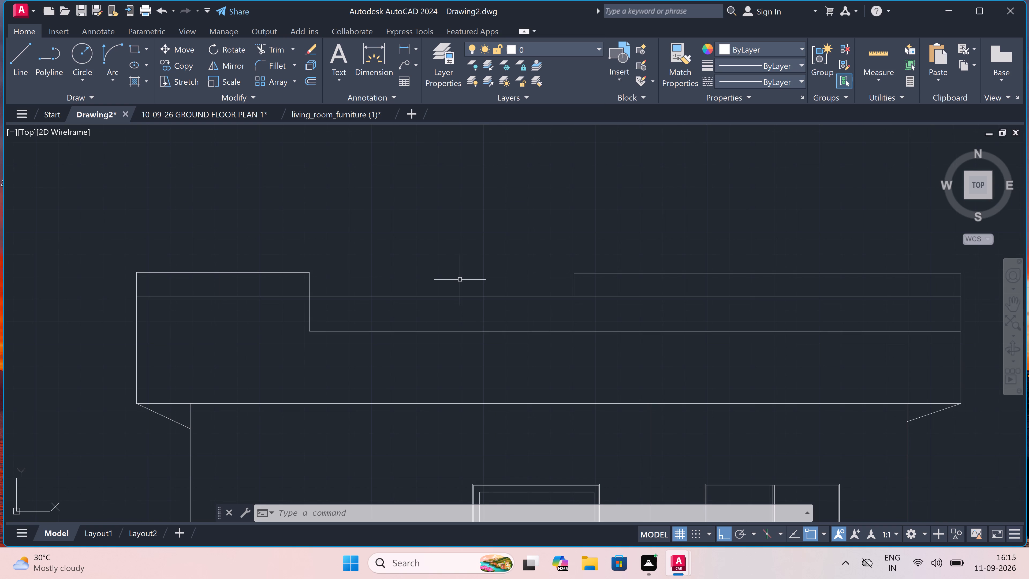
pyautogui.scroll(1, 334, 306)
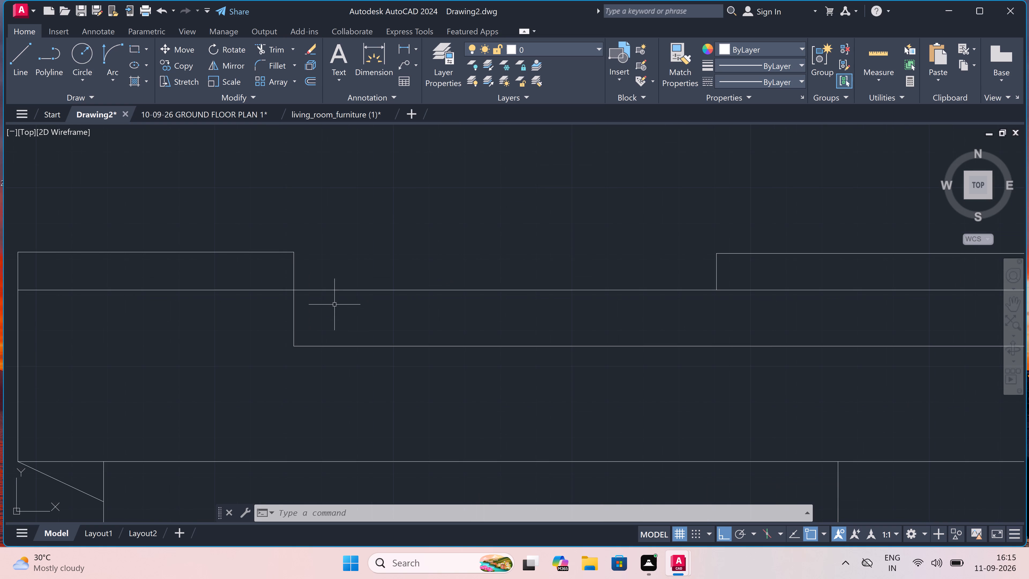
pyautogui.press('l')
pyautogui.press('space')
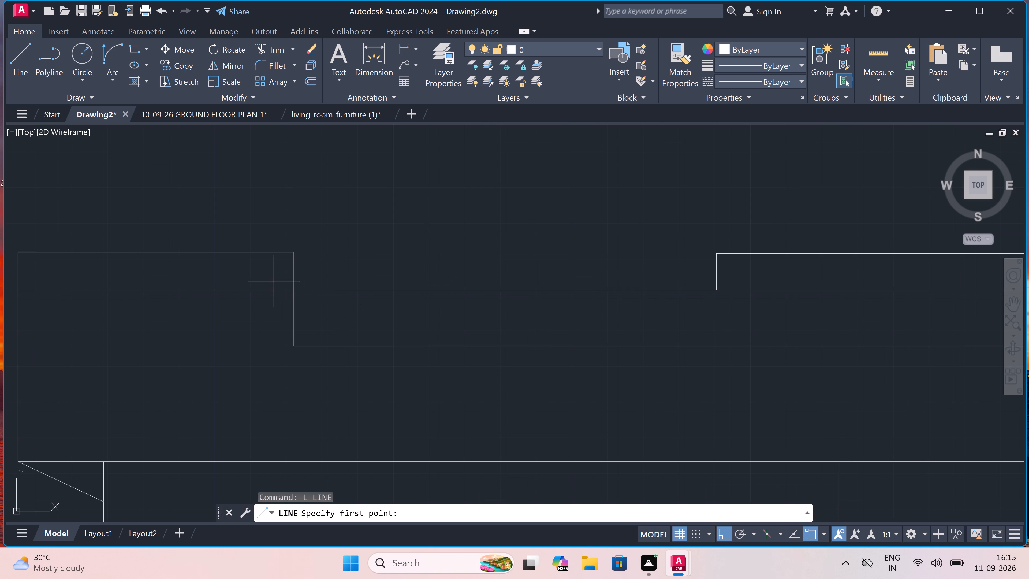
pyautogui.moveTo(292, 286); pyautogui.dragTo(292, 292)
pyautogui.write('1"')
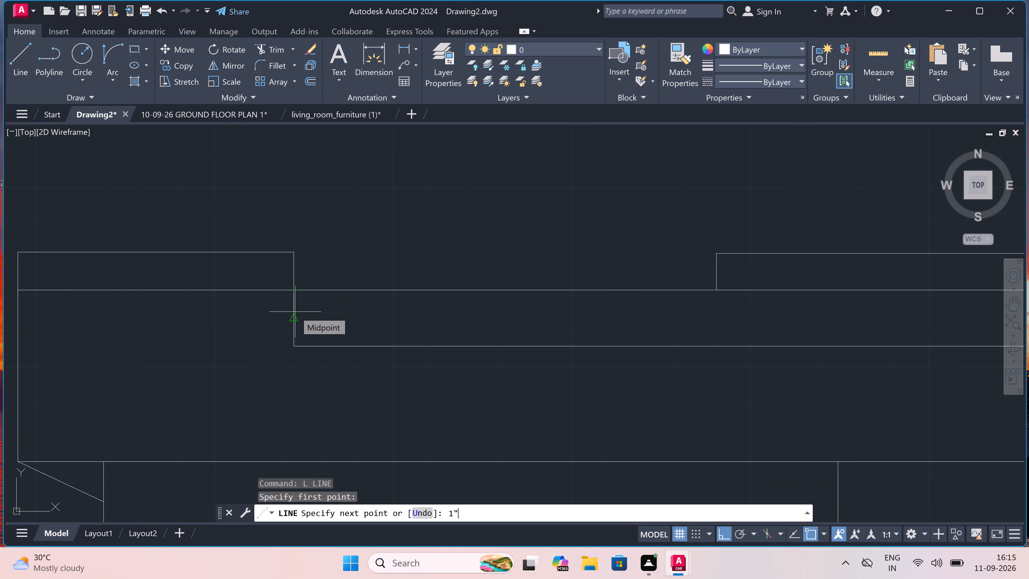
pyautogui.press('space')
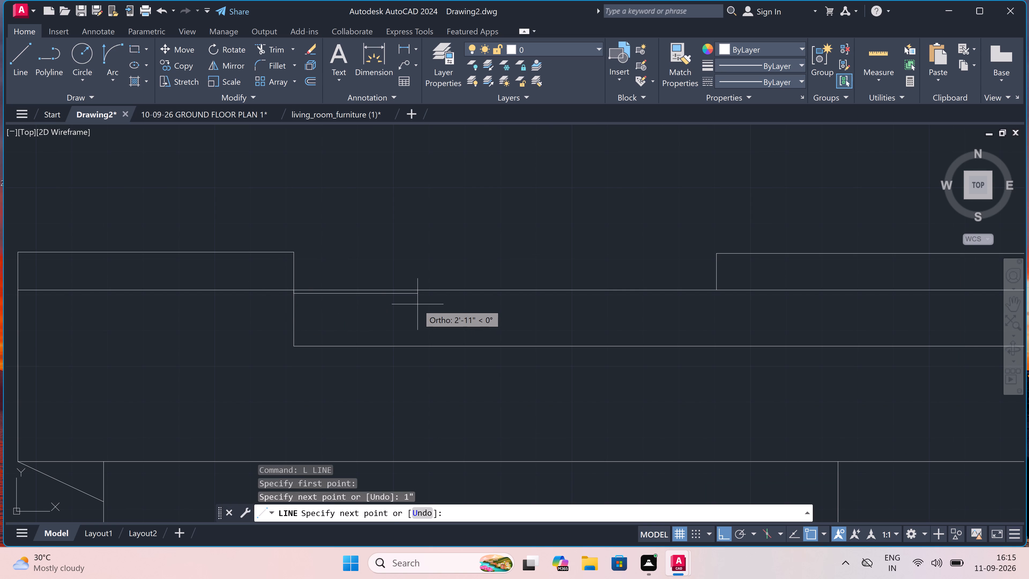
pyautogui.scroll(-3, 419, 300)
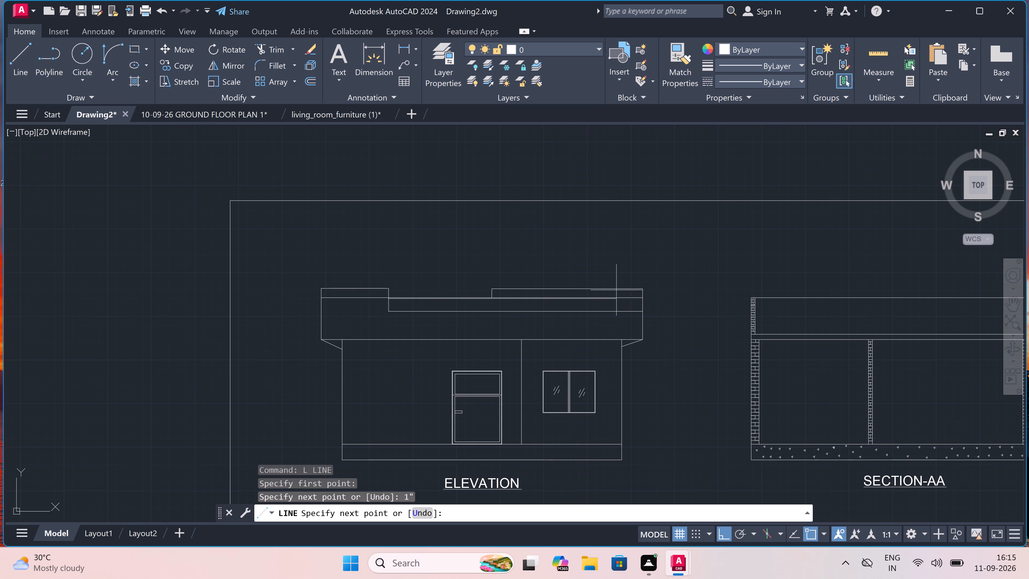
pyautogui.scroll(3, 635, 285)
pyautogui.scroll(3, 651, 347)
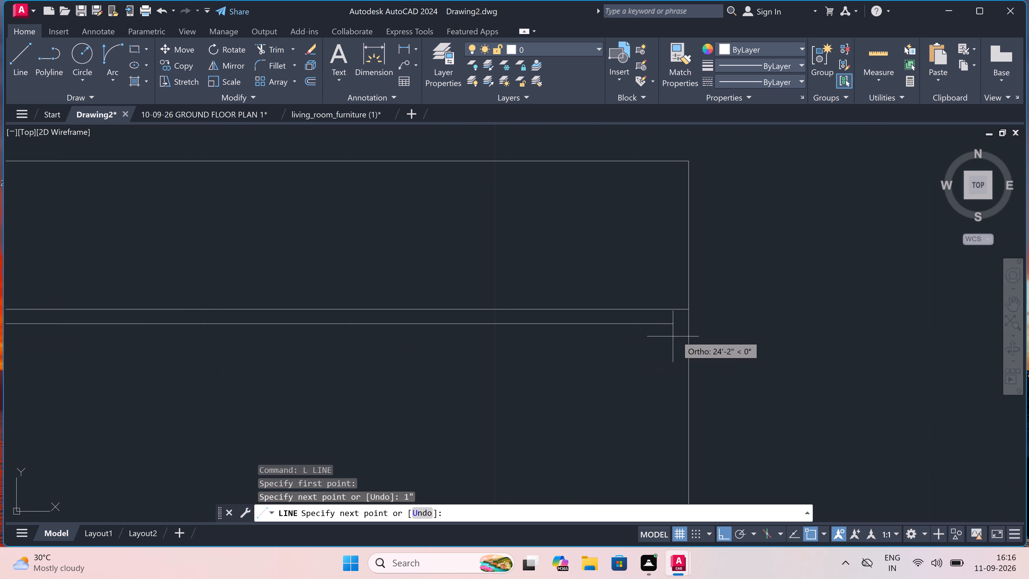
pyautogui.click(689, 321)
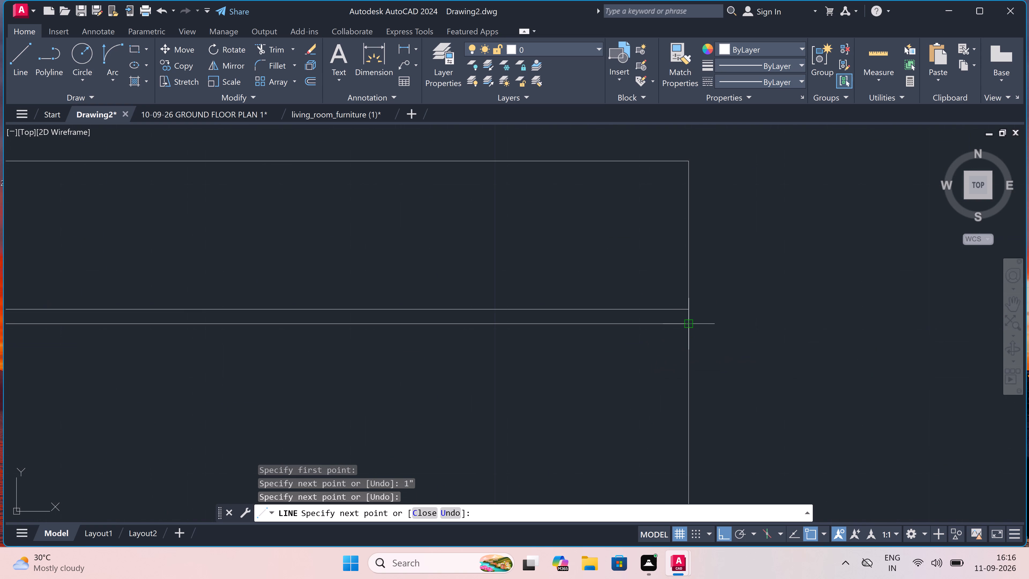
# Trim away the roof band's top line segment beneath the shorter raised outline in the elevation.
pyautogui.press('Escape')
pyautogui.scroll(-3, 685, 320)
pyautogui.scroll(-3, 663, 303)
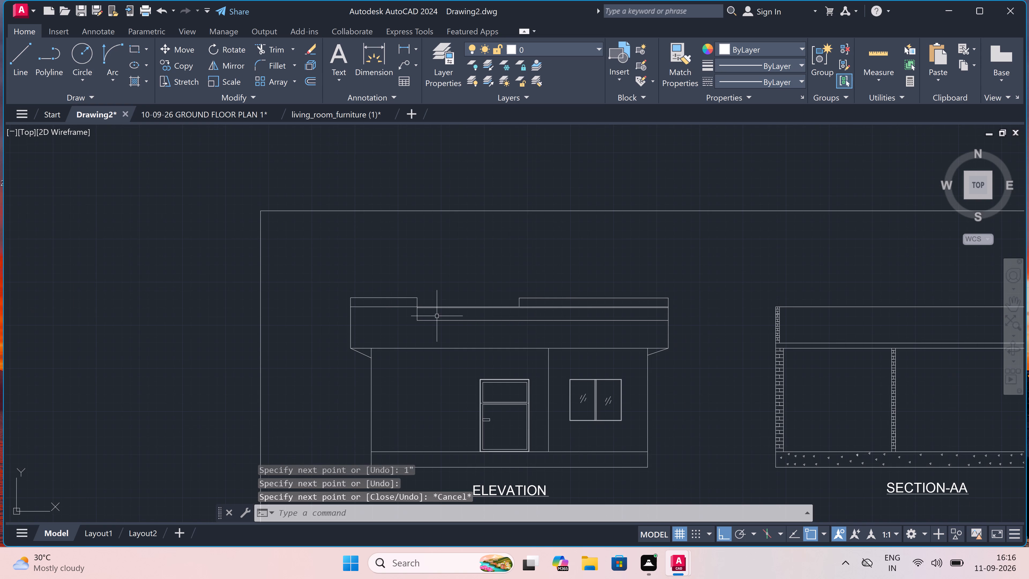
pyautogui.scroll(2, 387, 307)
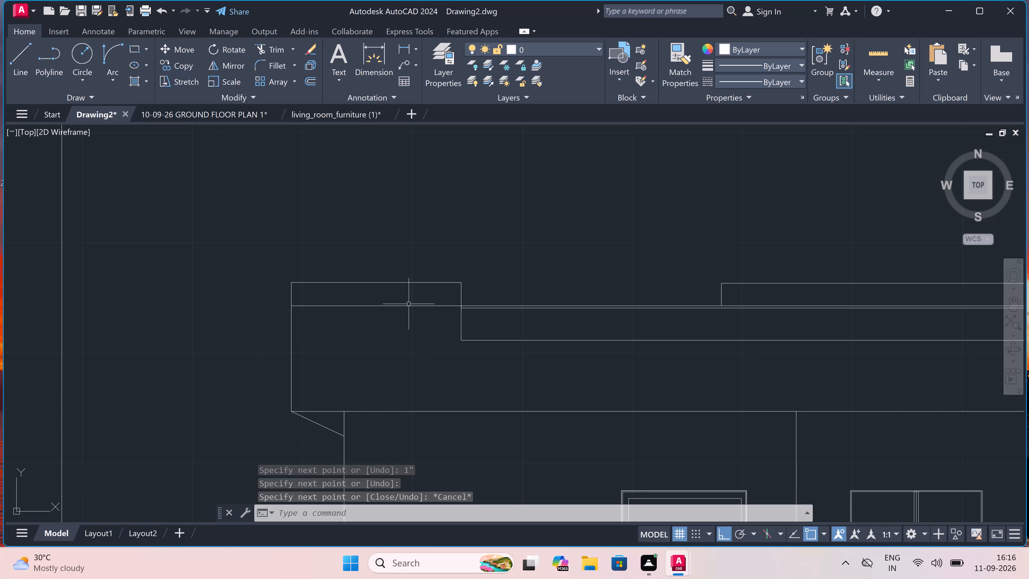
pyautogui.write('TR')
pyautogui.press('space')
pyautogui.click(404, 302)
pyautogui.click(396, 311)
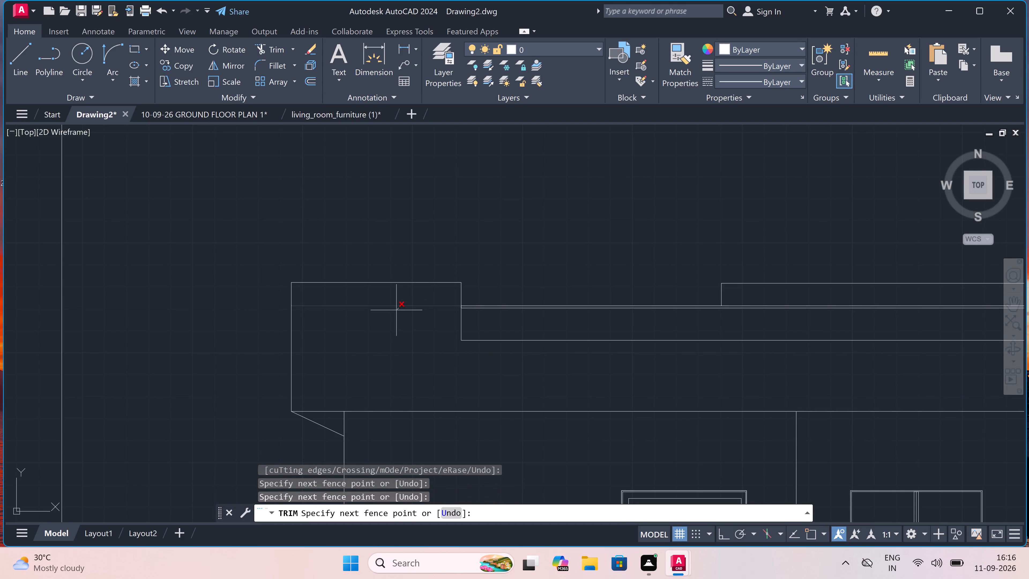
pyautogui.press('Escape')
# Draw a rectangle inside the left end panel of the roof band, inset from the panel's edges on all sides.
pyautogui.press('r')
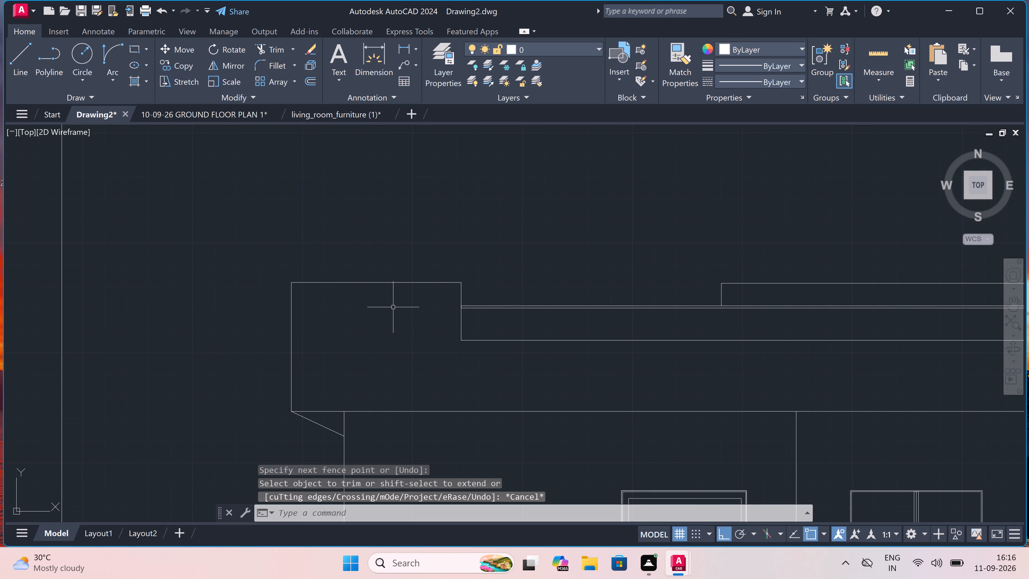
pyautogui.write('EC')
pyautogui.press('space')
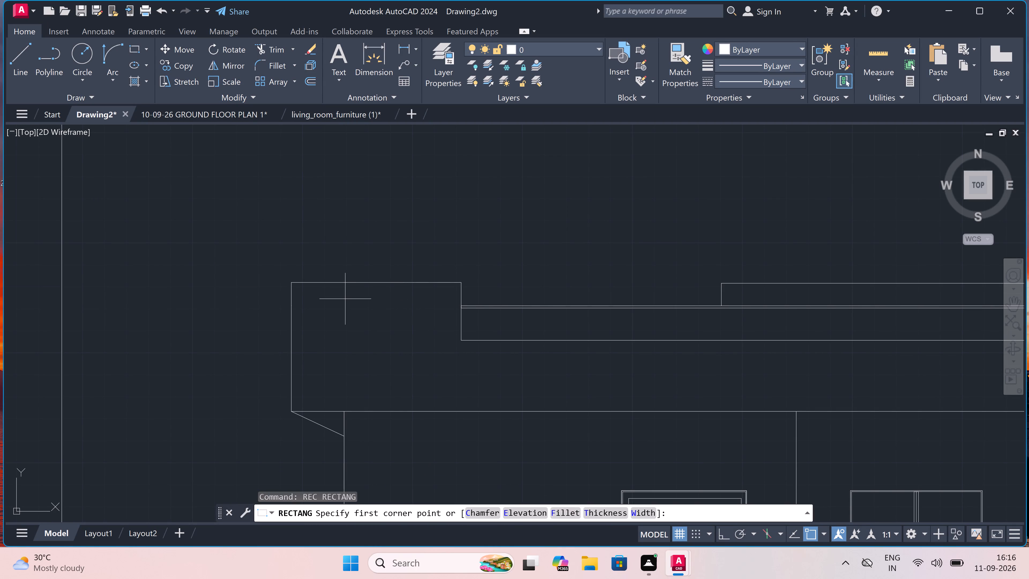
pyautogui.click(322, 299)
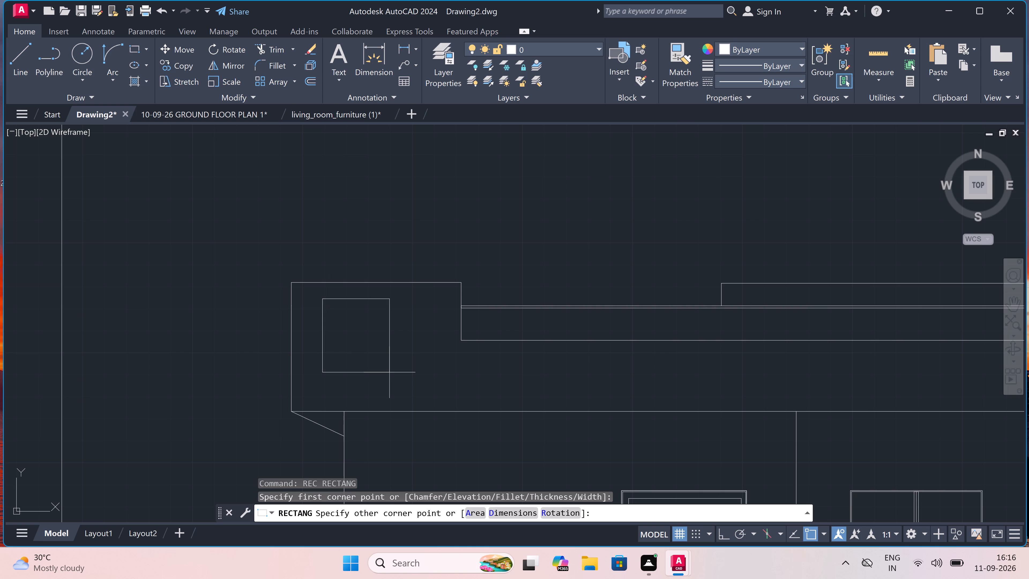
pyautogui.click(440, 393)
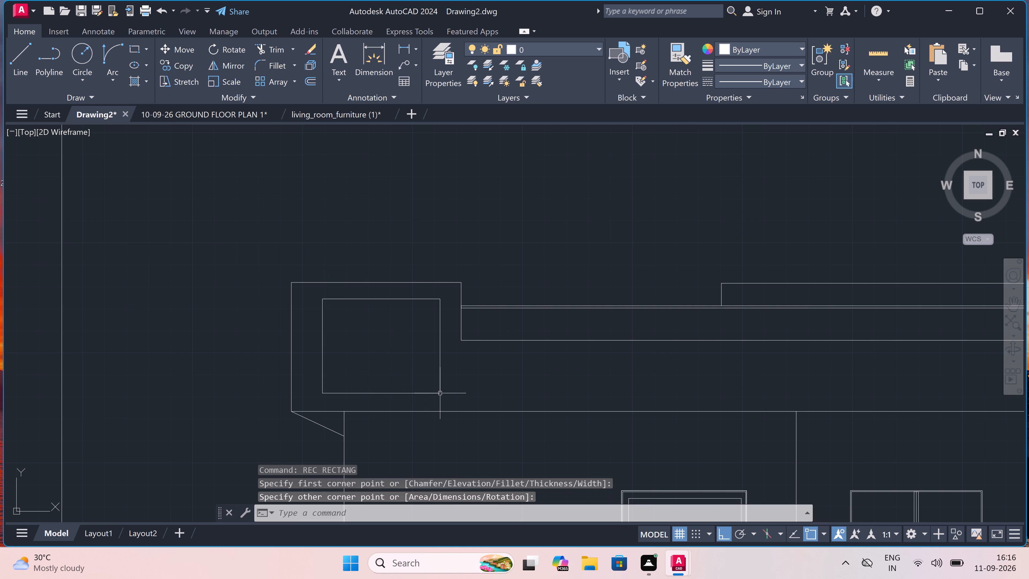
# Draw three connected vertical lines spaced 0.5" apart between the roof band's lower two horizontal detail lines, near the rectangle panel.
pyautogui.scroll(-4, 412, 357)
pyautogui.scroll(3, 463, 348)
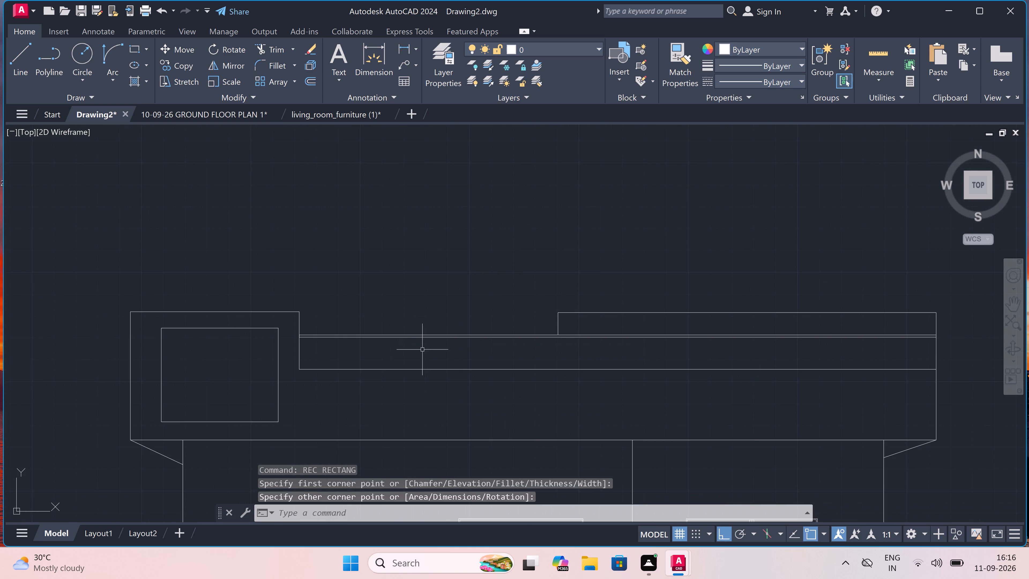
pyautogui.scroll(3, 307, 343)
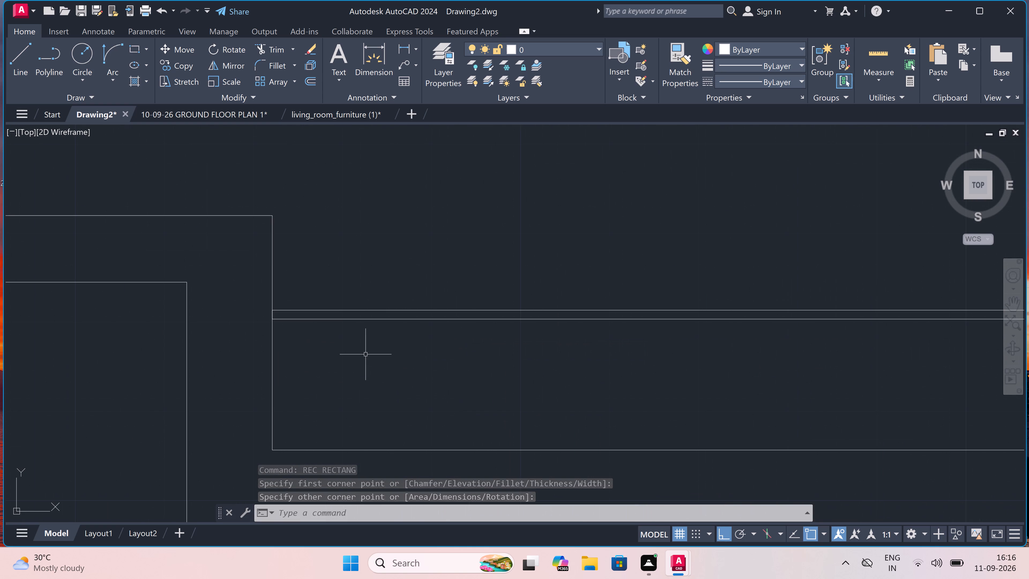
pyautogui.press('l')
pyautogui.press('space')
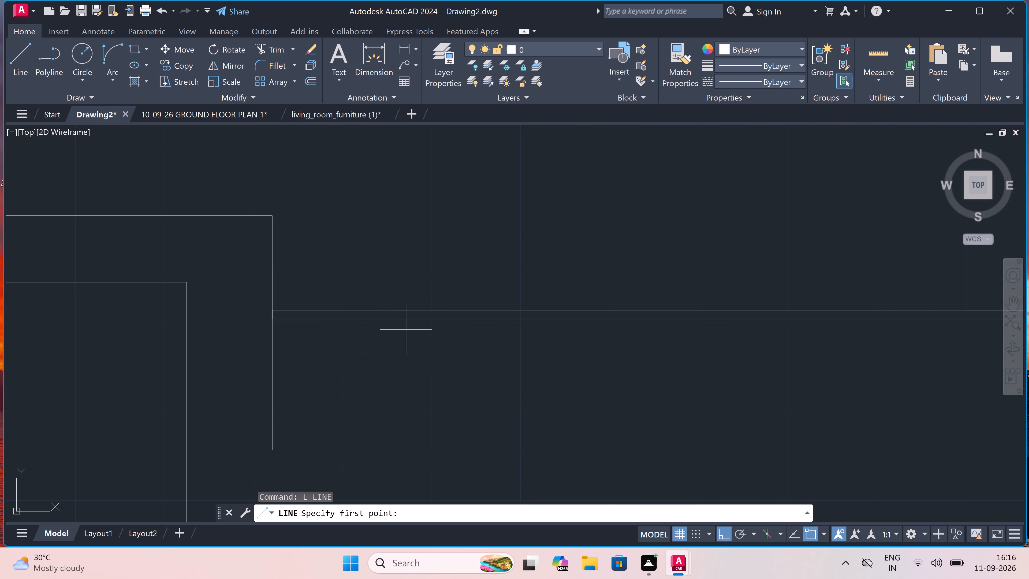
pyautogui.moveTo(435, 319); pyautogui.dragTo(435, 324)
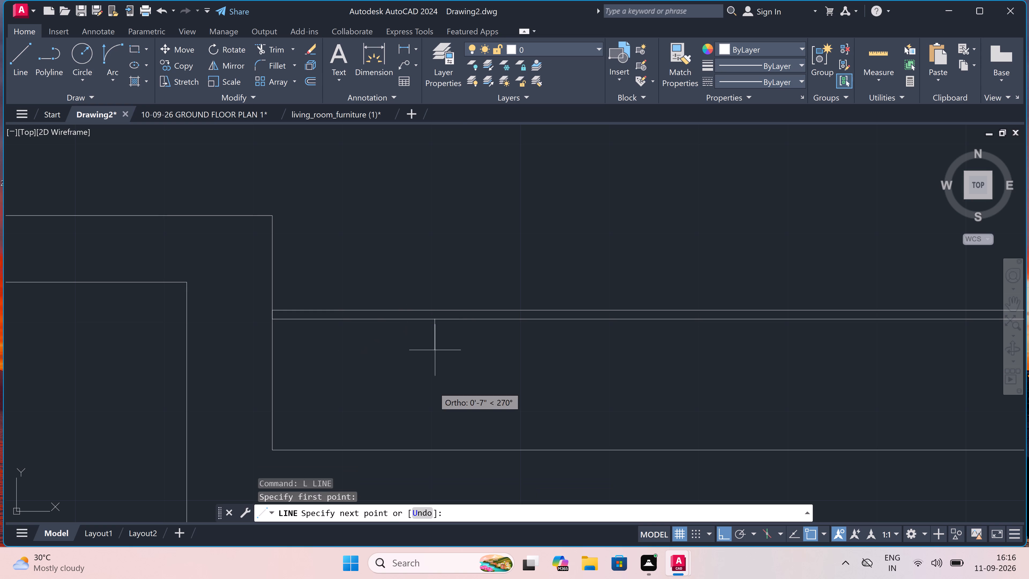
pyautogui.click(435, 449)
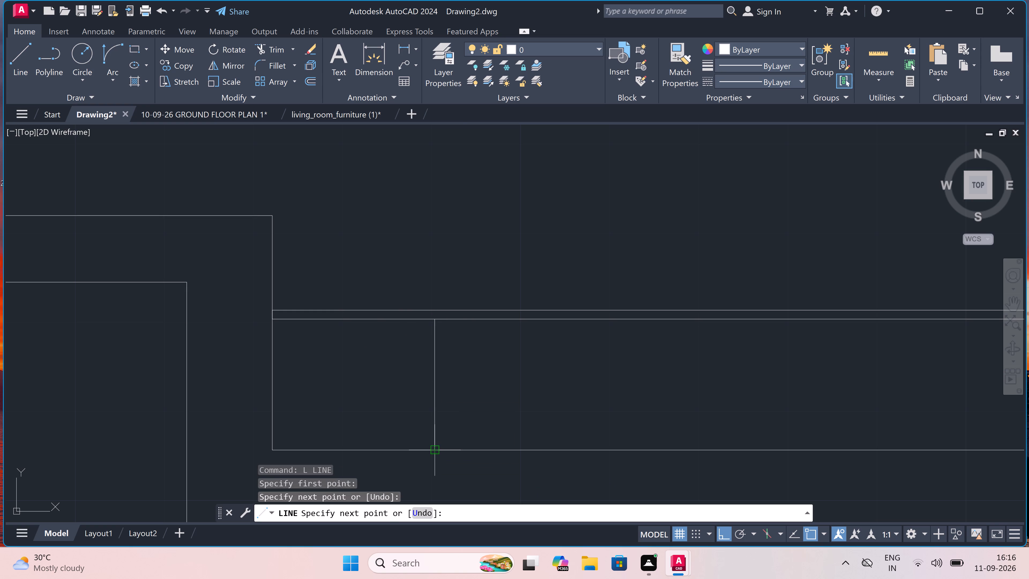
pyautogui.press('0')
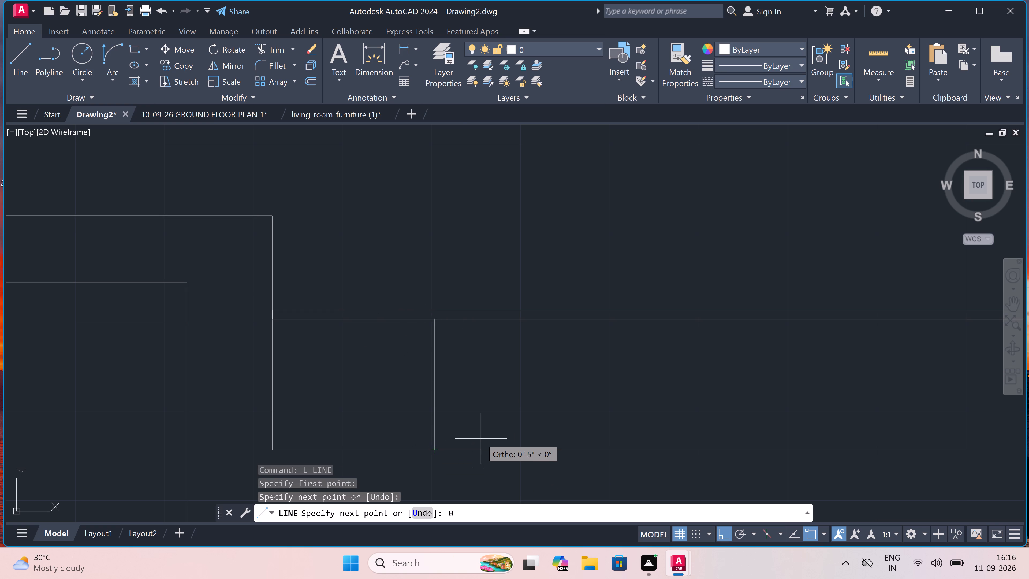
pyautogui.press('.')
pyautogui.write('5"')
pyautogui.press('space')
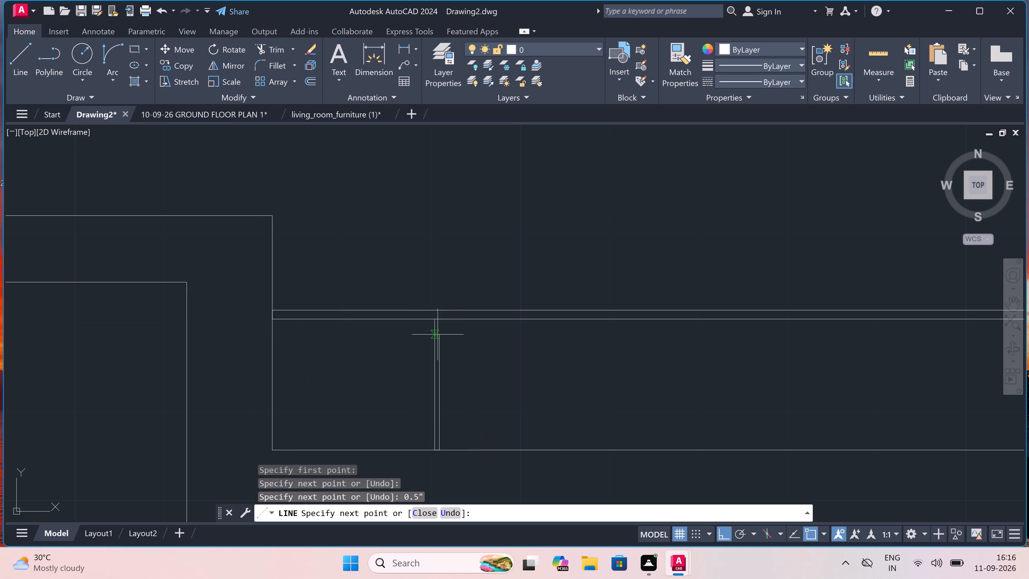
pyautogui.click(438, 321)
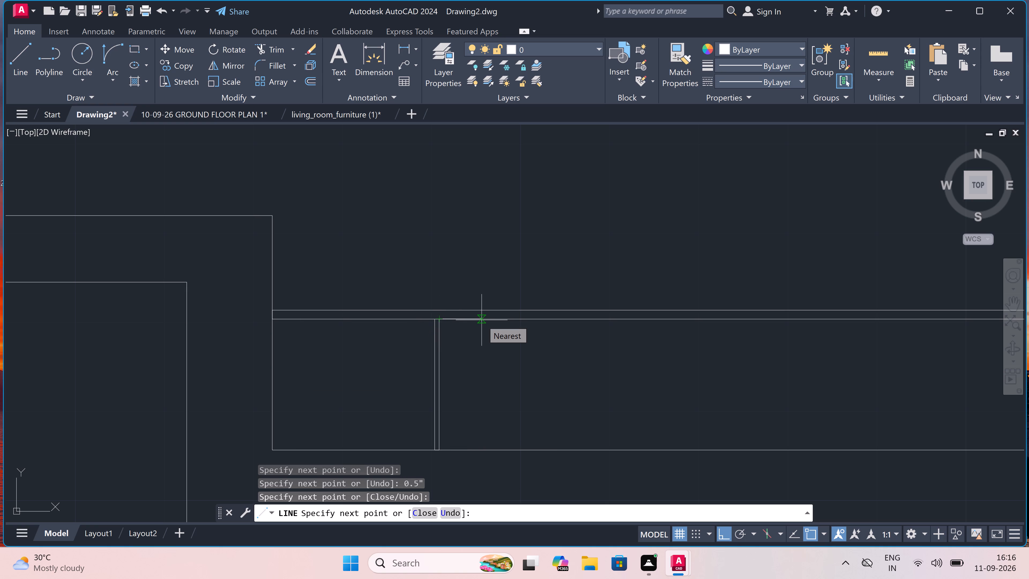
pyautogui.write('0.')
pyautogui.write('5"')
pyautogui.press('space')
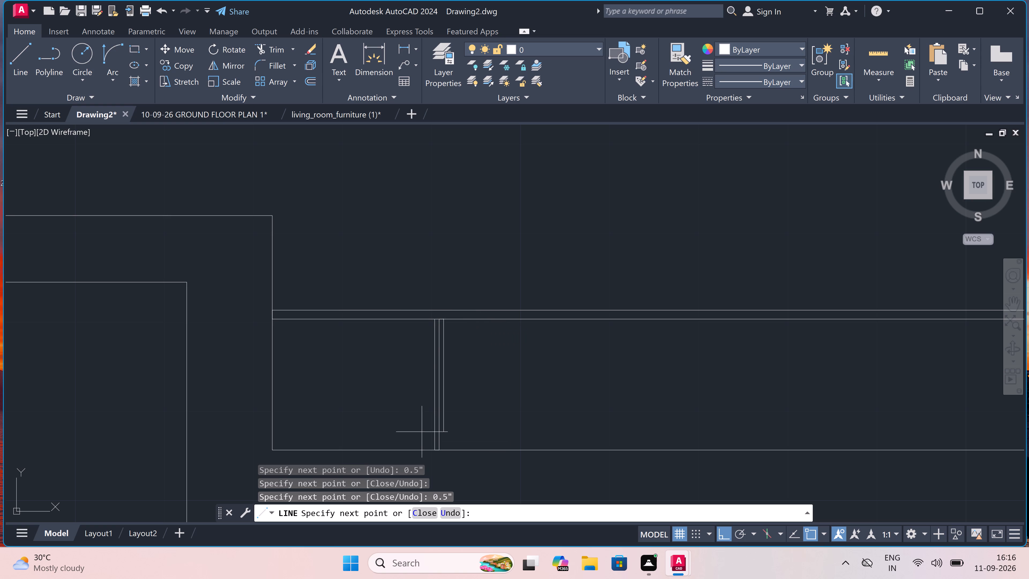
pyautogui.click(446, 450)
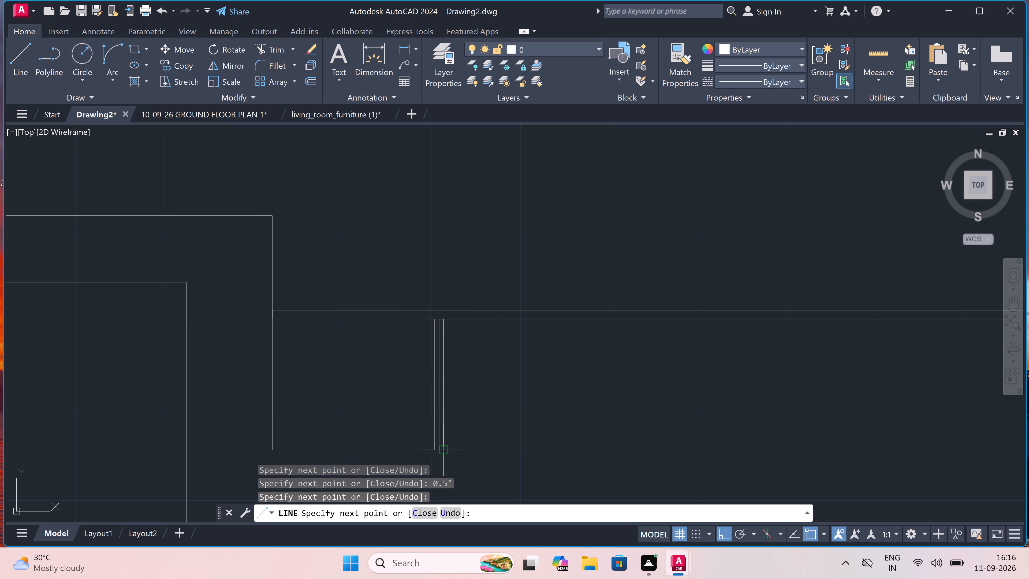
pyautogui.press('Escape')
# Copy the three vertical lines from their top right endpoint, placing three spaced copies rightward along the strip's upper line.
pyautogui.moveTo(471, 375); pyautogui.dragTo(408, 390)
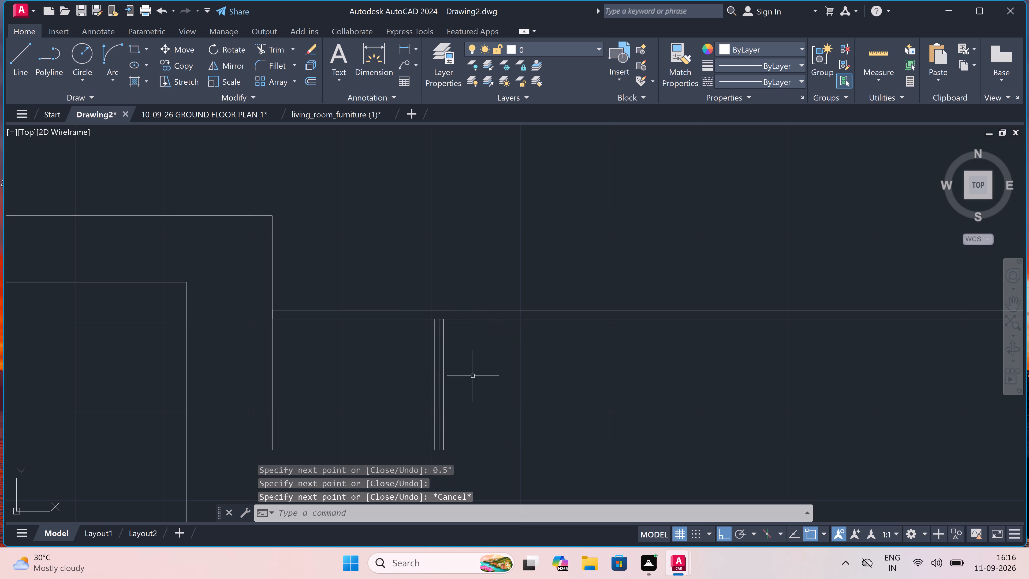
pyautogui.click(379, 393)
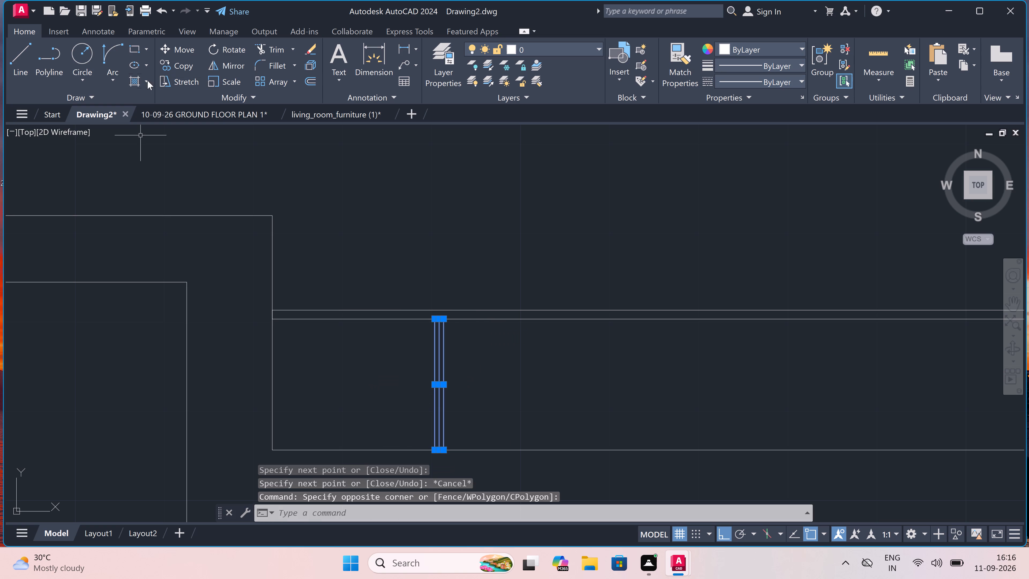
pyautogui.click(175, 60)
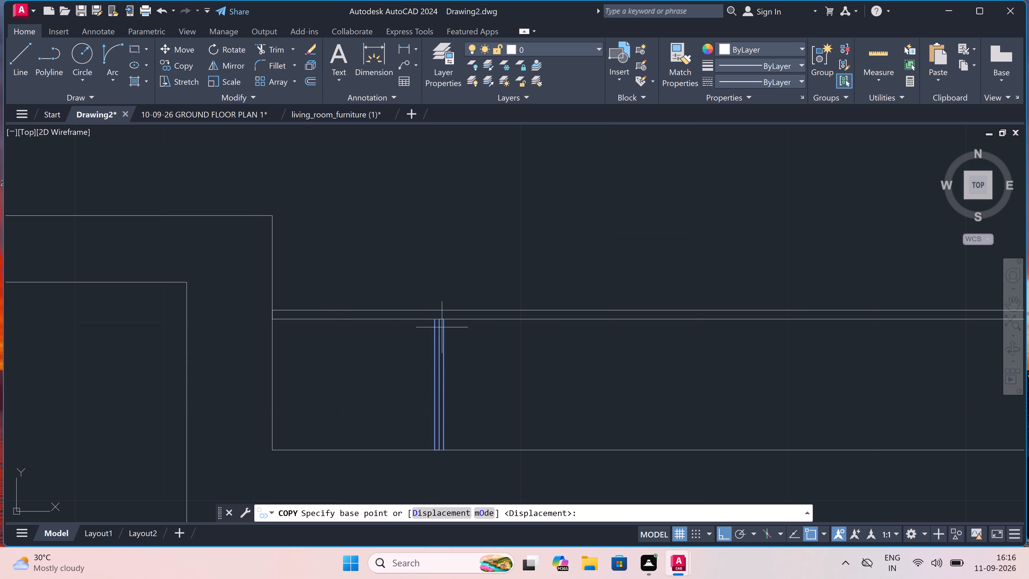
pyautogui.scroll(2, 446, 318)
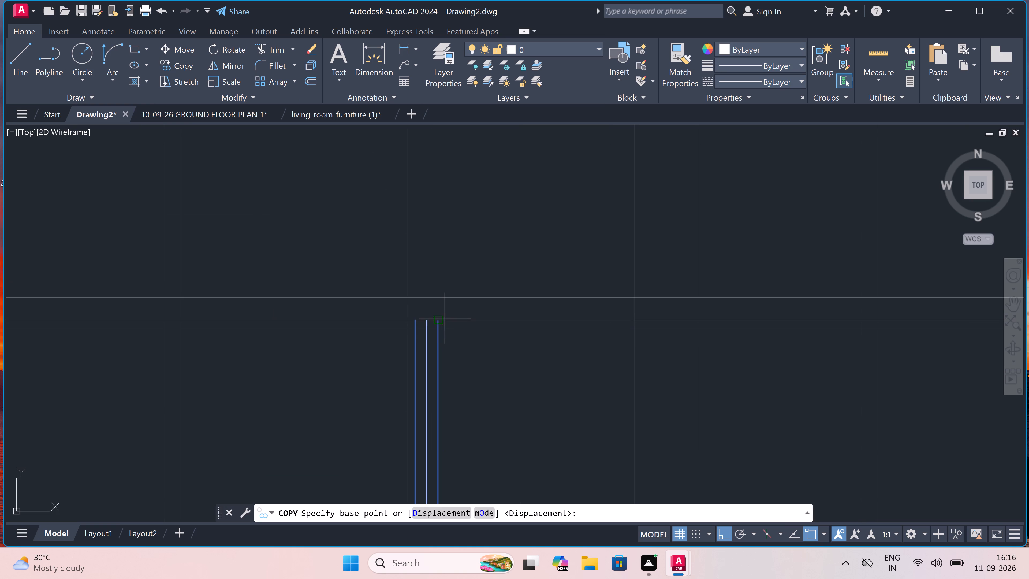
pyautogui.moveTo(439, 318); pyautogui.dragTo(465, 318)
pyautogui.scroll(-3, 570, 297)
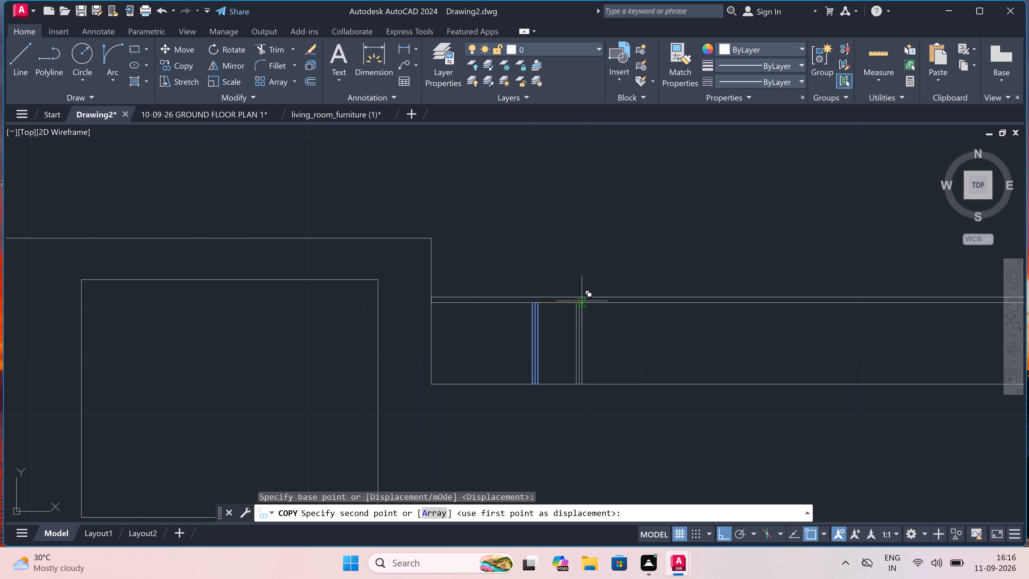
pyautogui.doubleClick(648, 303)
pyautogui.scroll(-4, 648, 303)
pyautogui.scroll(3, 681, 299)
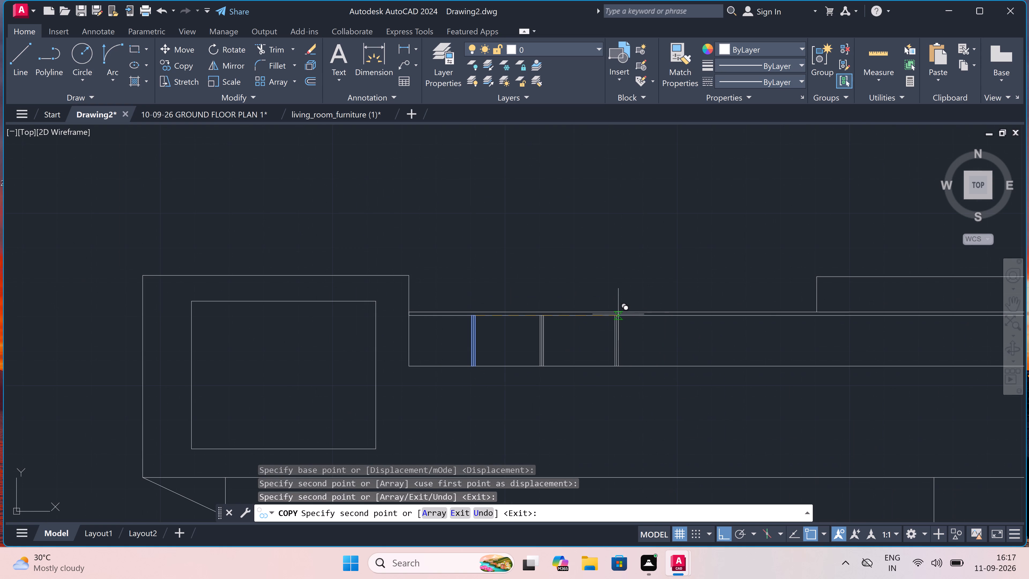
pyautogui.click(618, 314)
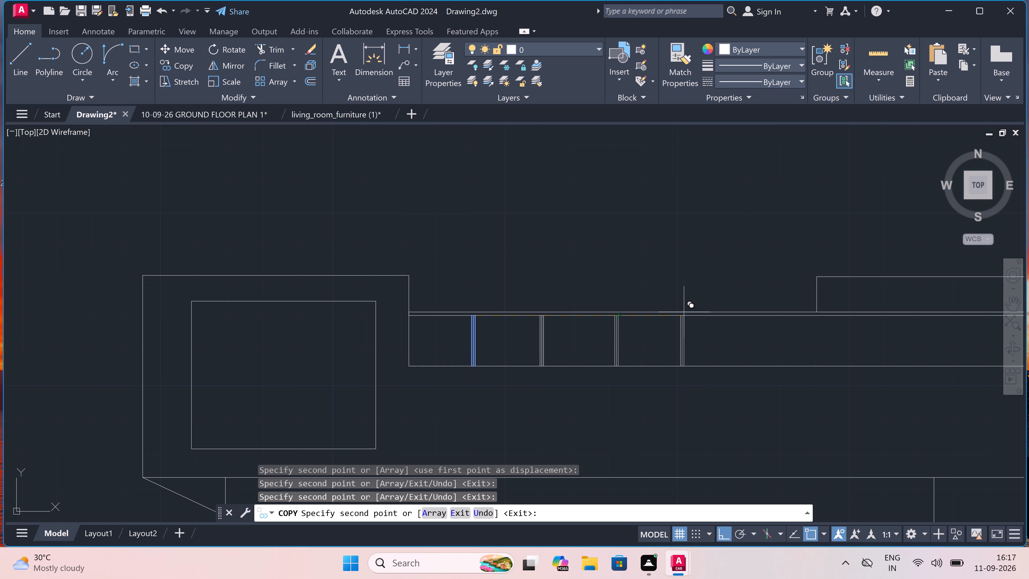
pyautogui.scroll(3, 685, 315)
pyautogui.click(685, 315)
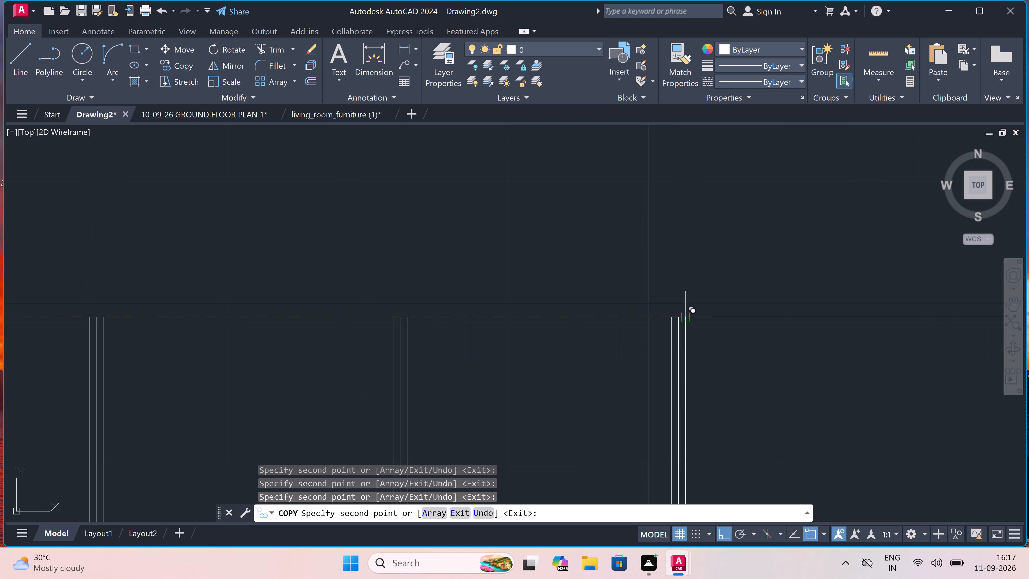
# Place three more copies of the triple vertical lines along the strip, continuing until just past the longer raised outline's left corner.
pyautogui.scroll(-5, 685, 315)
pyautogui.scroll(4, 715, 309)
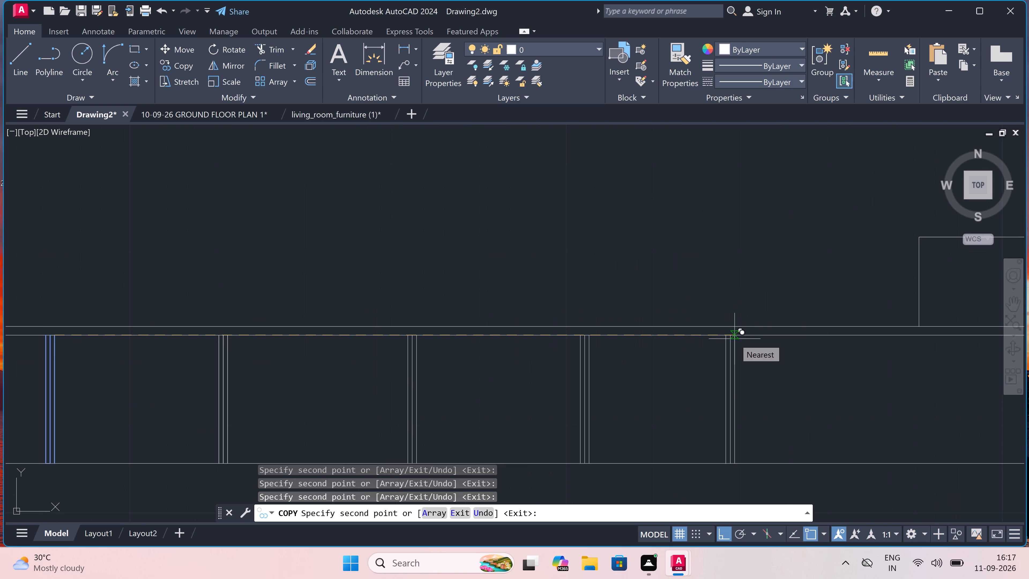
pyautogui.click(749, 340)
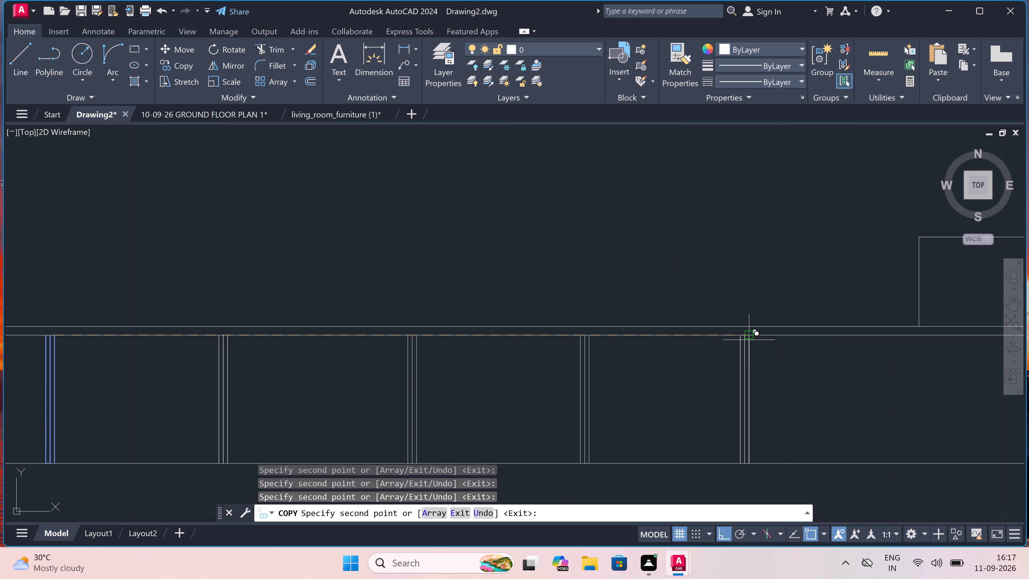
pyautogui.scroll(-2, 749, 340)
pyautogui.scroll(2, 810, 334)
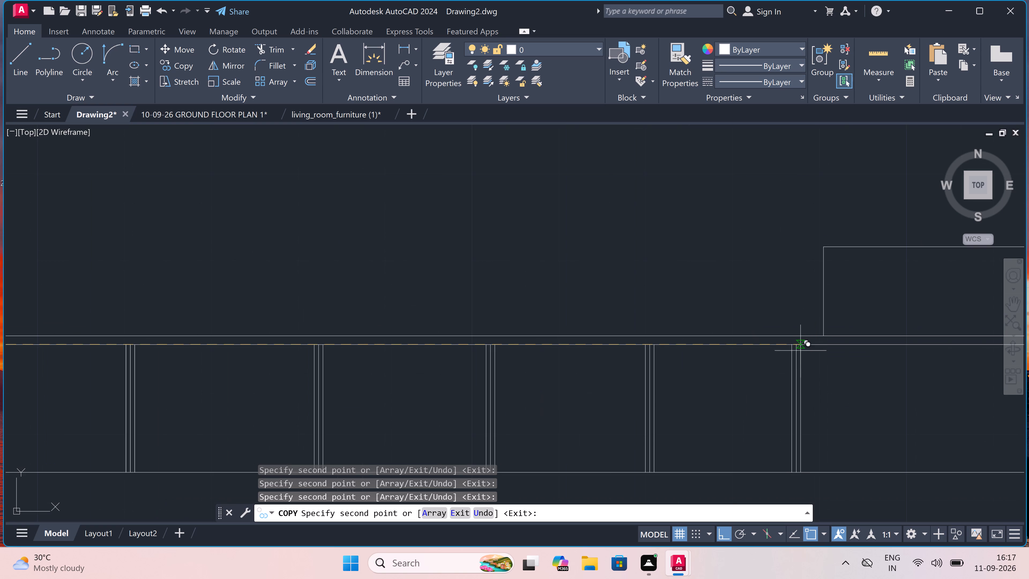
pyautogui.click(807, 345)
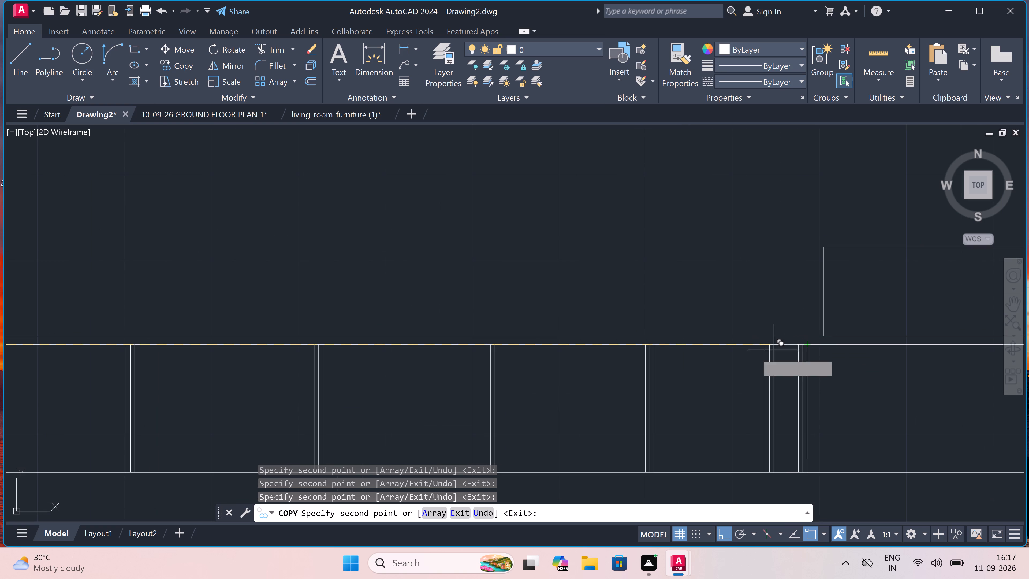
pyautogui.scroll(-6, 755, 353)
pyautogui.scroll(4, 777, 347)
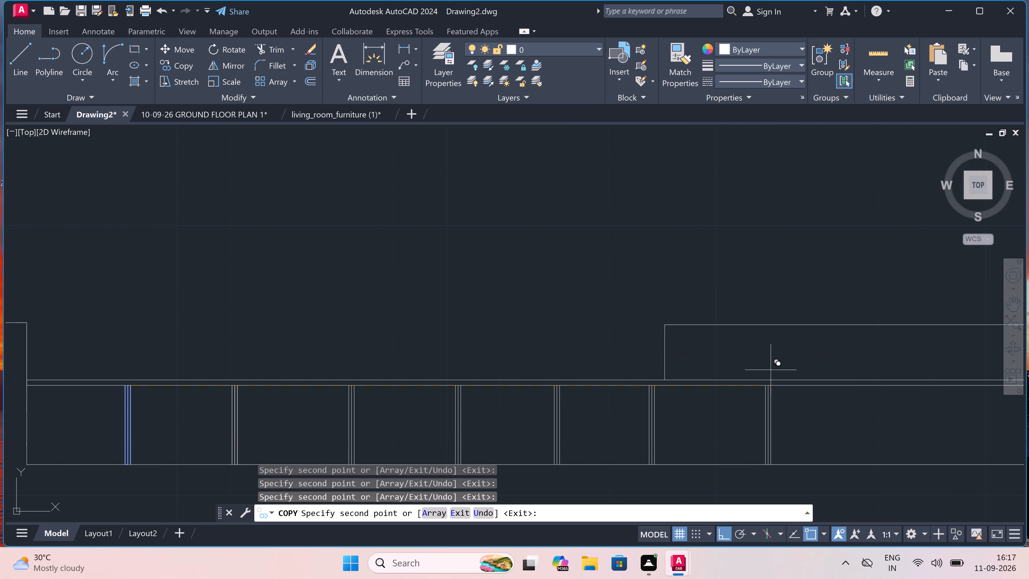
pyautogui.click(762, 383)
pyautogui.scroll(-4, 737, 385)
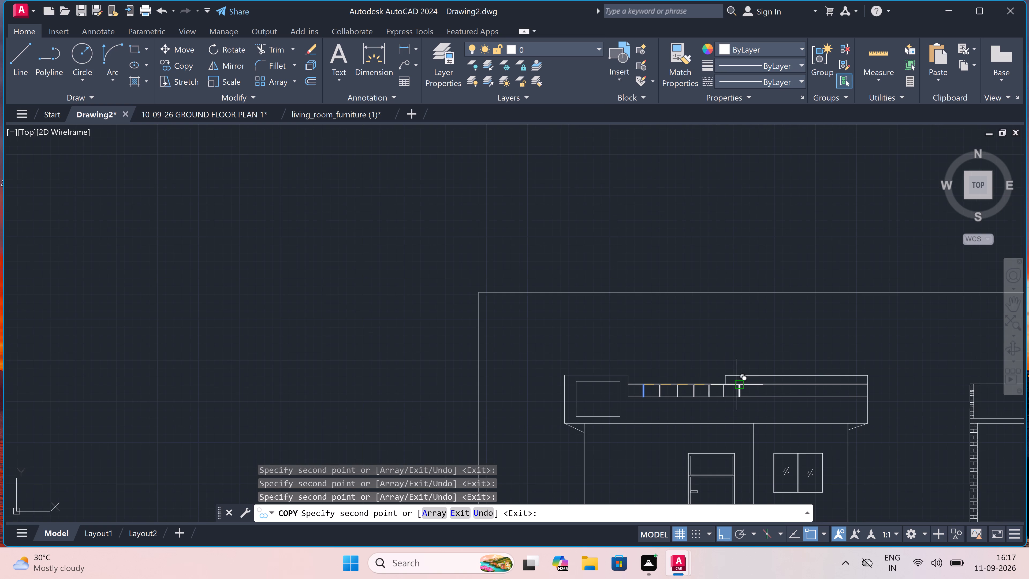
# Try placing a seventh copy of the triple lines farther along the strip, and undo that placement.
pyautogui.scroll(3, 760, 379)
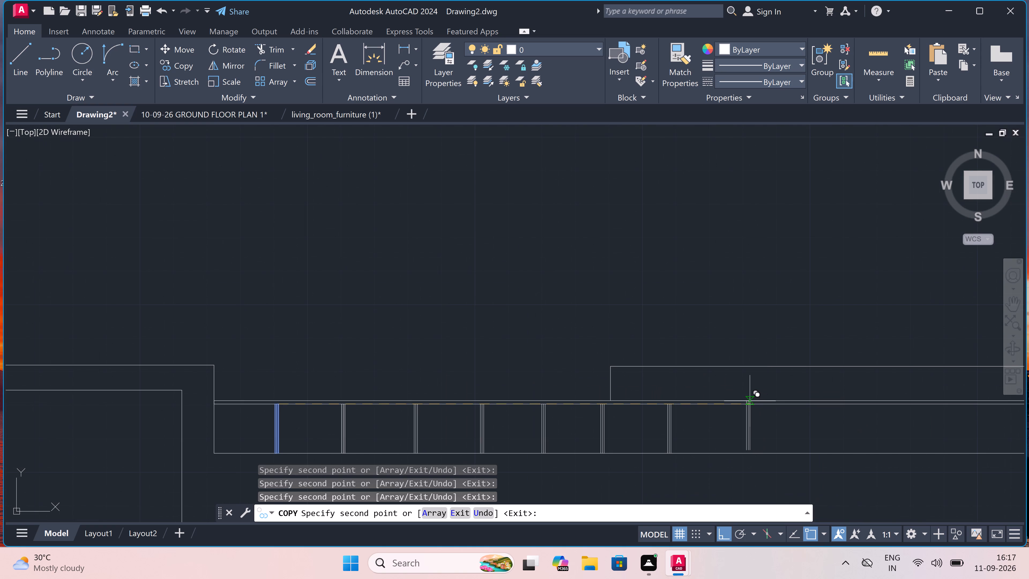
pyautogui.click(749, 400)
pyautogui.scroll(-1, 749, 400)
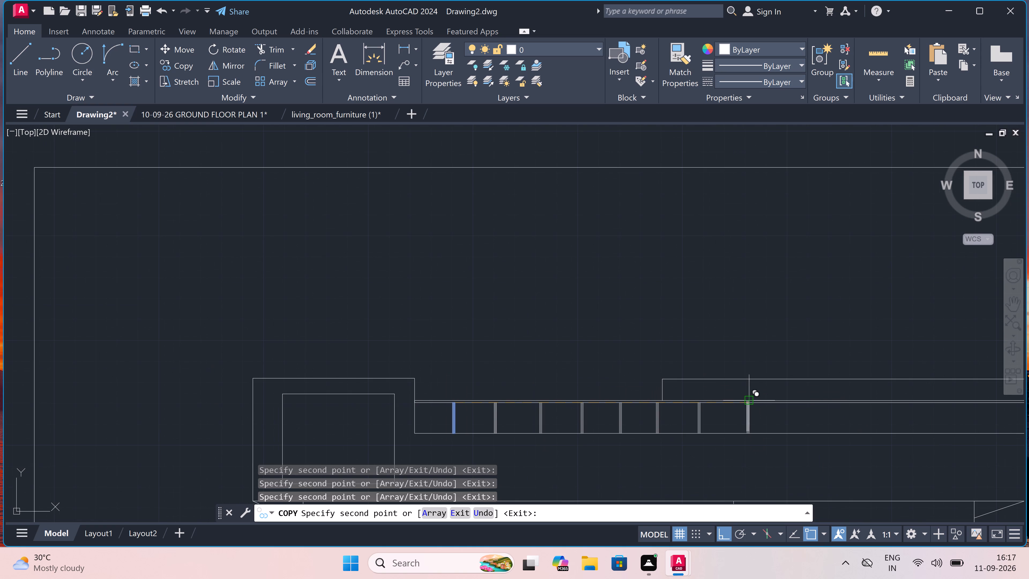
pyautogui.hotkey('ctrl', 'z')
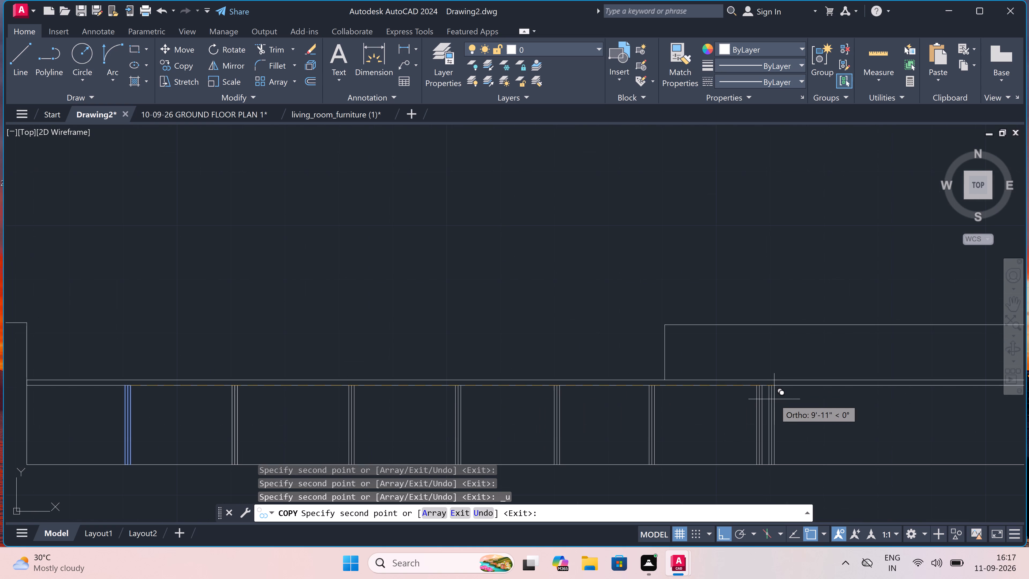
# Place three more spaced copies of the triple vertical lines rightward along the strip's upper line, below the longer raised outline.
pyautogui.scroll(-4, 773, 400)
pyautogui.scroll(3, 808, 401)
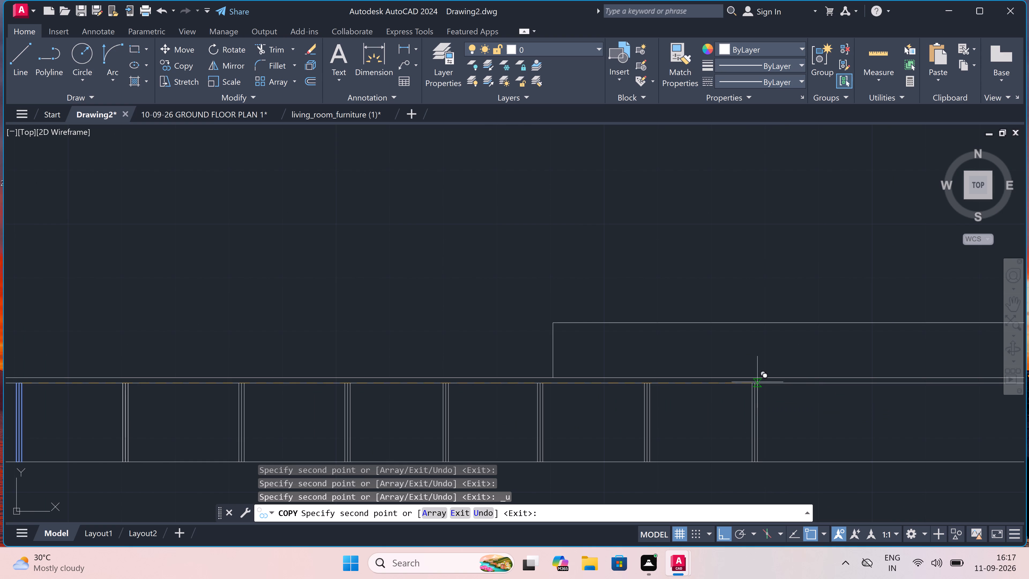
pyautogui.scroll(3, 758, 386)
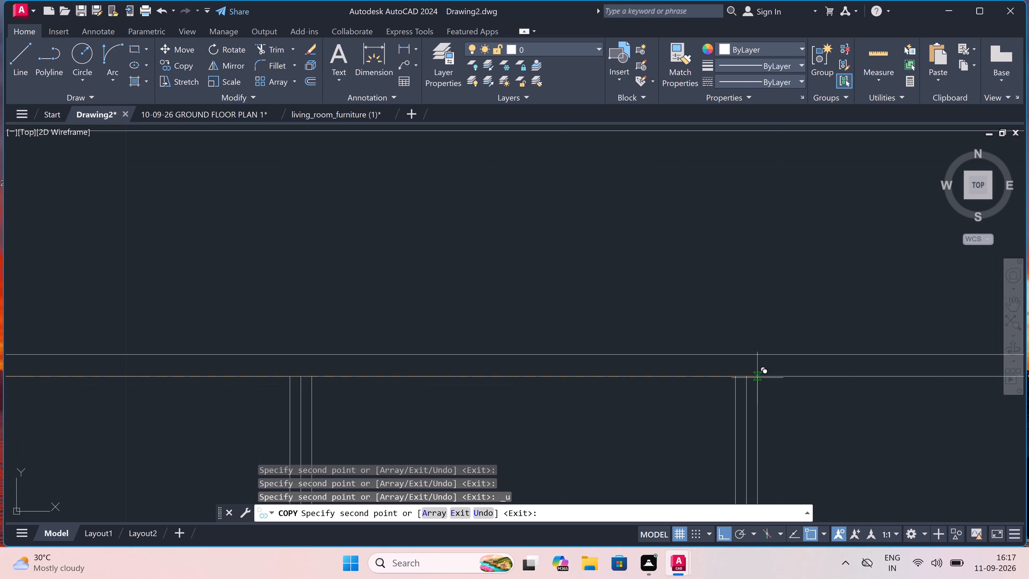
pyautogui.click(757, 378)
pyautogui.scroll(-5, 757, 378)
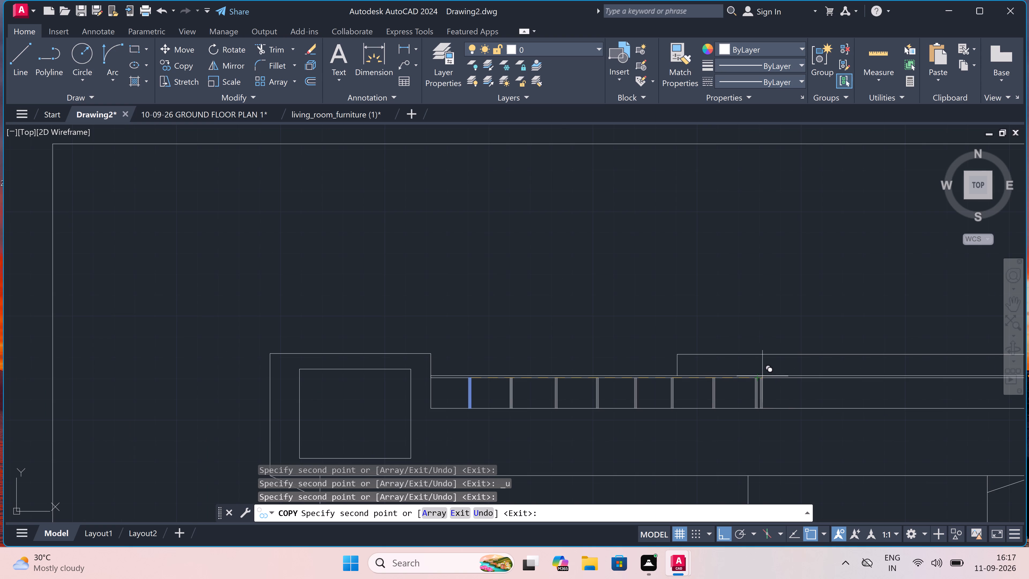
pyautogui.scroll(3, 795, 372)
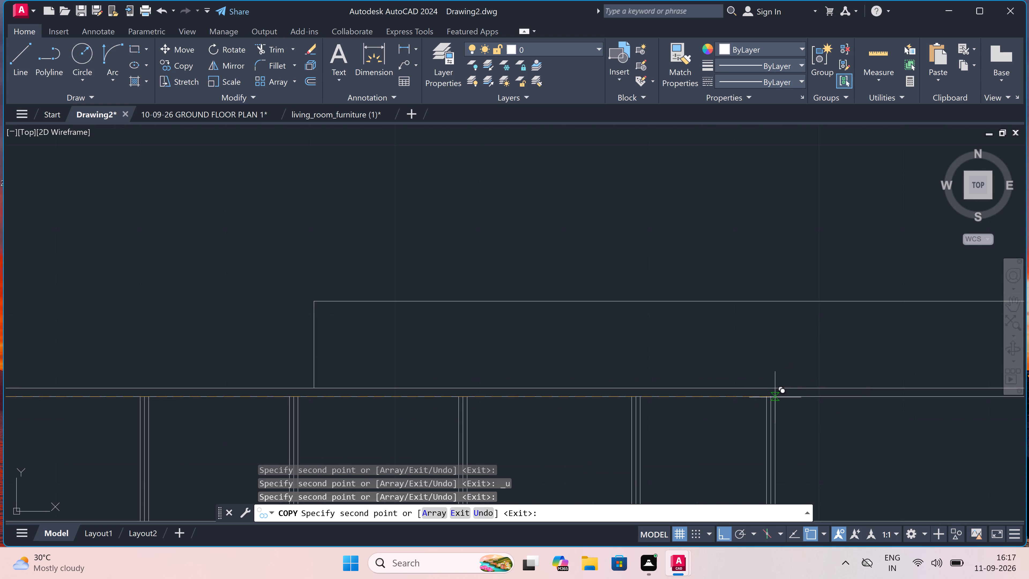
pyautogui.click(777, 395)
pyautogui.scroll(-4, 777, 395)
pyautogui.scroll(4, 795, 395)
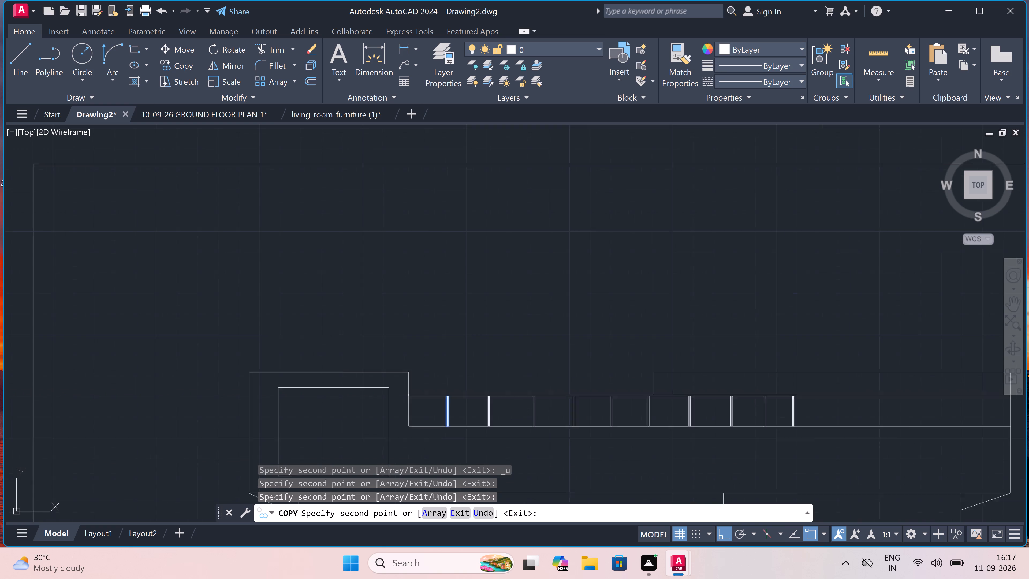
pyautogui.scroll(3, 799, 397)
pyautogui.click(801, 397)
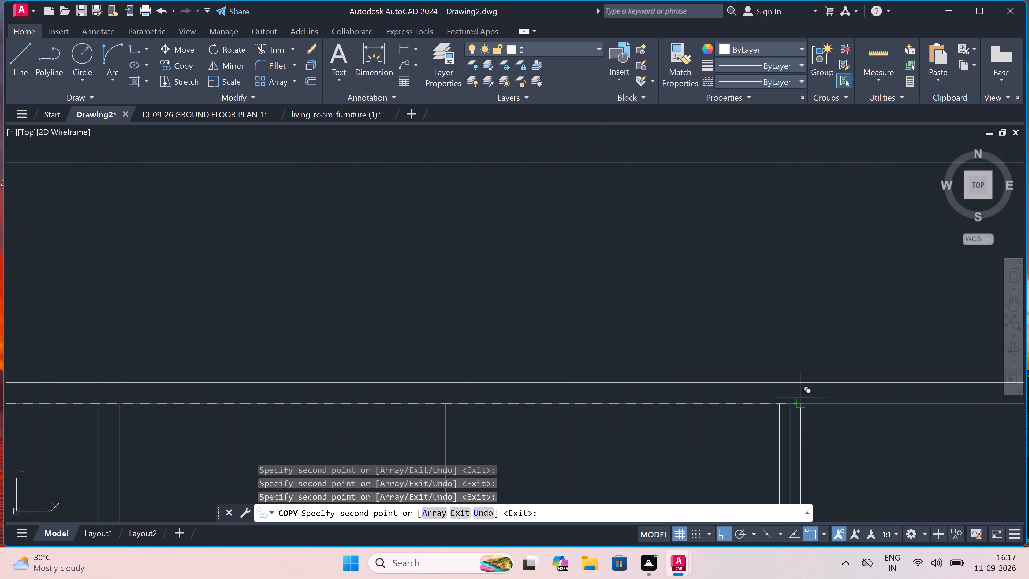
# Place two more spaced copies of the triple vertical lines farther right along the strip's upper line.
pyautogui.scroll(-5, 801, 397)
pyautogui.scroll(3, 837, 391)
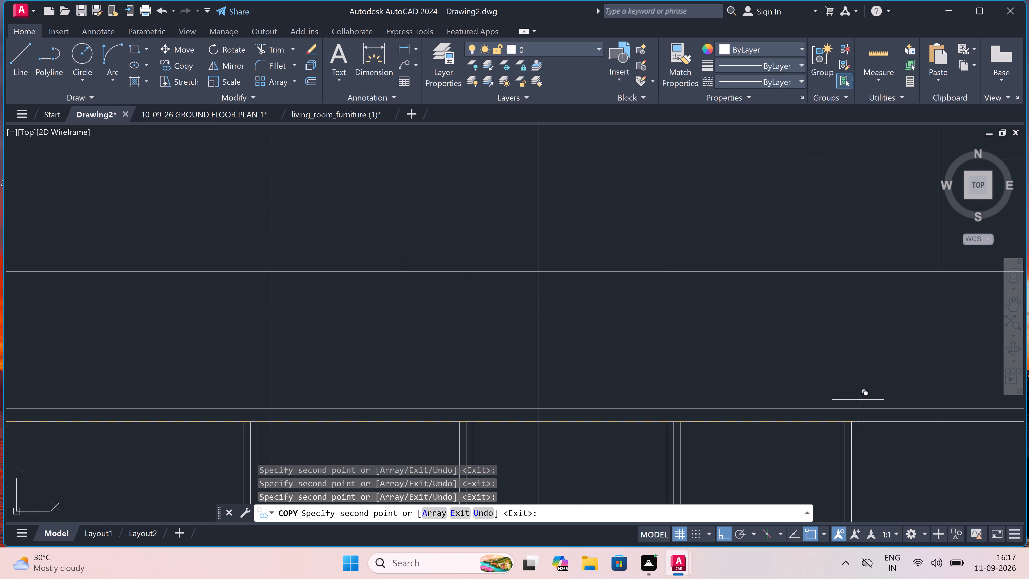
pyautogui.click(894, 422)
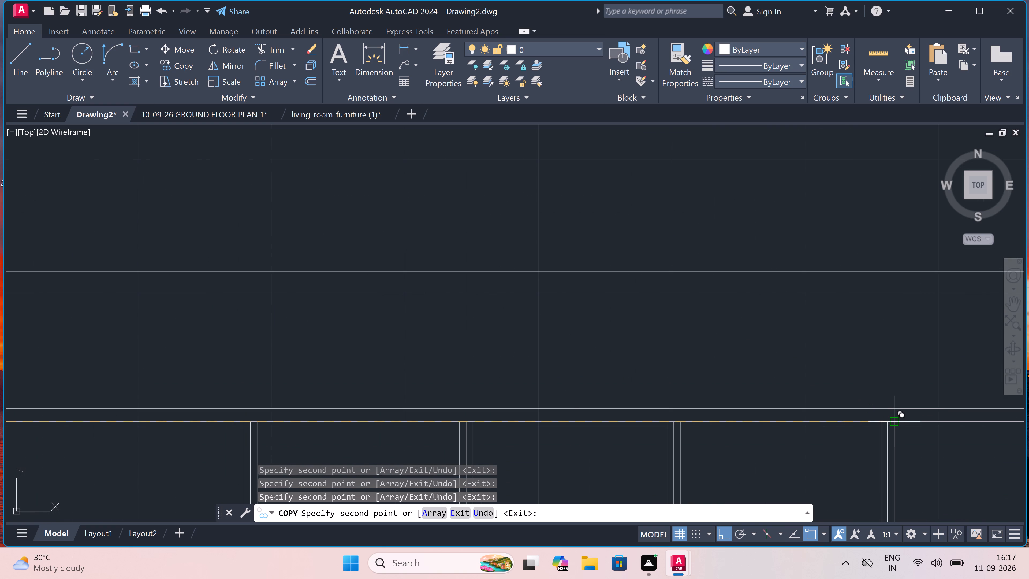
pyautogui.scroll(-10, 453, 374)
pyautogui.scroll(3, 474, 370)
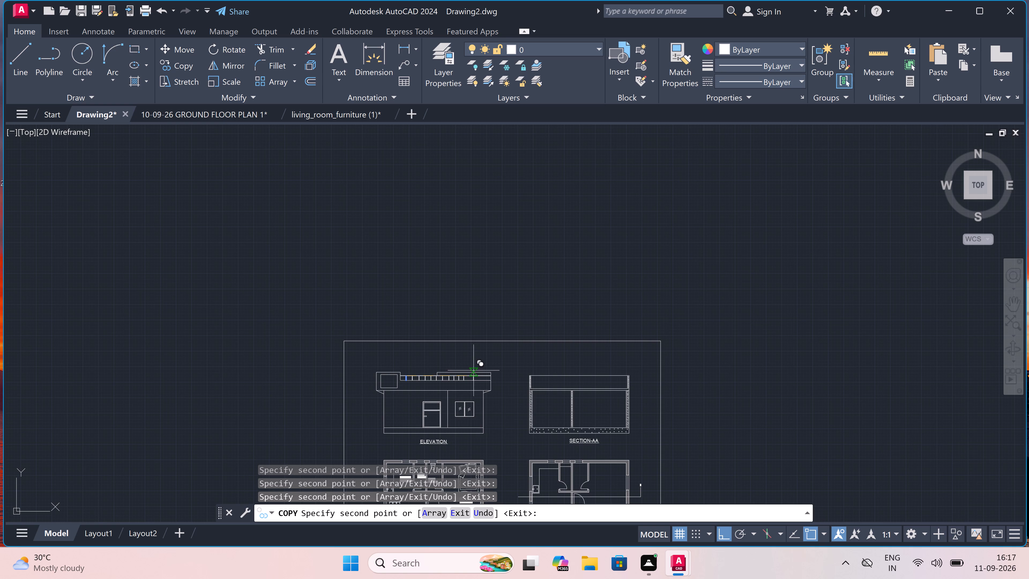
pyautogui.scroll(1, 474, 370)
pyautogui.scroll(2, 420, 405)
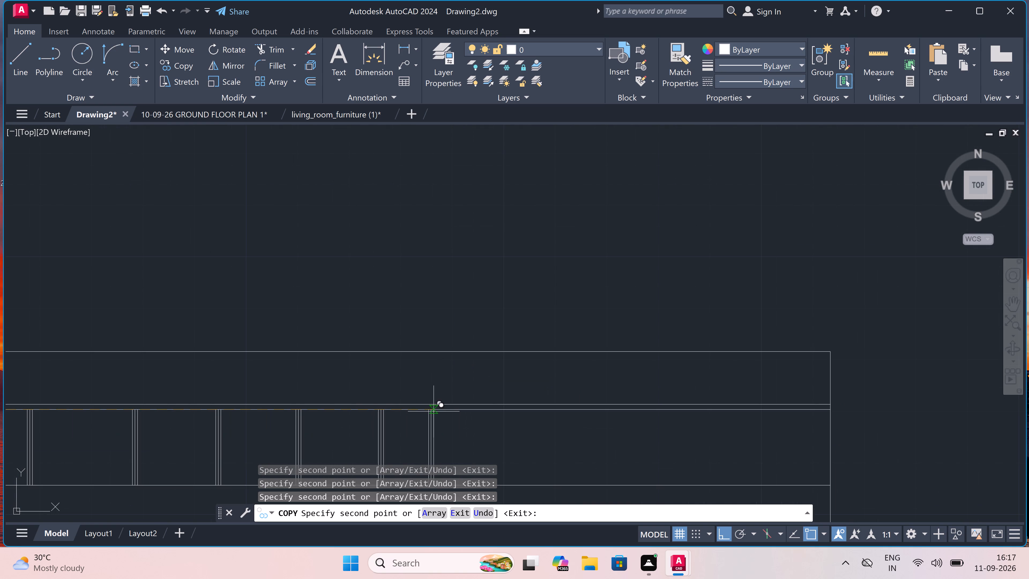
pyautogui.click(482, 411)
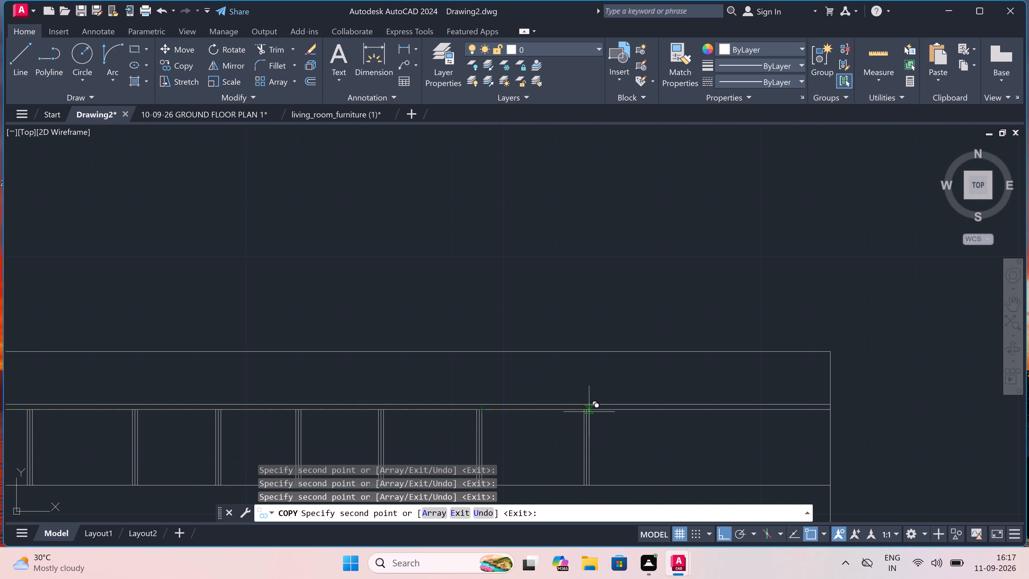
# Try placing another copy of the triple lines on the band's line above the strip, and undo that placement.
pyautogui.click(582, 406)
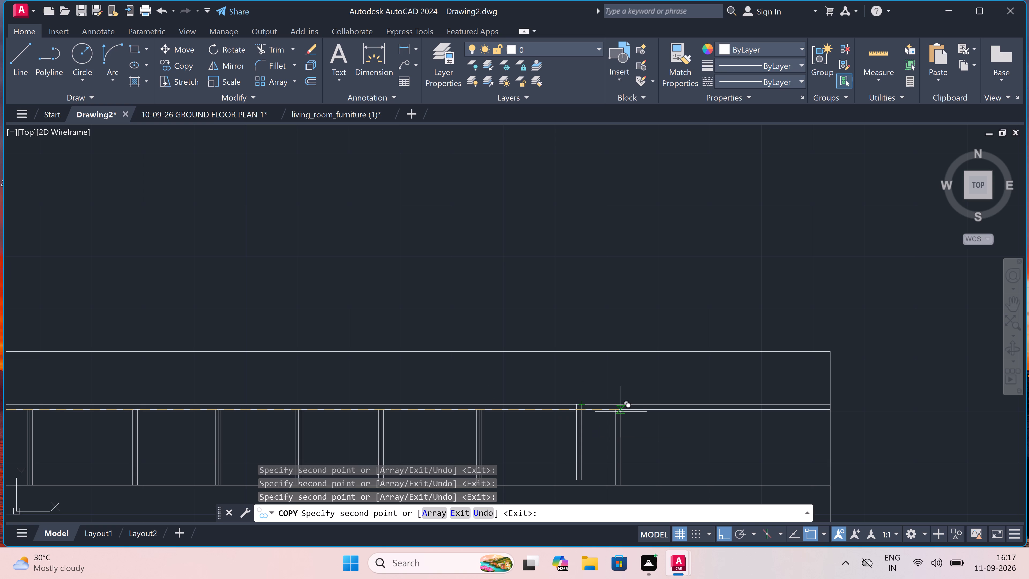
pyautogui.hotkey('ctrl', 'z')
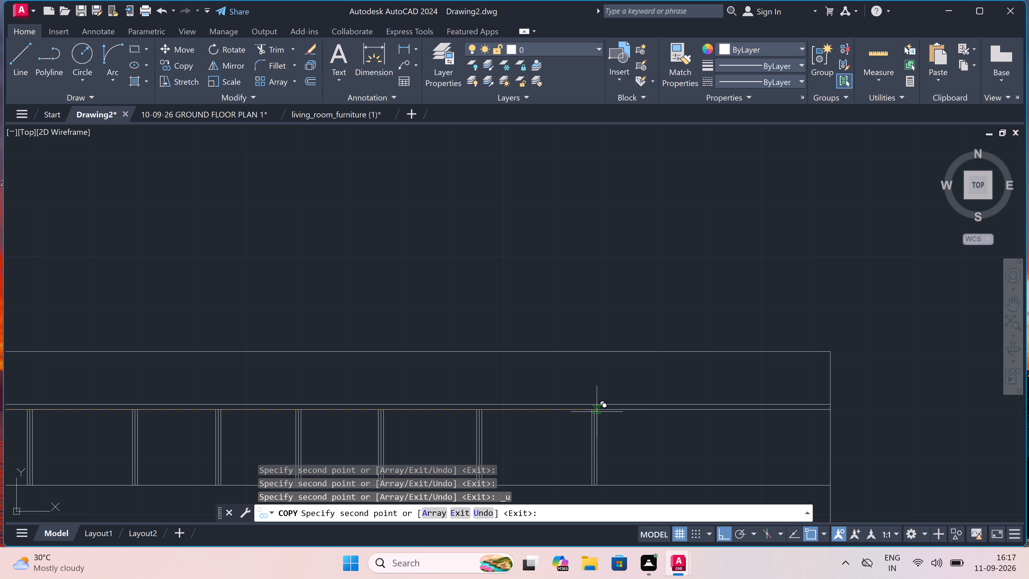
# Place the last three spaced copies of the triple vertical lines along the strip's upper line, up to near its right end.
pyautogui.scroll(1, 597, 412)
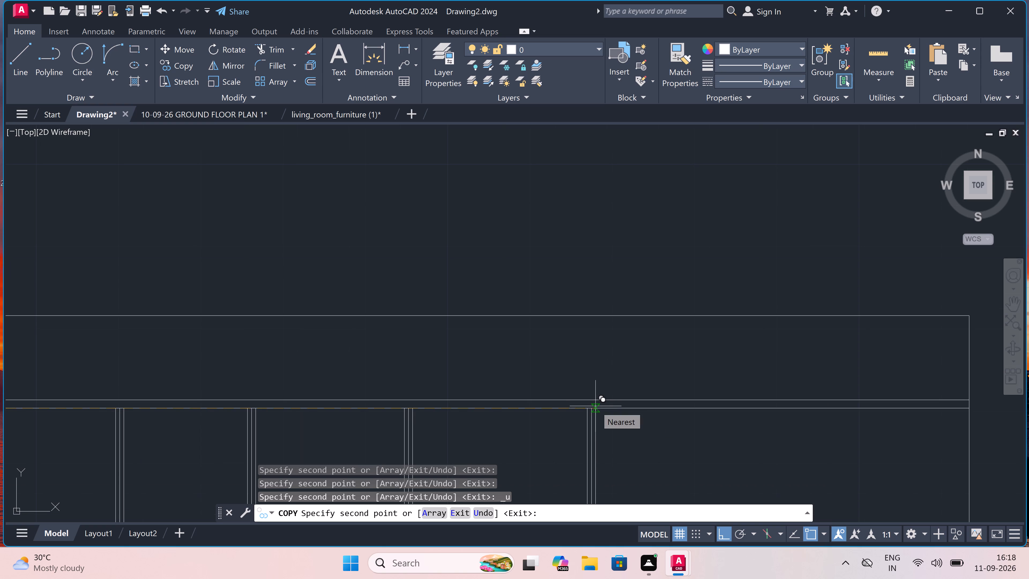
pyautogui.doubleClick(595, 407)
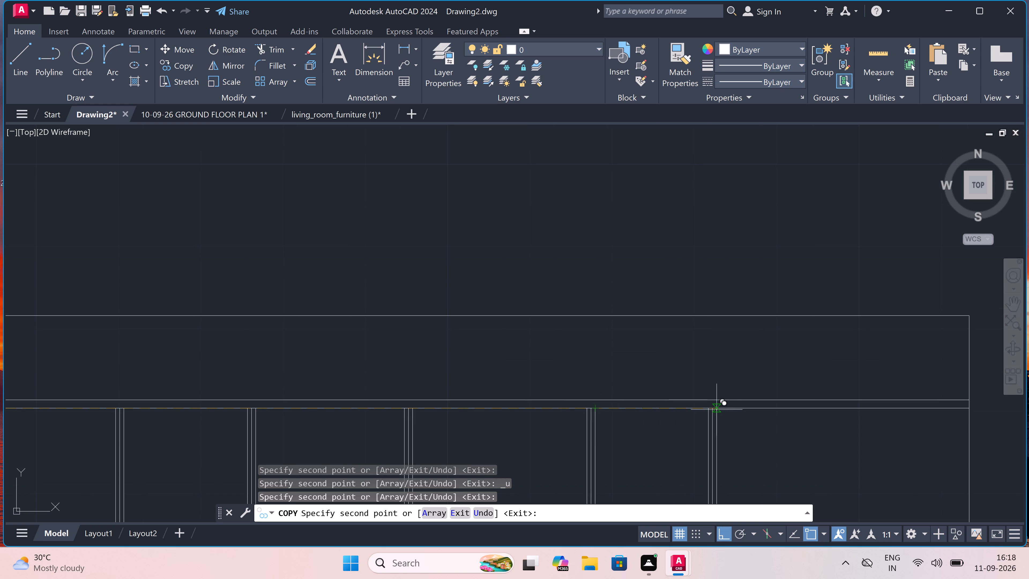
pyautogui.click(727, 408)
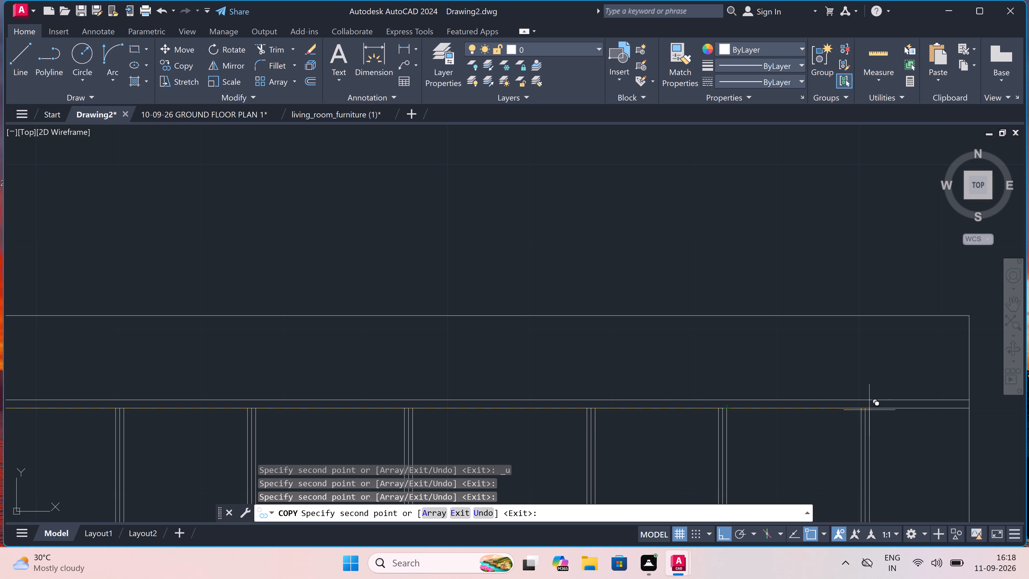
pyautogui.click(867, 405)
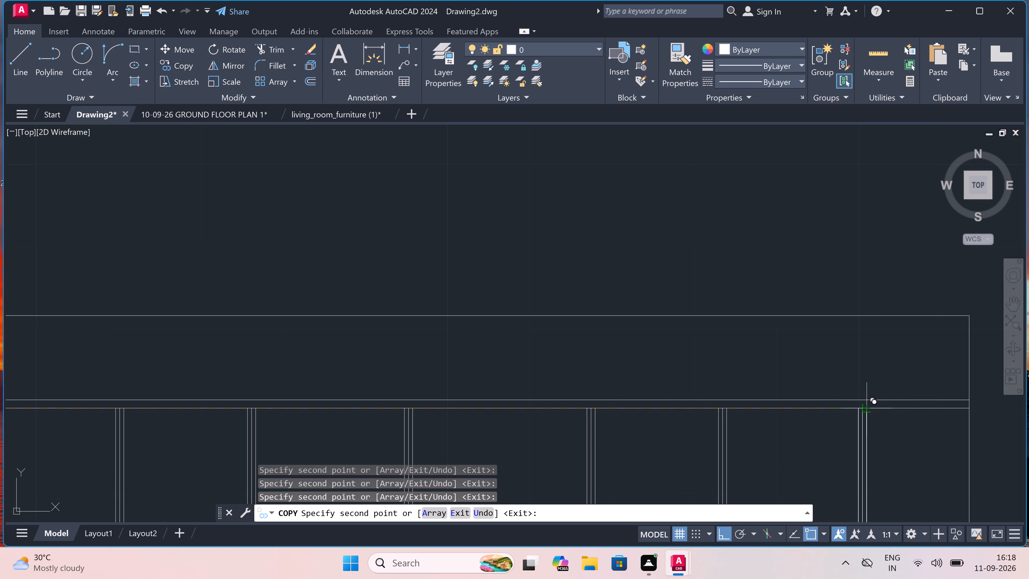
pyautogui.press('Escape')
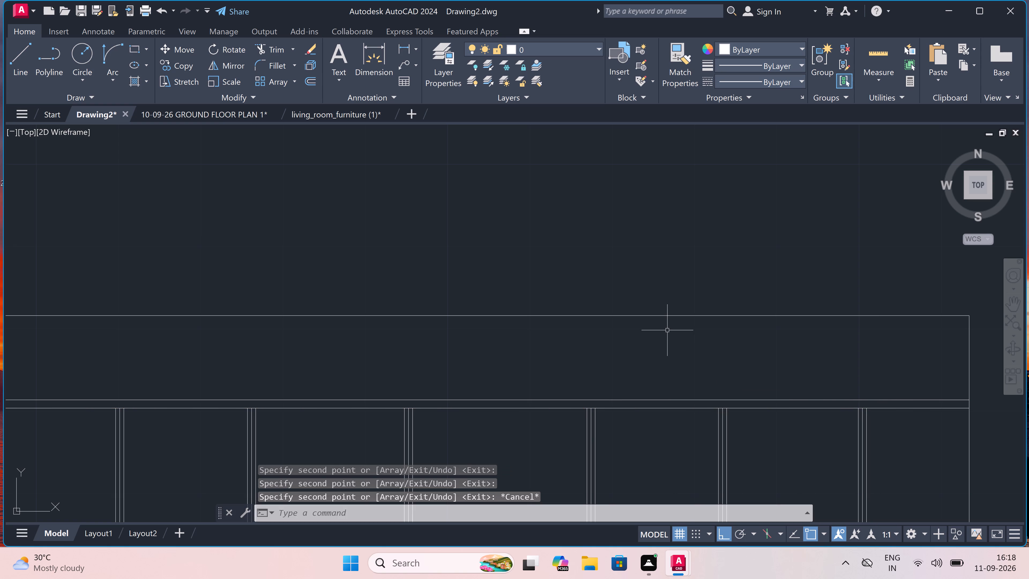
# Draw a vertical line about 9" high just inside the longer raised outline's left edge, starting from the roof band's line.
pyautogui.scroll(-3, 663, 324)
pyautogui.scroll(-1, 630, 320)
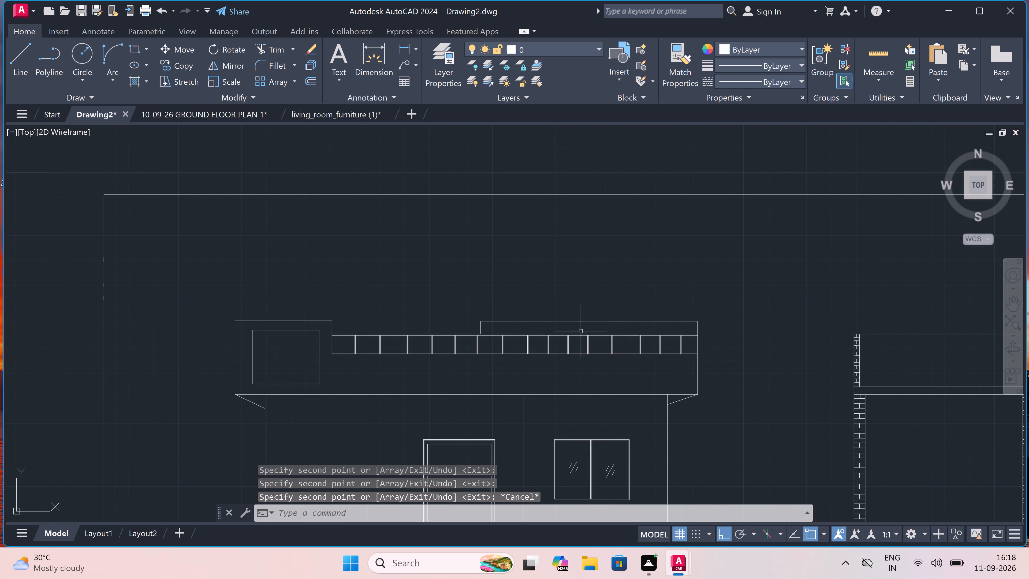
pyautogui.scroll(3, 516, 337)
pyautogui.scroll(2, 362, 302)
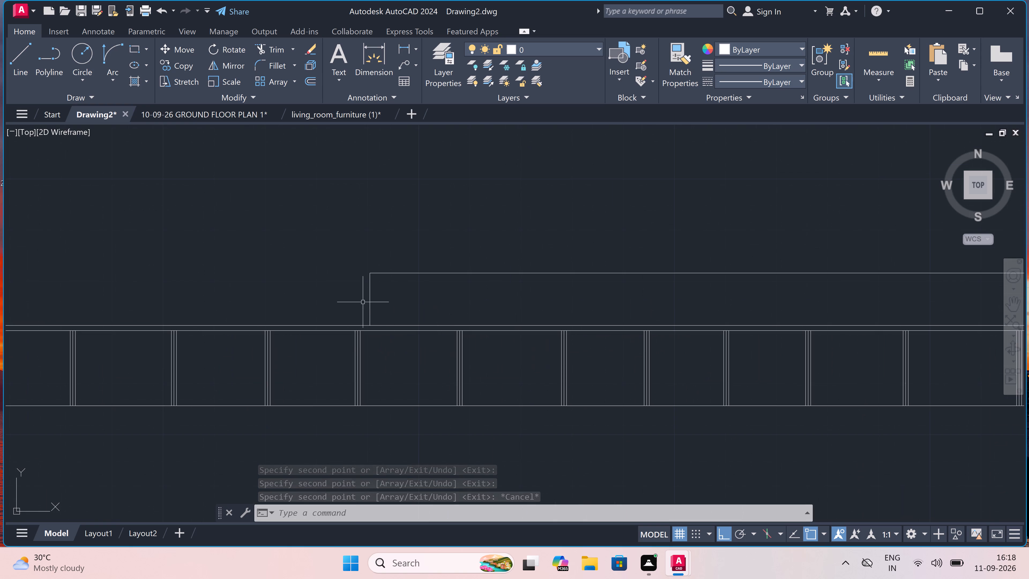
pyautogui.press('l')
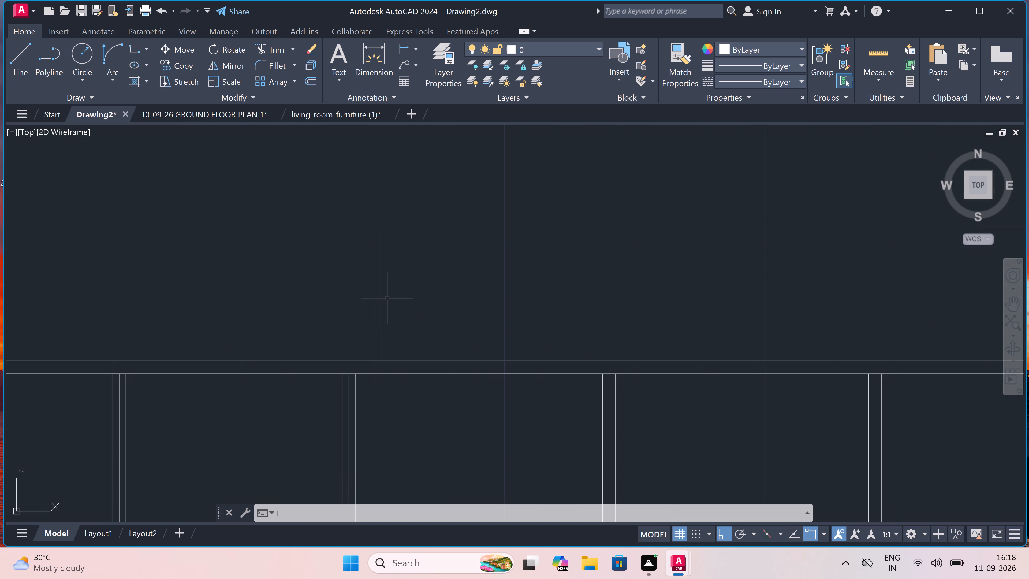
pyautogui.press('space')
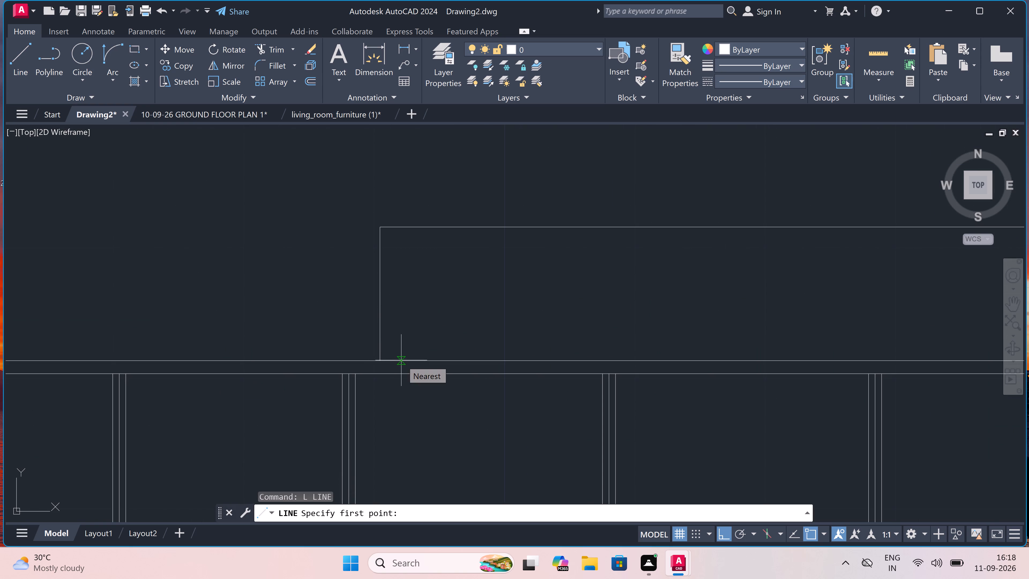
pyautogui.click(394, 360)
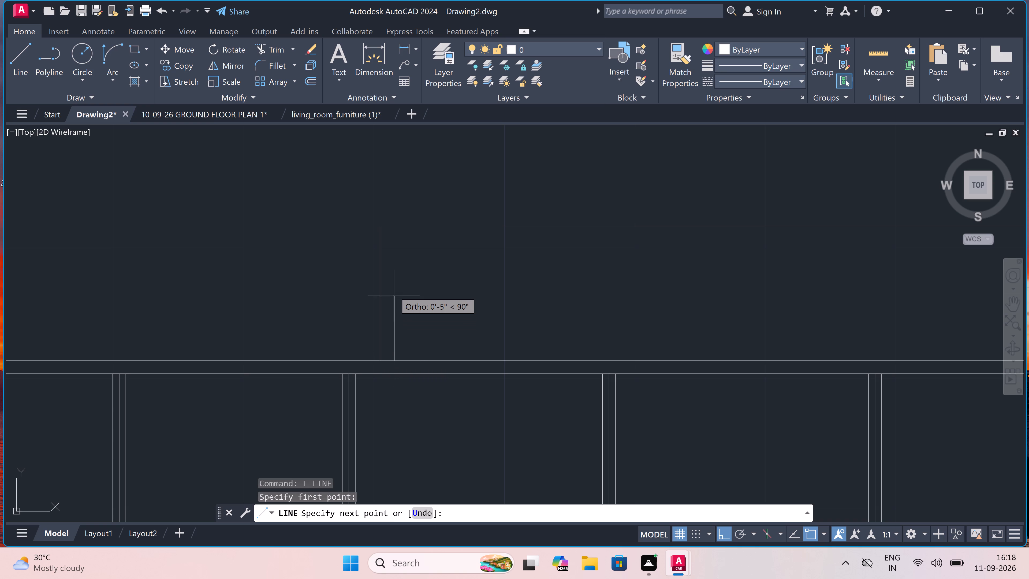
pyautogui.click(393, 242)
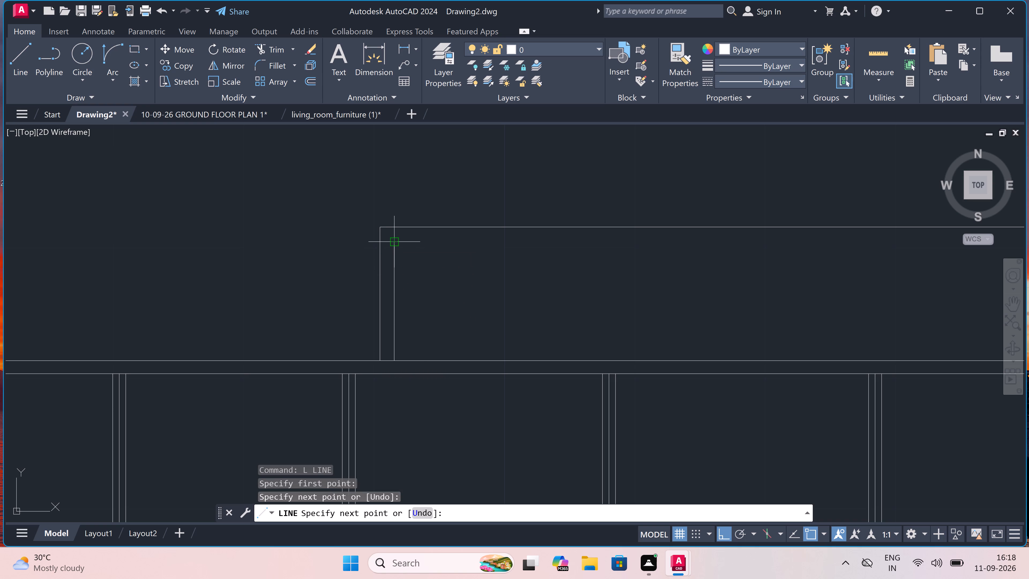
# Continue the inner line about 14'-3" horizontally below the raised outline's top edge, and down to the roof band near its right edge.
pyautogui.scroll(-4, 434, 254)
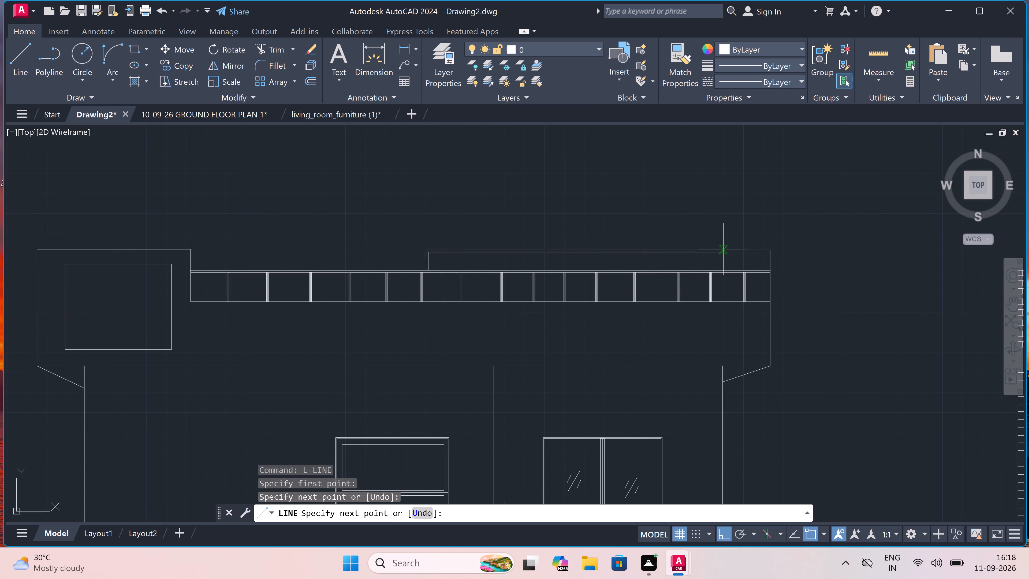
pyautogui.scroll(3, 746, 248)
pyautogui.scroll(4, 807, 275)
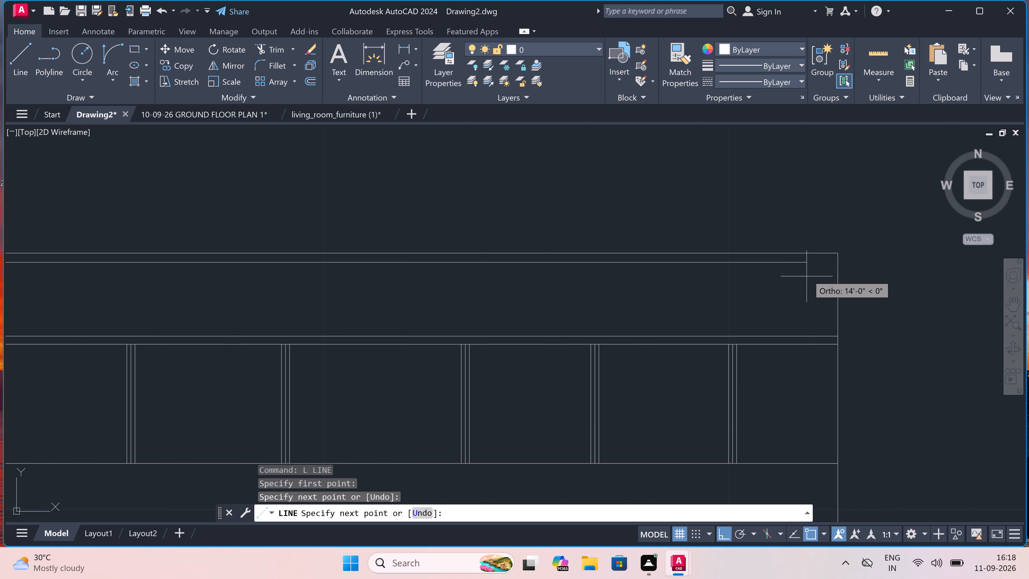
pyautogui.scroll(-3, 847, 235)
pyautogui.scroll(3, 851, 227)
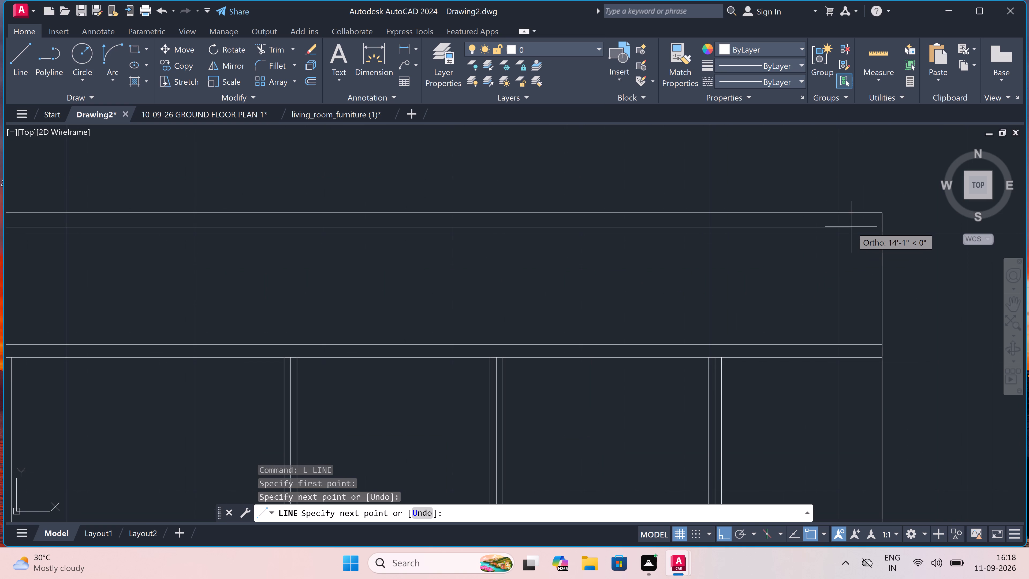
pyautogui.scroll(-3, 884, 211)
pyautogui.scroll(1, 890, 214)
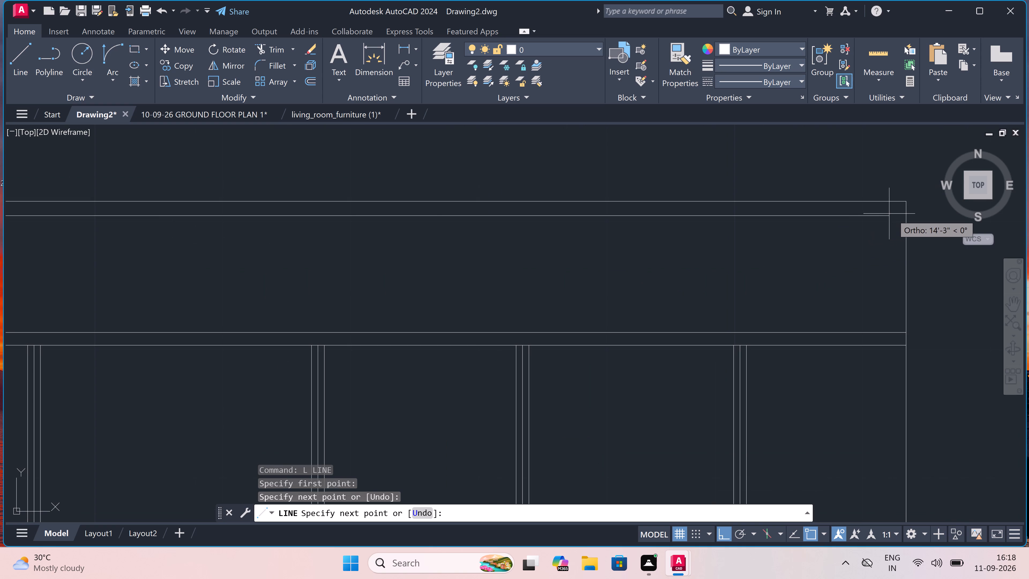
pyautogui.click(900, 216)
pyautogui.moveTo(900, 216); pyautogui.dragTo(901, 218)
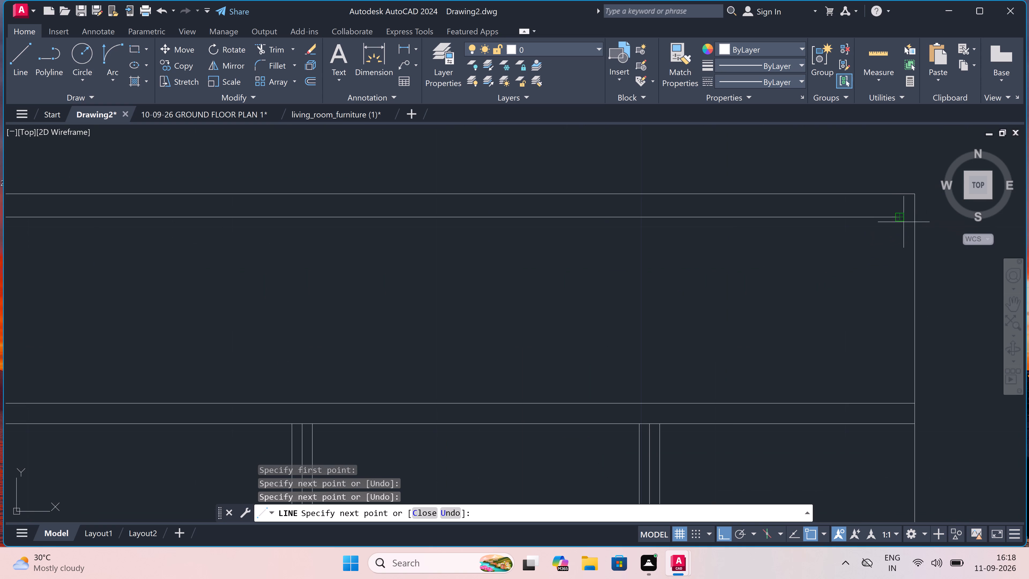
pyautogui.click(902, 402)
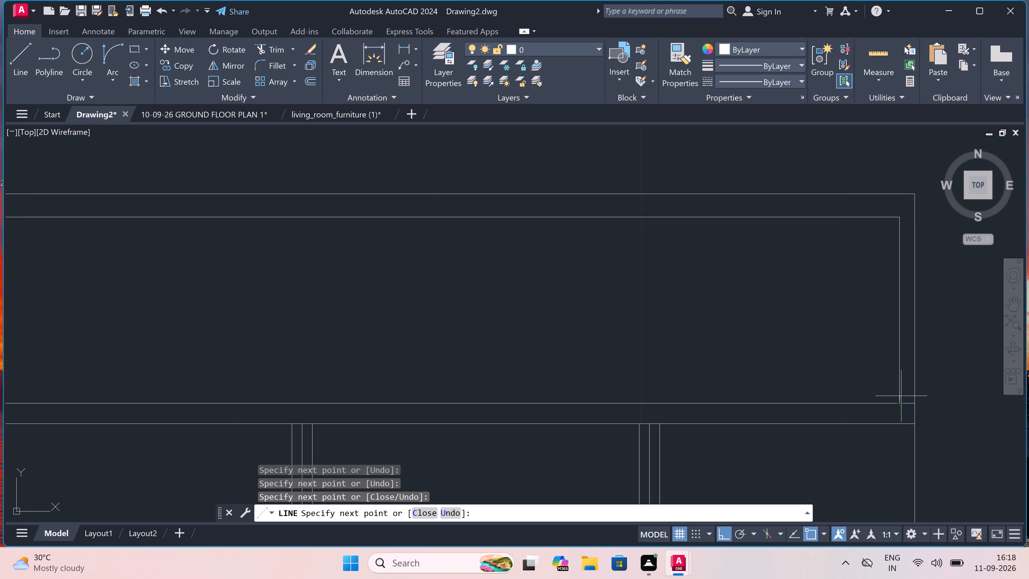
pyautogui.press('Escape')
# Draw a rectangle just inside the inner rectangle of the elevation's raised end panel, forming a thin double-line frame.
pyautogui.scroll(-8, 803, 322)
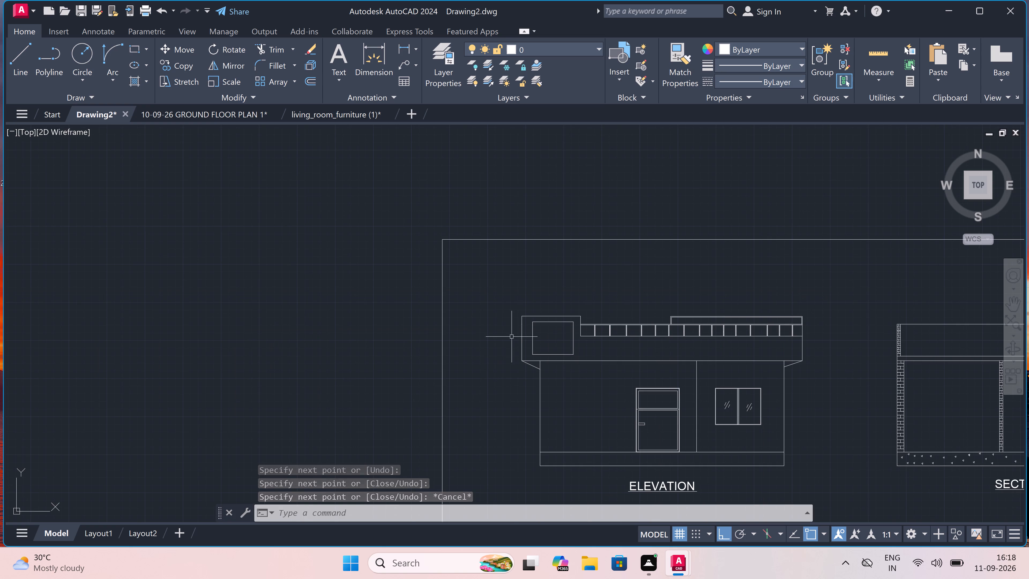
pyautogui.scroll(3, 532, 333)
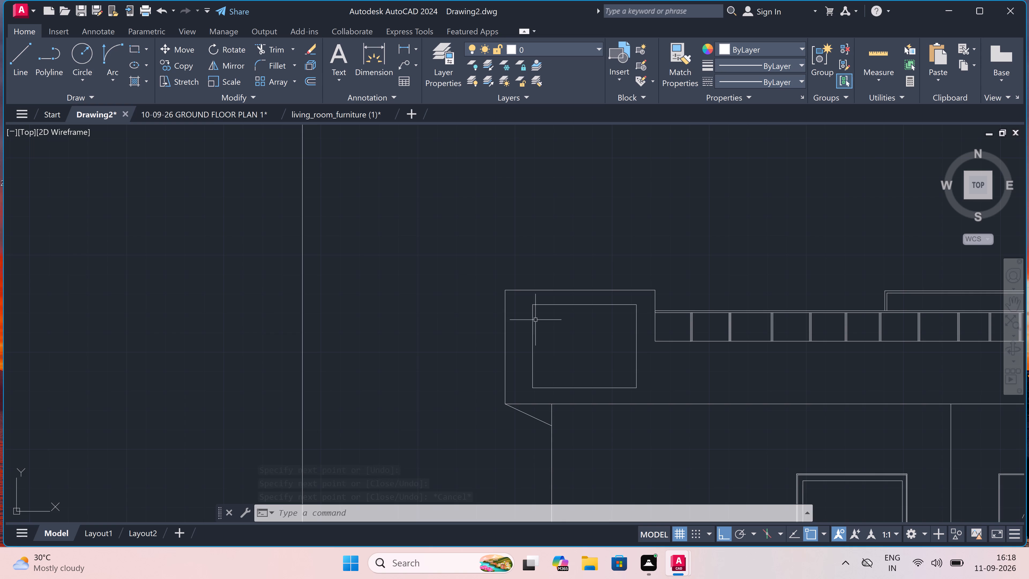
pyautogui.scroll(1, 536, 320)
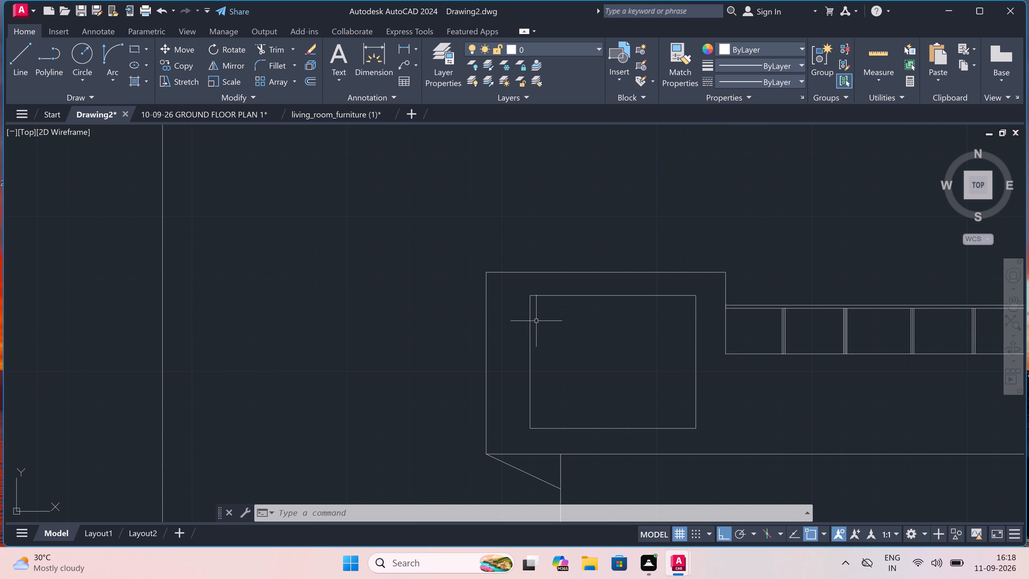
pyautogui.write('RES')
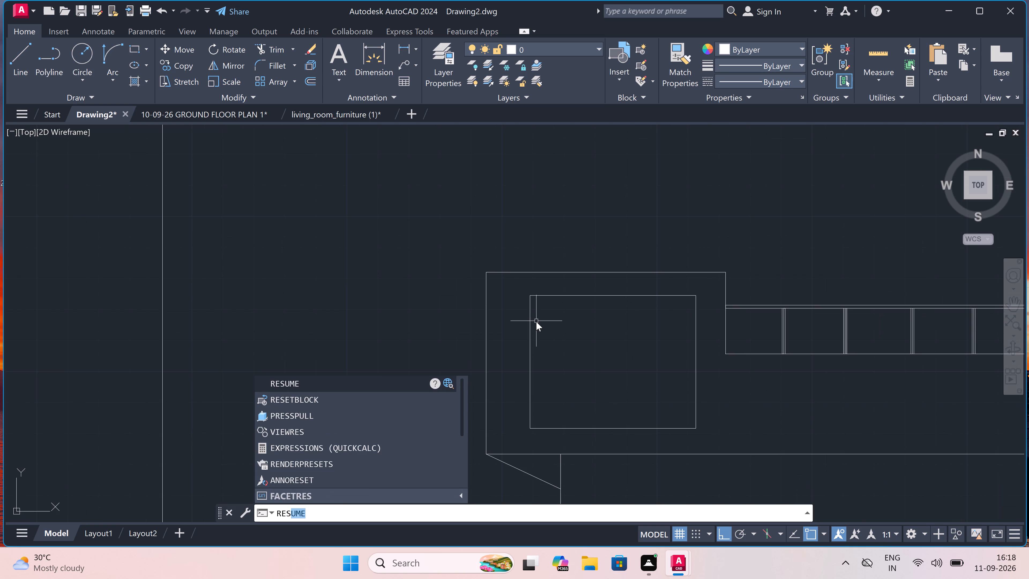
pyautogui.press('Escape')
pyautogui.press('r')
pyautogui.press('e')
pyautogui.press('c')
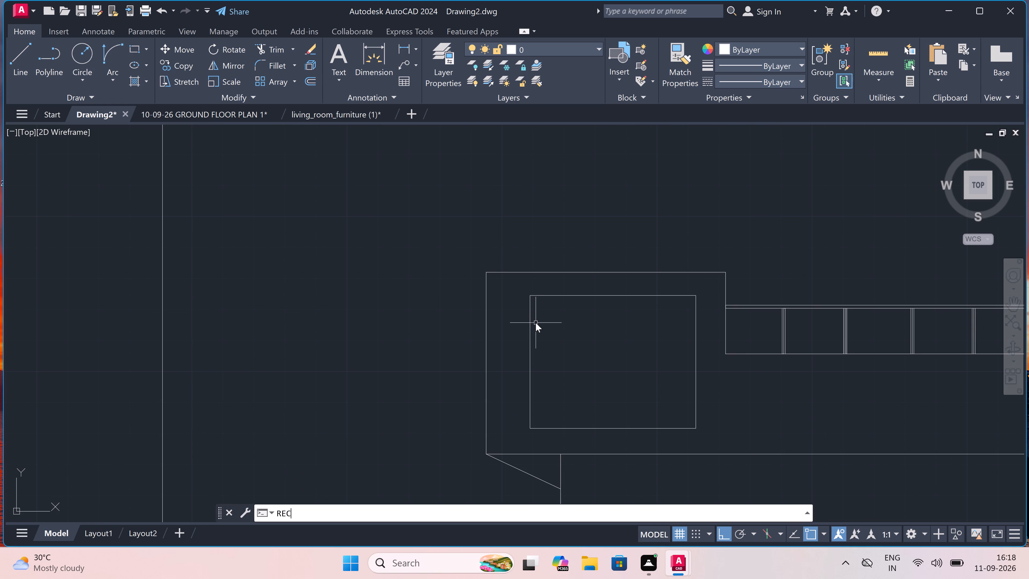
pyautogui.press('space')
pyautogui.scroll(2, 534, 306)
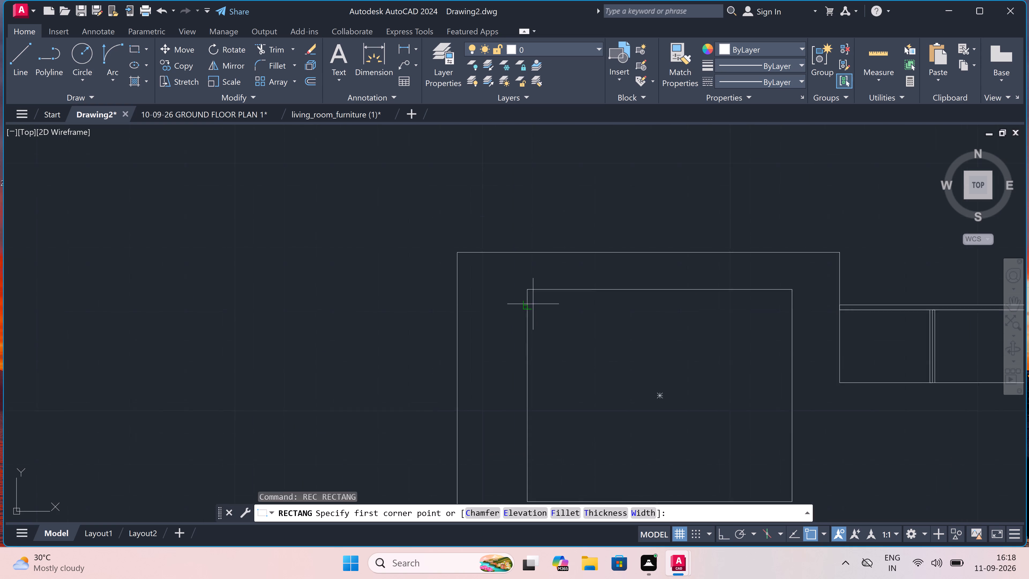
pyautogui.scroll(2, 534, 300)
pyautogui.scroll(3, 527, 275)
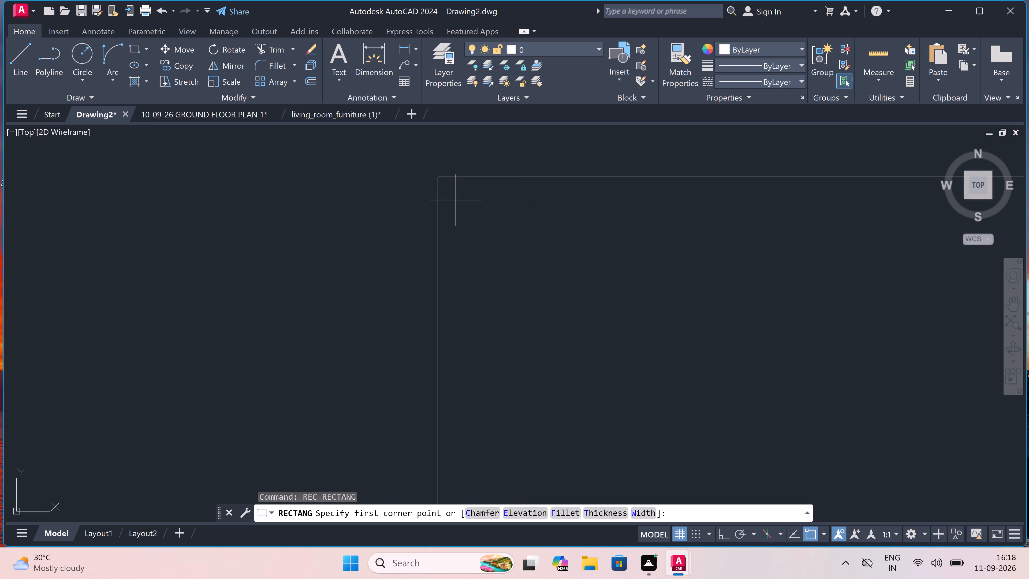
pyautogui.moveTo(451, 194); pyautogui.dragTo(455, 201)
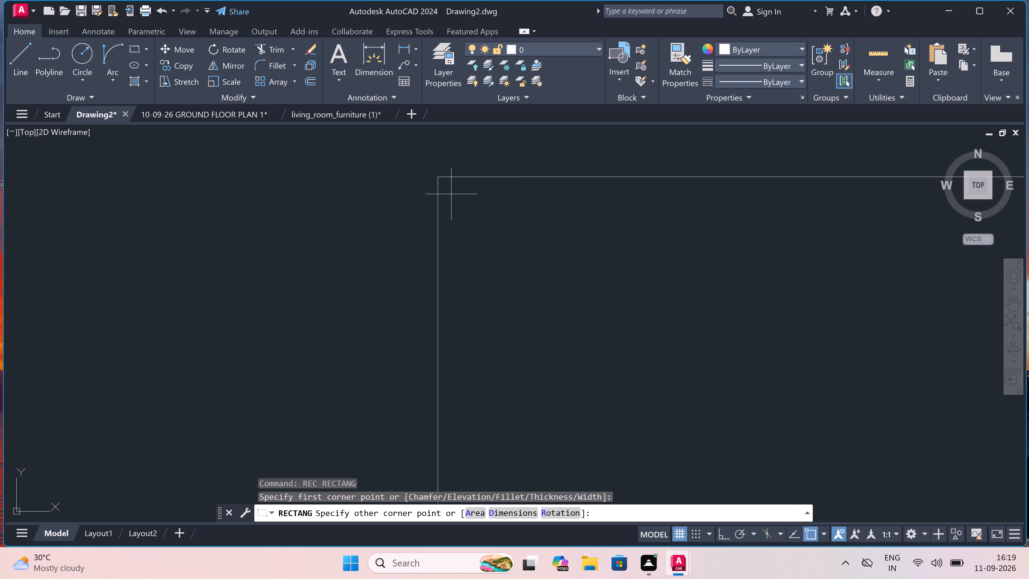
pyautogui.moveTo(455, 201); pyautogui.dragTo(464, 209)
pyautogui.scroll(-8, 611, 330)
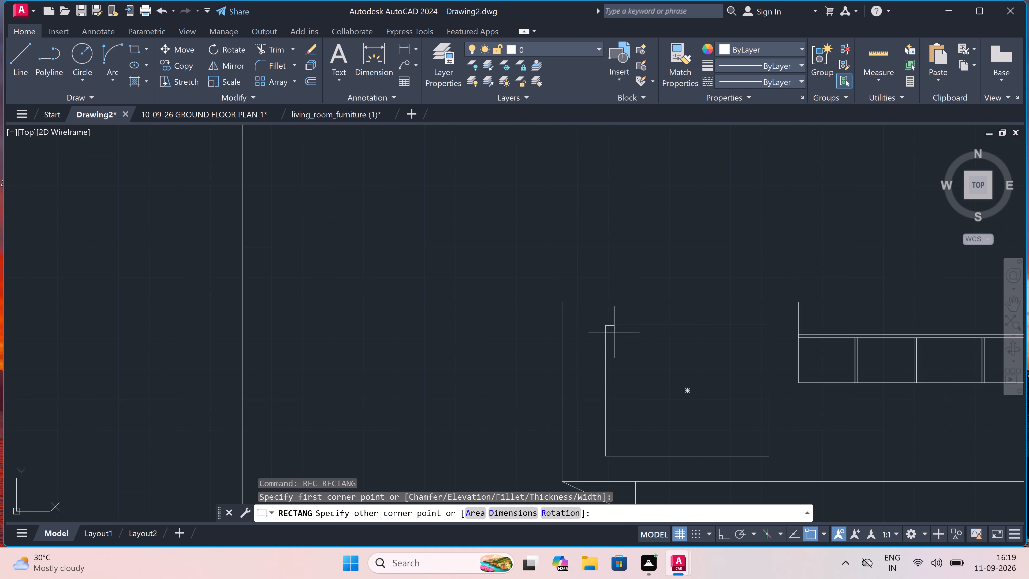
pyautogui.scroll(1, 764, 439)
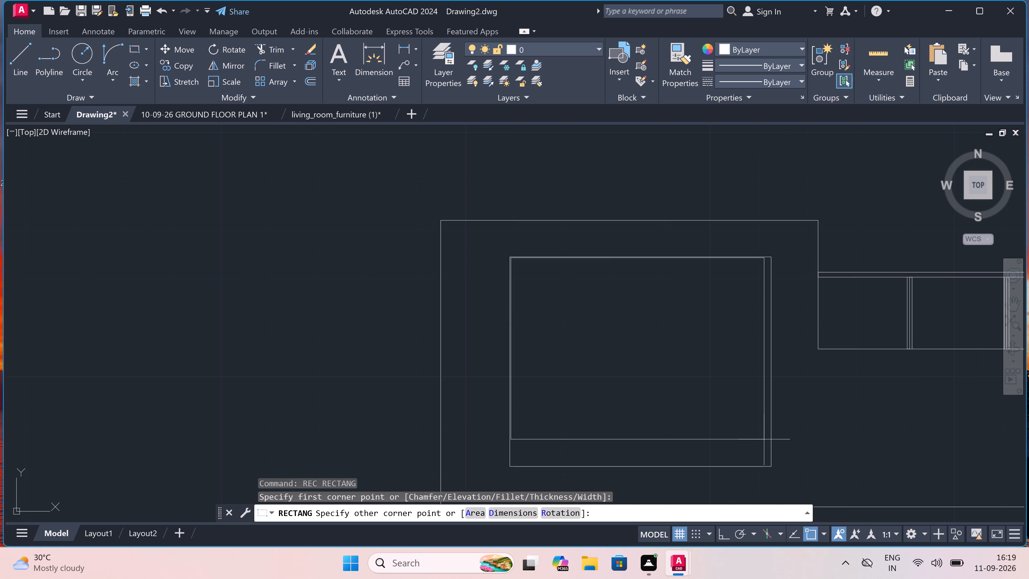
pyautogui.scroll(2, 764, 439)
pyautogui.scroll(-3, 770, 455)
pyautogui.scroll(3, 772, 473)
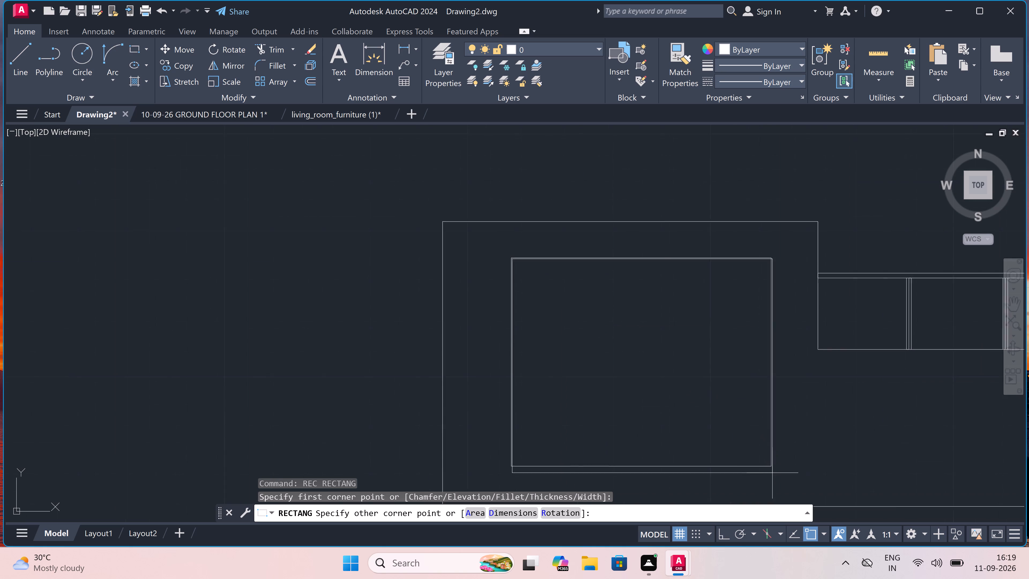
pyautogui.scroll(3, 747, 446)
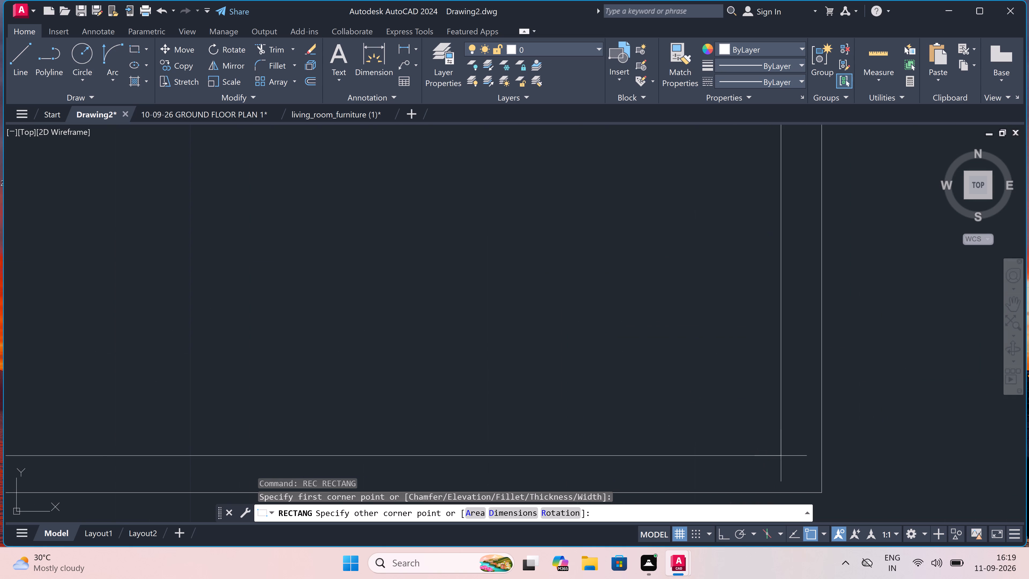
pyautogui.scroll(2, 804, 474)
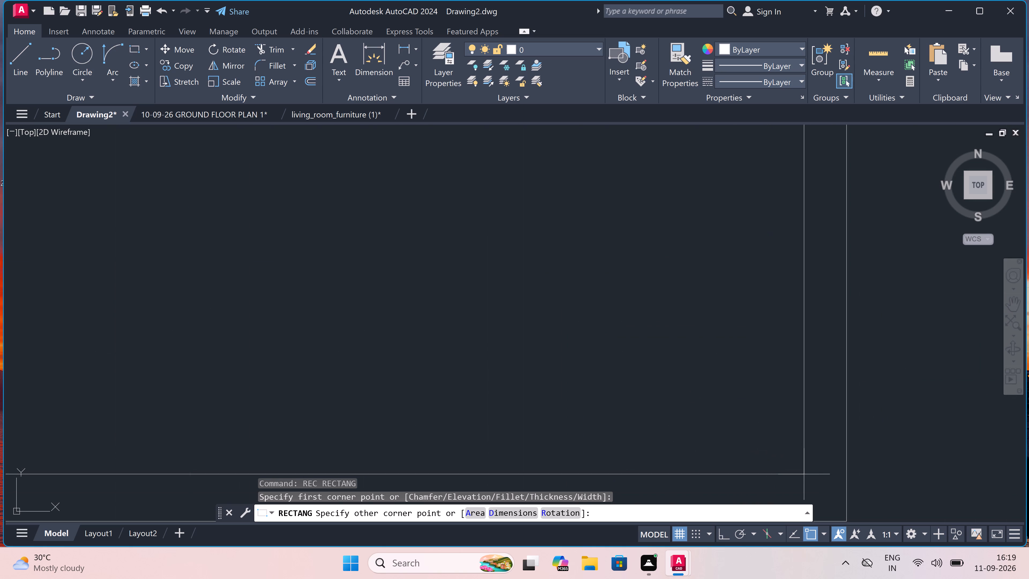
pyautogui.click(803, 480)
# Examine the elevation's roof band, door and window, and review the Section-AA and floor plan drawings across the sheet.
pyautogui.scroll(-8, 739, 417)
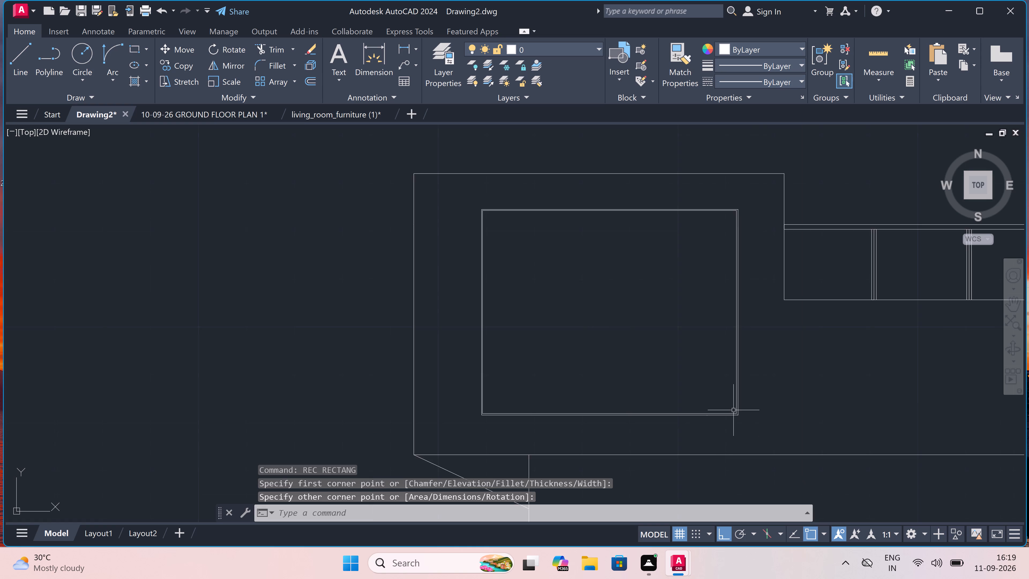
pyautogui.scroll(-1, 733, 410)
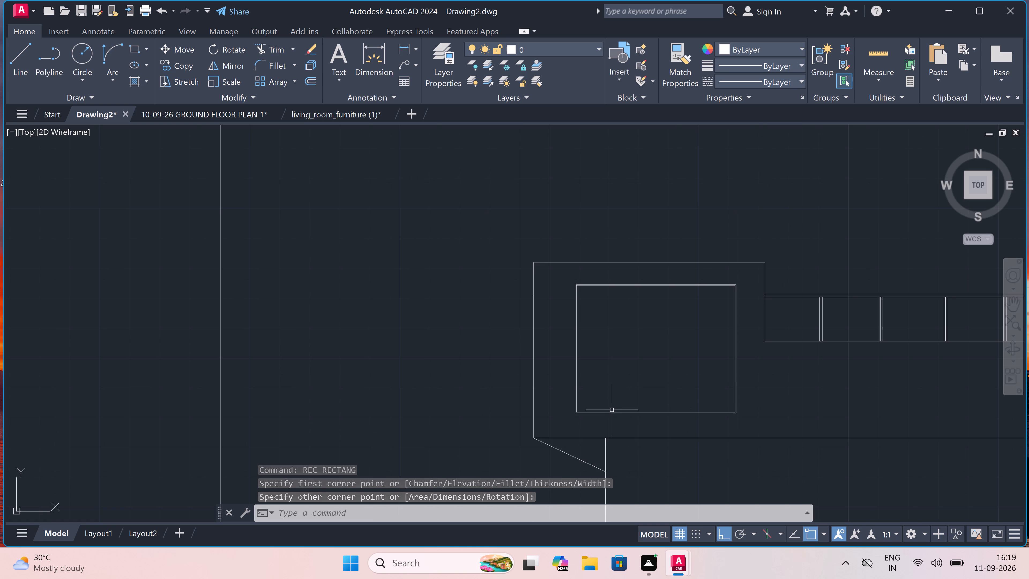
pyautogui.scroll(-2, 595, 341)
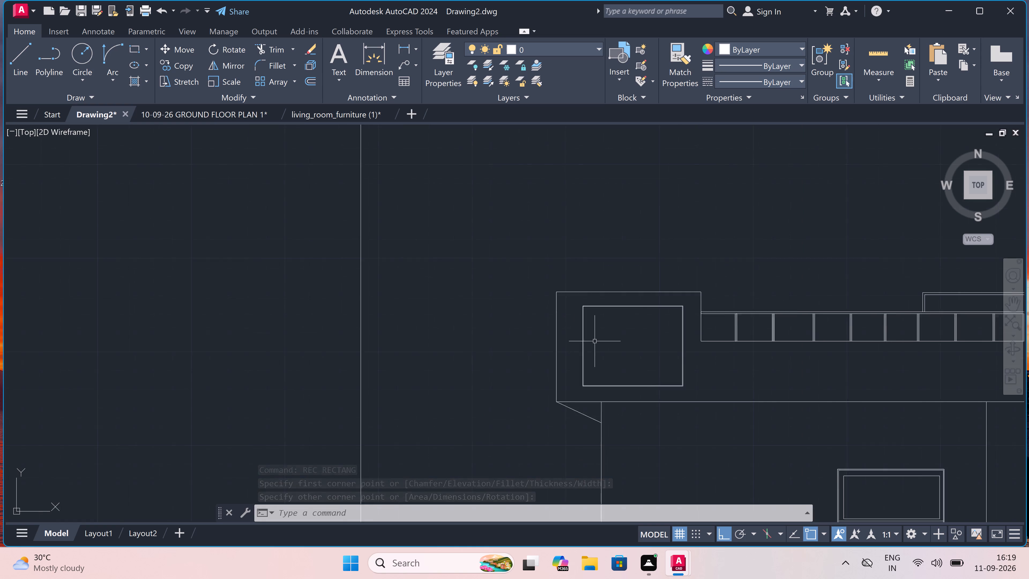
pyautogui.scroll(-1, 600, 341)
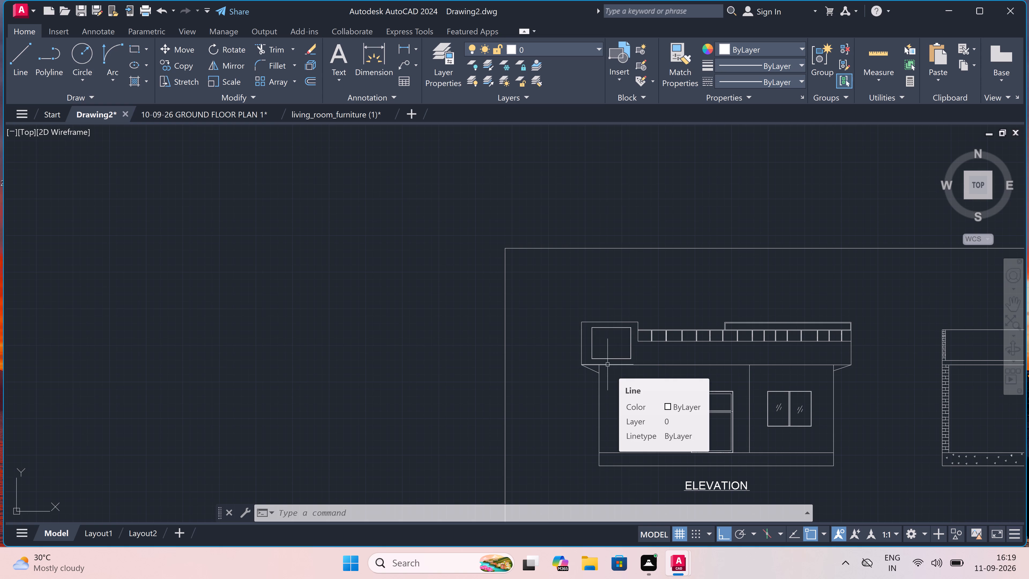
pyautogui.scroll(-1, 590, 350)
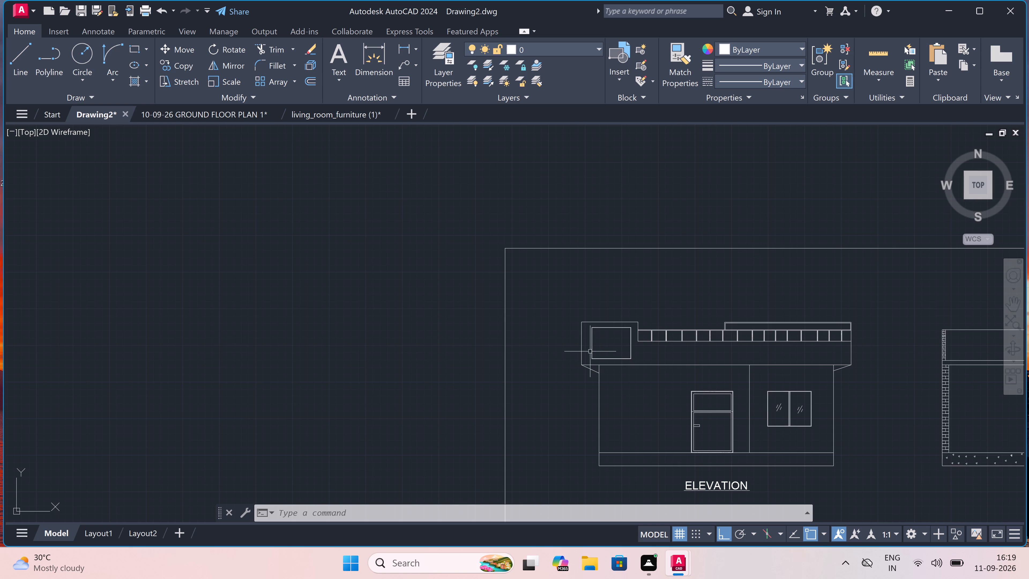
pyautogui.scroll(3, 738, 377)
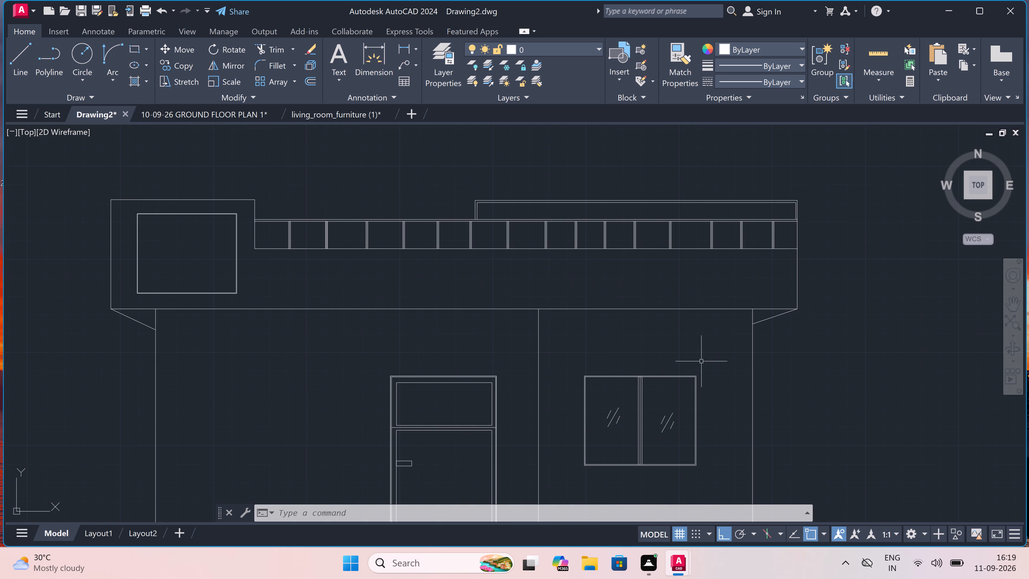
pyautogui.scroll(-2, 700, 358)
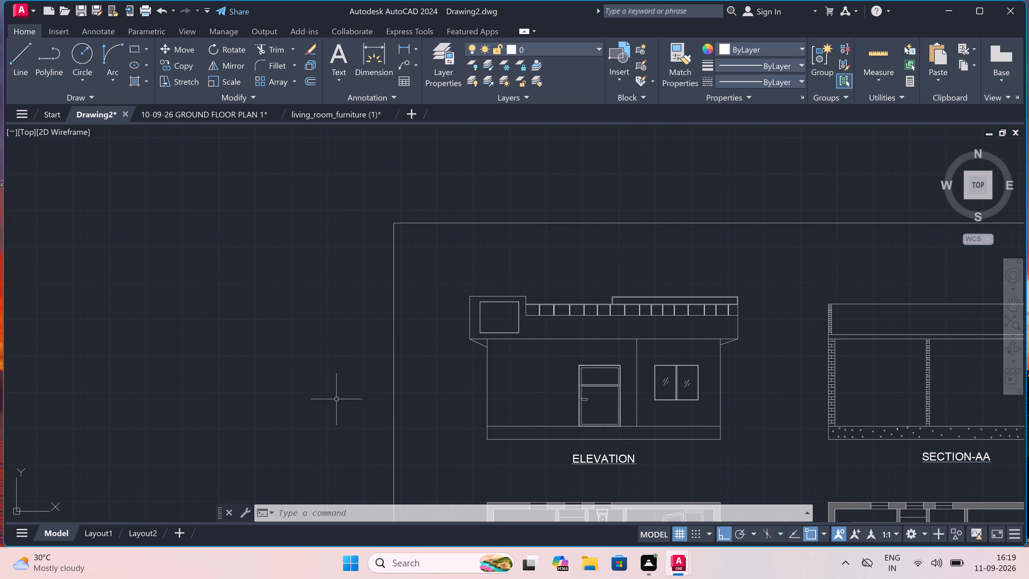
pyautogui.scroll(-3, 349, 254)
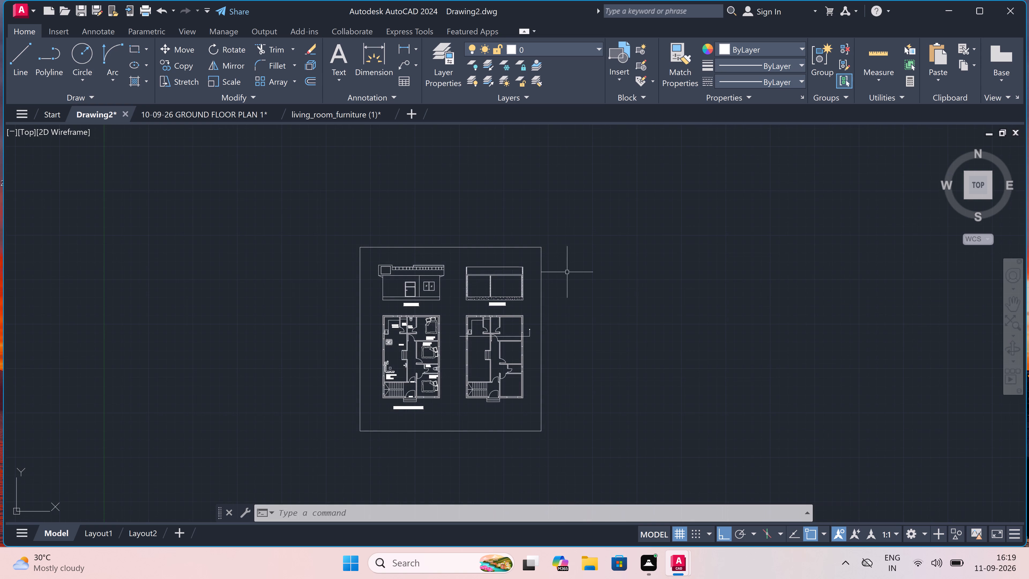
pyautogui.scroll(3, 490, 267)
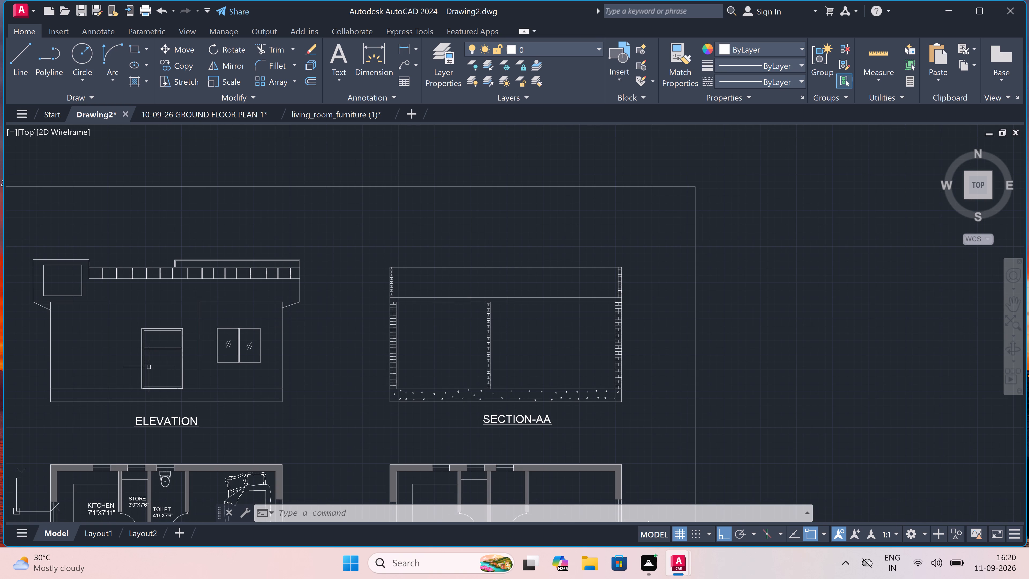
pyautogui.scroll(2, 128, 414)
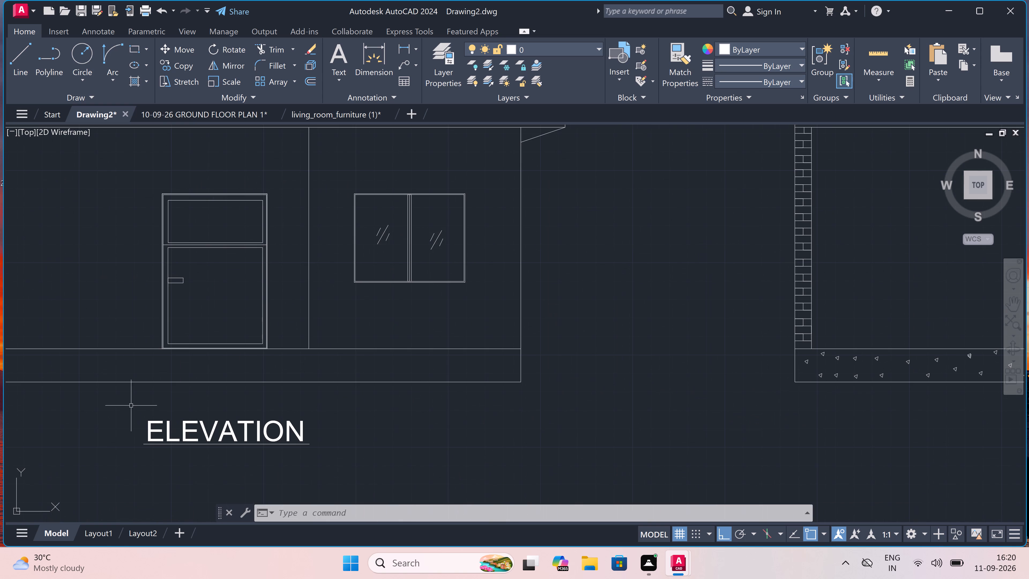
pyautogui.scroll(-6, 148, 375)
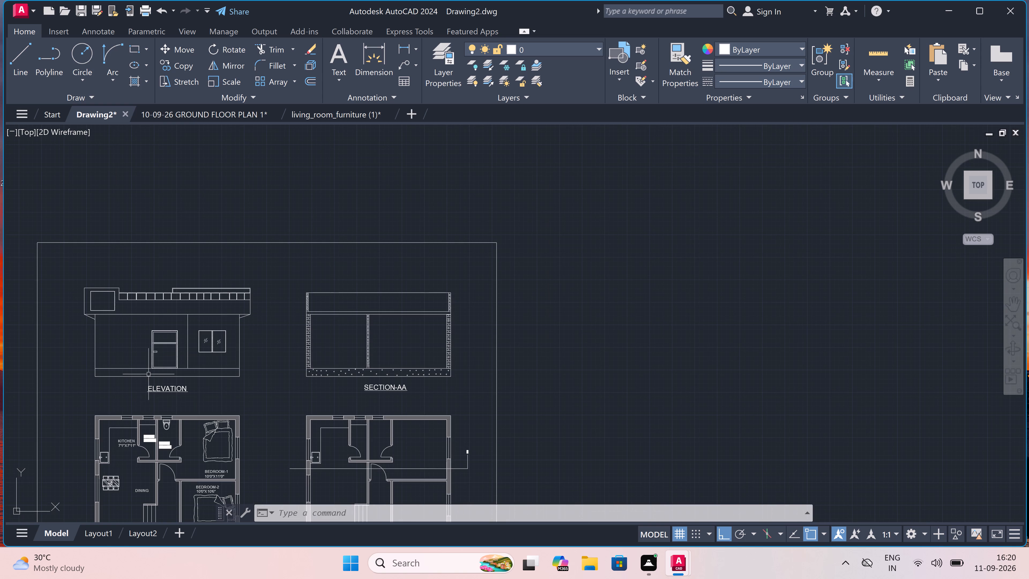
pyautogui.scroll(3, 144, 514)
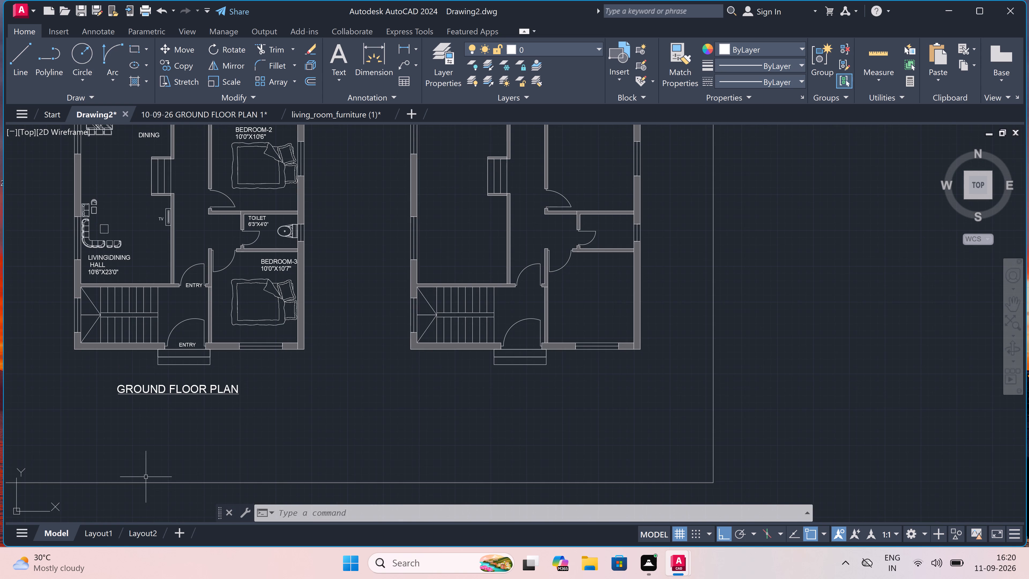
pyautogui.scroll(-2, 162, 417)
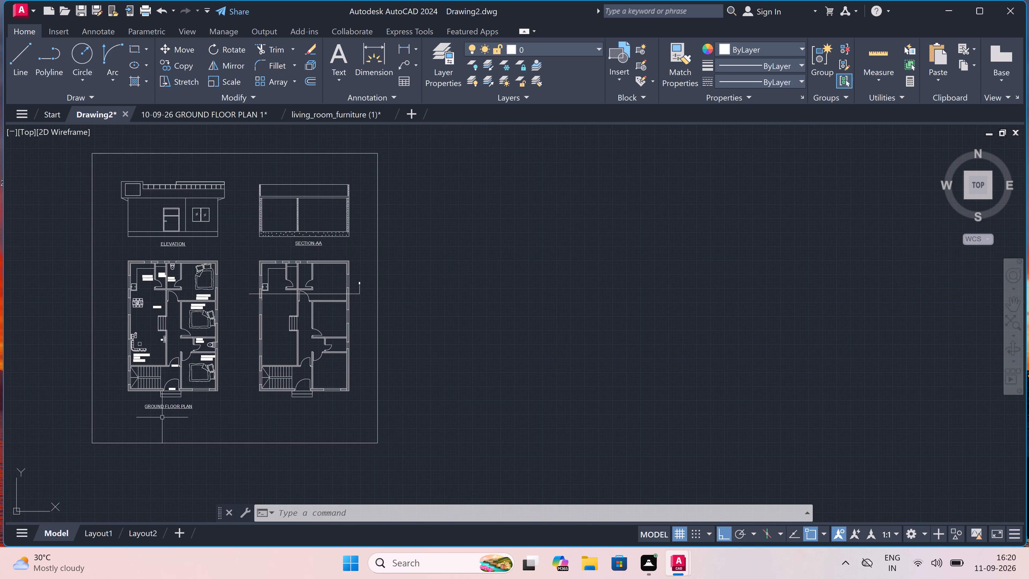
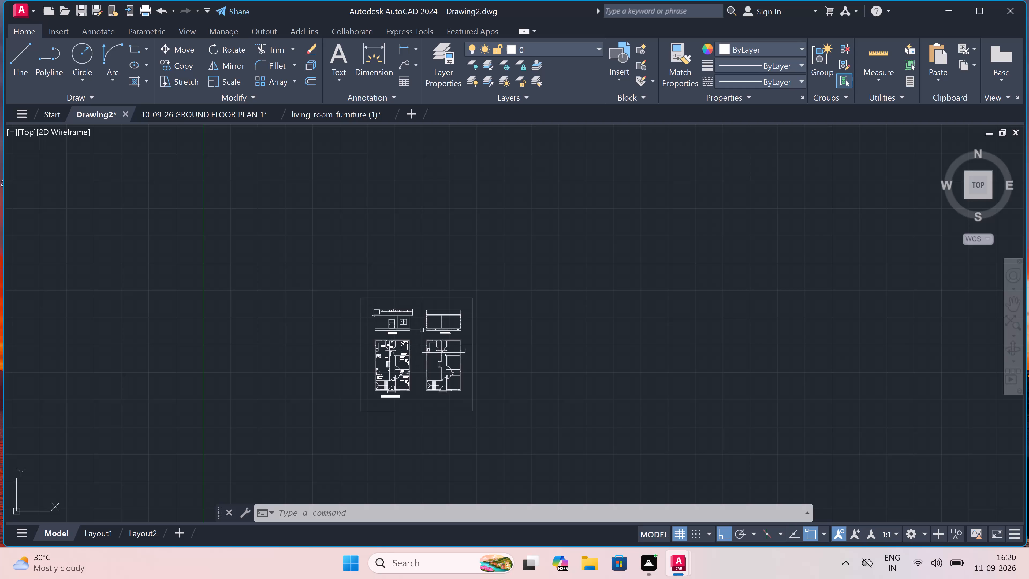
# Add the multiline text label PARAPET WALL beside the parapet at Section-AA's right-hand end.
pyautogui.scroll(4, 427, 325)
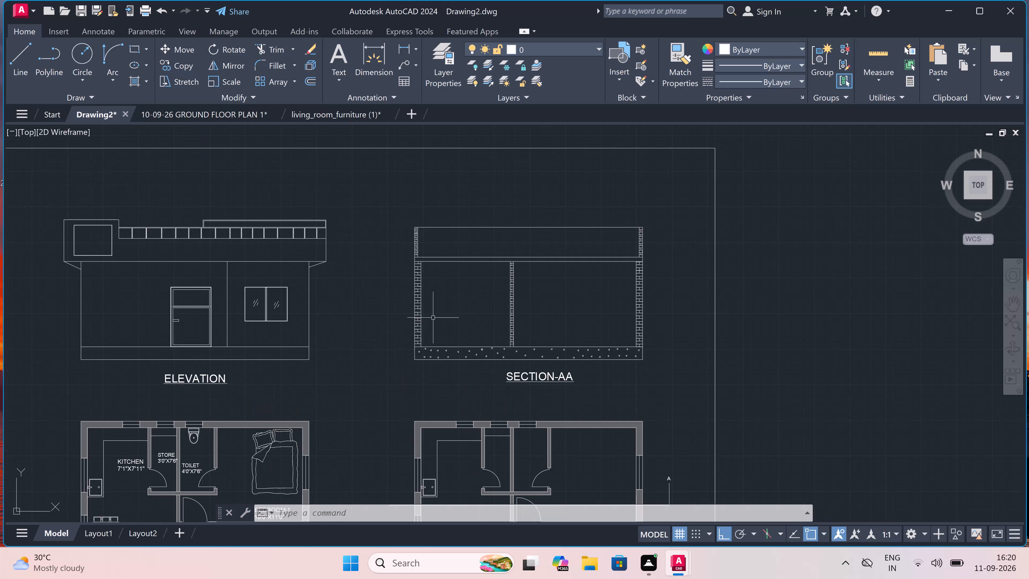
pyautogui.scroll(-2, 432, 320)
pyautogui.scroll(1, 433, 320)
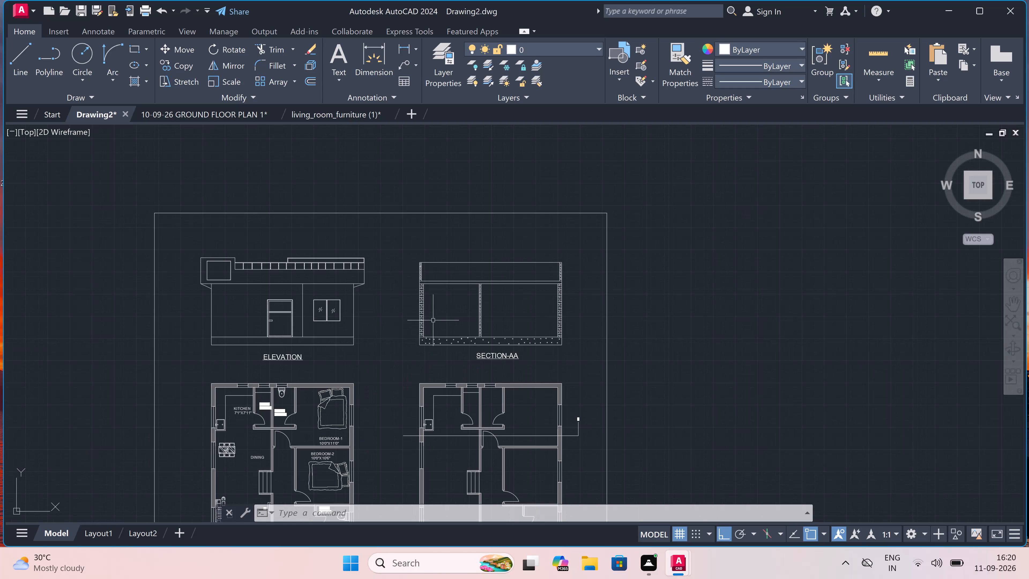
pyautogui.scroll(1, 433, 320)
pyautogui.scroll(-1, 433, 320)
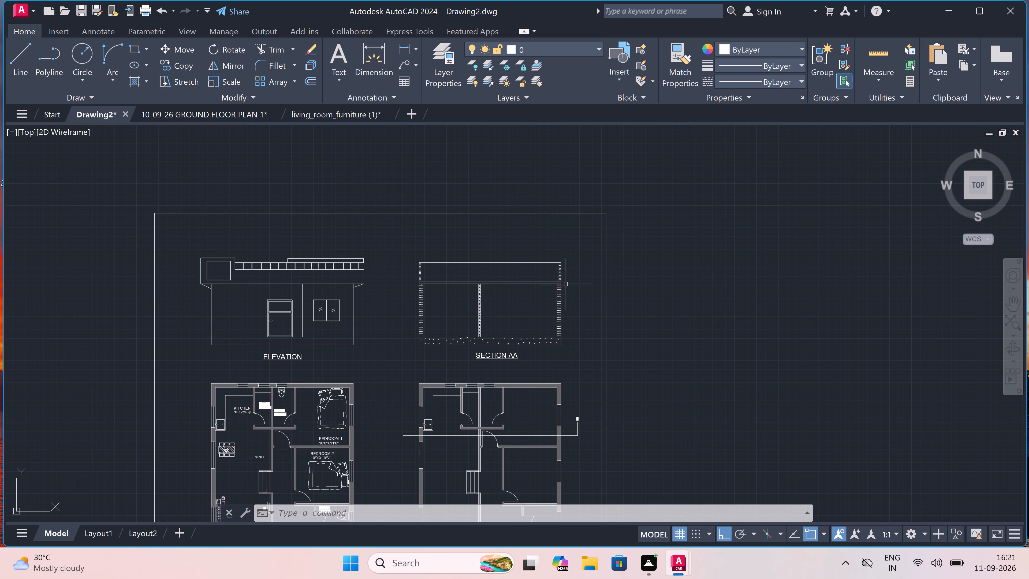
pyautogui.scroll(4, 570, 274)
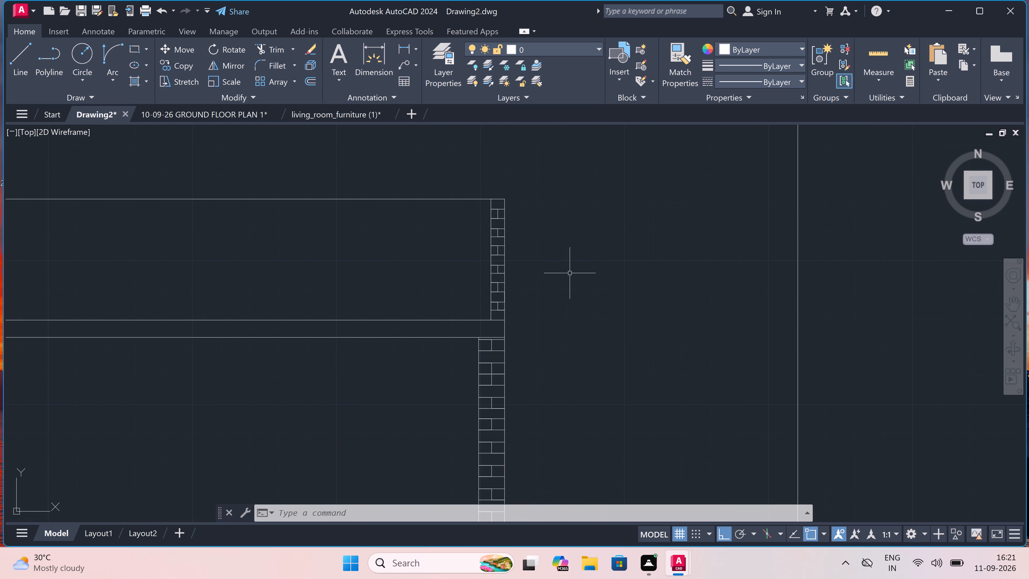
pyautogui.write('MT')
pyautogui.press('space')
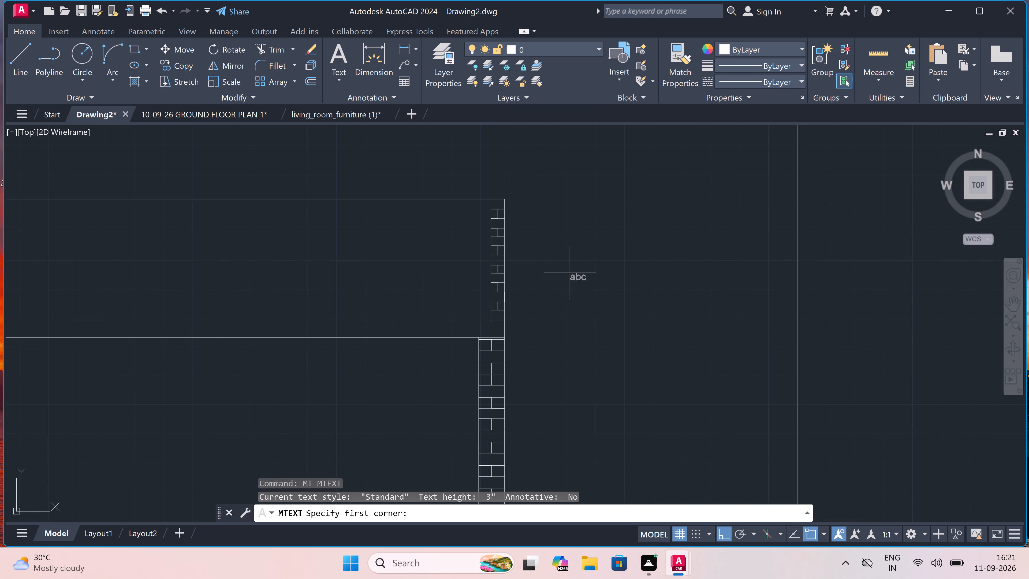
pyautogui.click(556, 240)
pyautogui.click(744, 250)
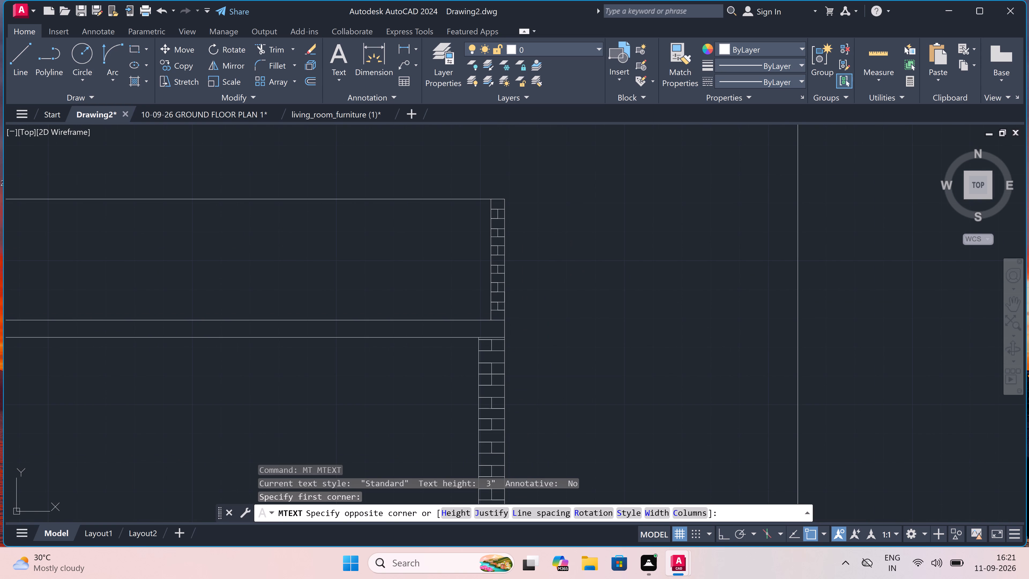
pyautogui.write('PARA')
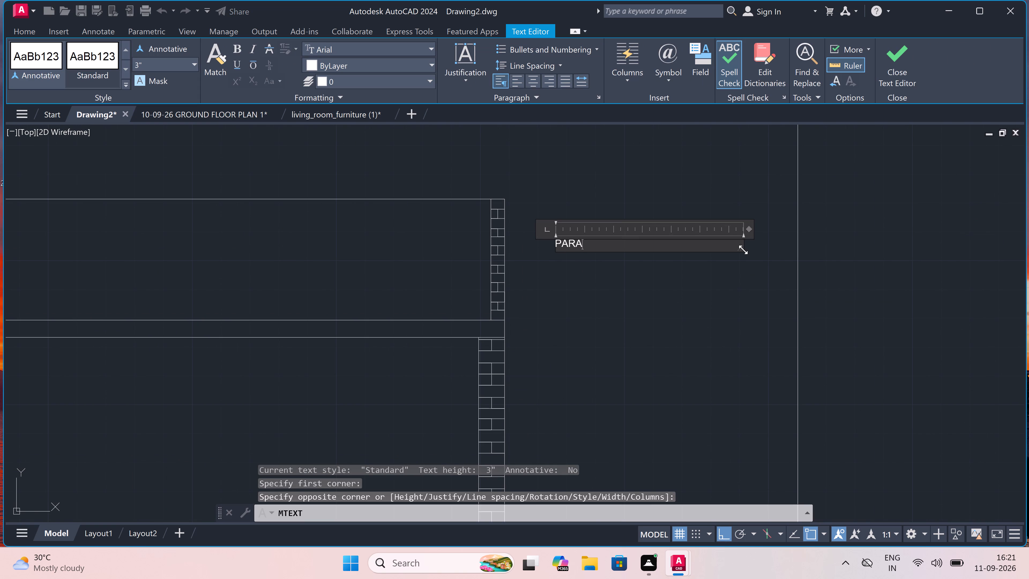
pyautogui.write('PET WALL')
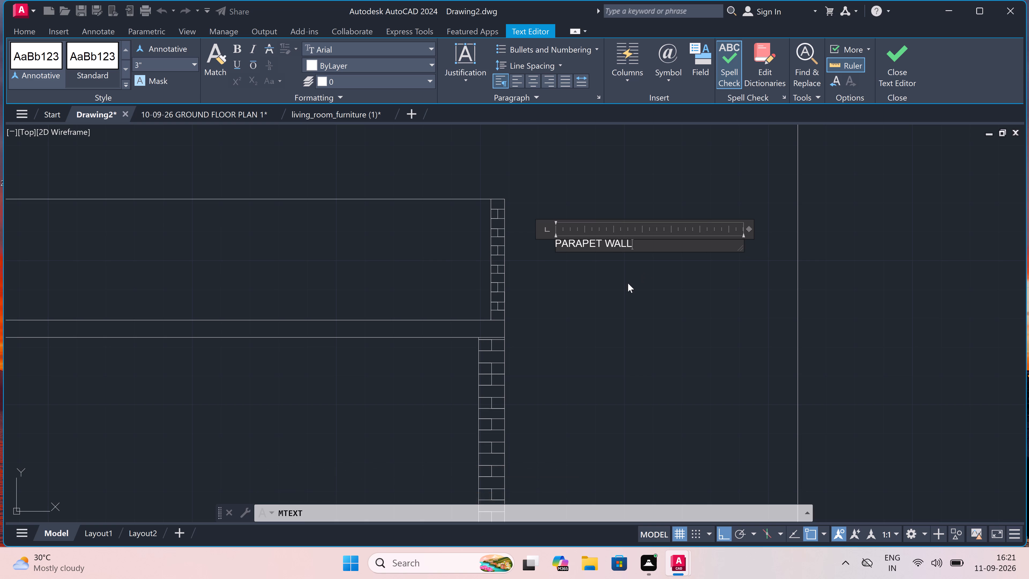
pyautogui.click(622, 284)
# Add the multiline text label SLAB below the PARAPET WALL label, level with Section-AA's roof slab.
pyautogui.write('MT')
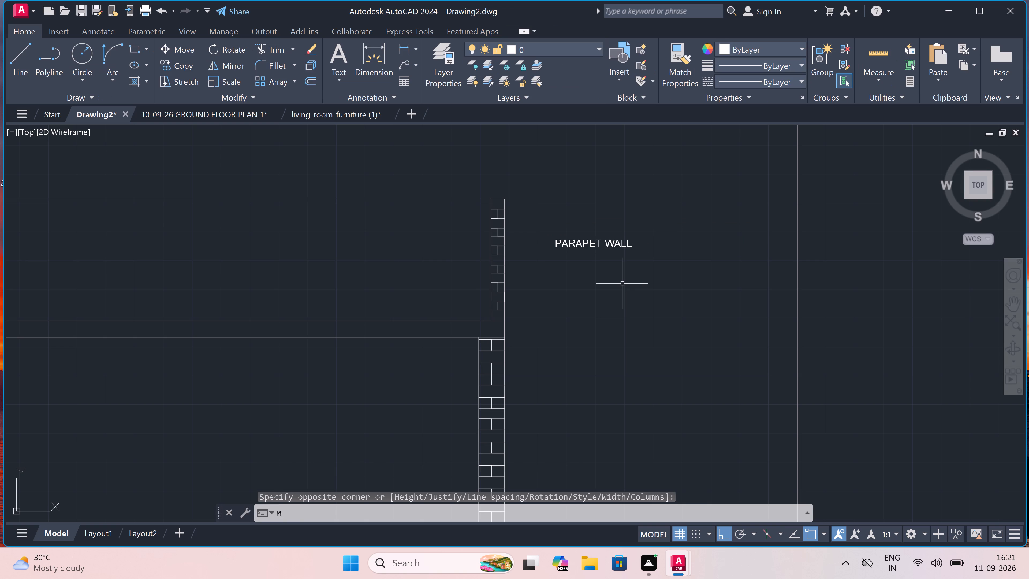
pyautogui.press('space')
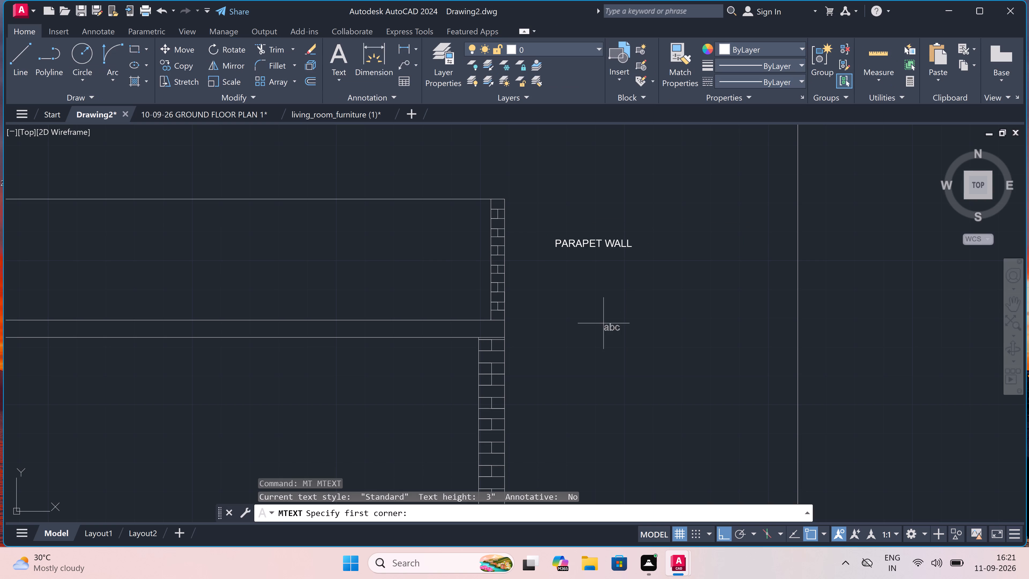
pyautogui.click(565, 326)
pyautogui.click(754, 341)
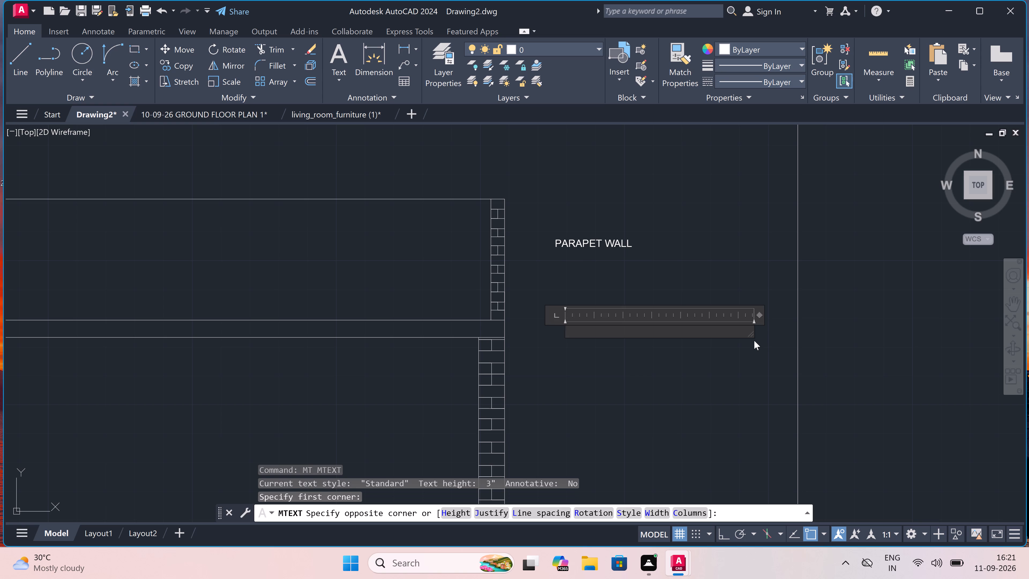
pyautogui.write('SLAB')
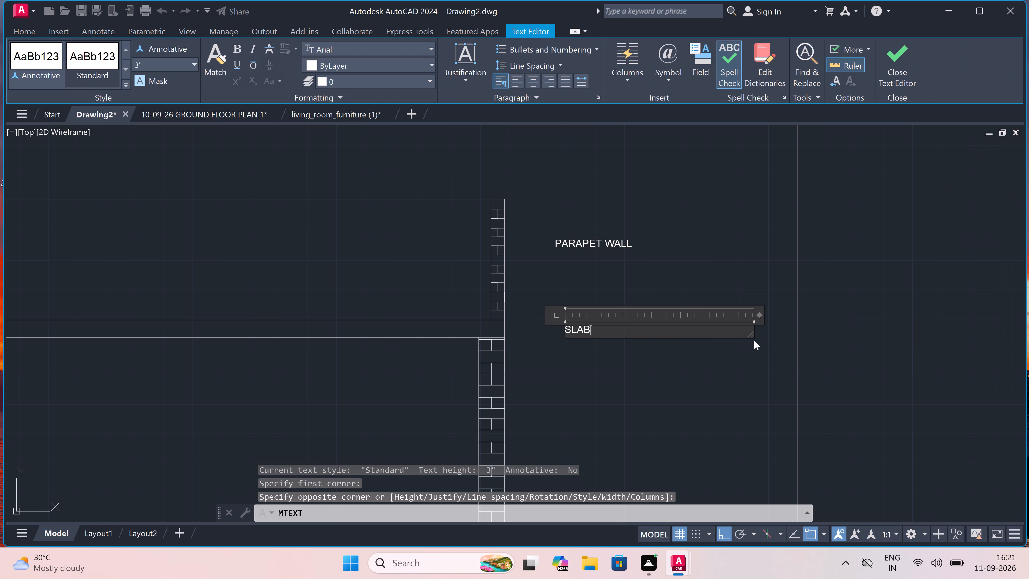
pyautogui.click(553, 352)
# Add the multiline text label WALL beside Section-AA's right brick wall, below the SLAB label.
pyautogui.scroll(-4, 557, 345)
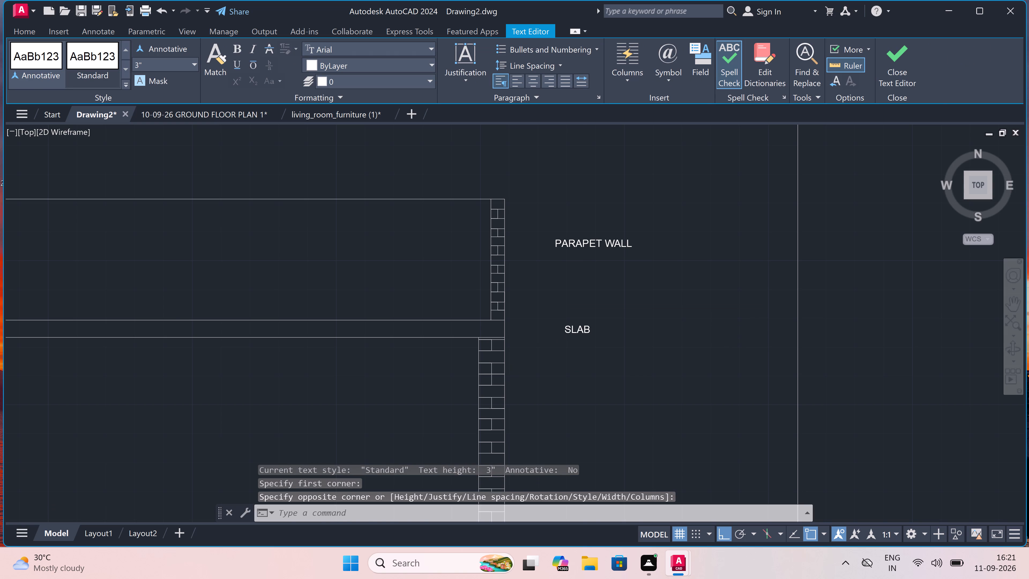
pyautogui.scroll(2, 561, 384)
pyautogui.scroll(-3, 561, 383)
pyautogui.scroll(2, 560, 397)
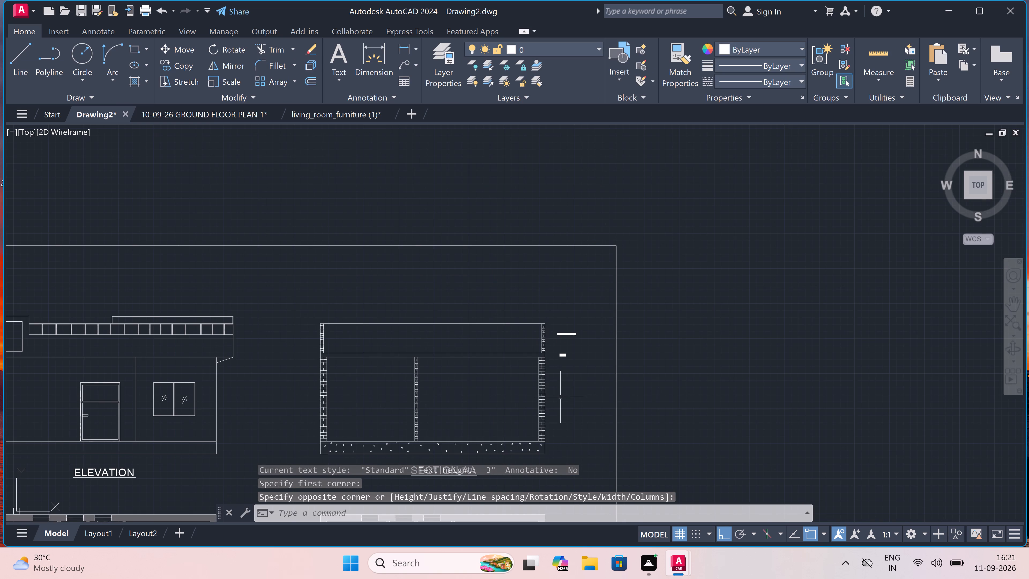
pyautogui.write('MT')
pyautogui.press('space')
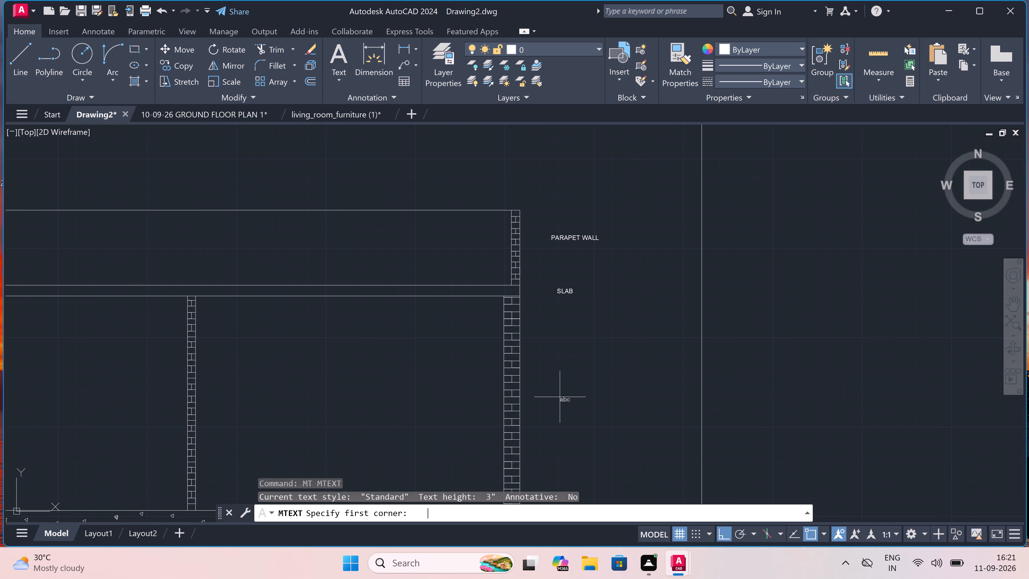
pyautogui.moveTo(556, 396); pyautogui.dragTo(567, 399)
pyautogui.click(706, 411)
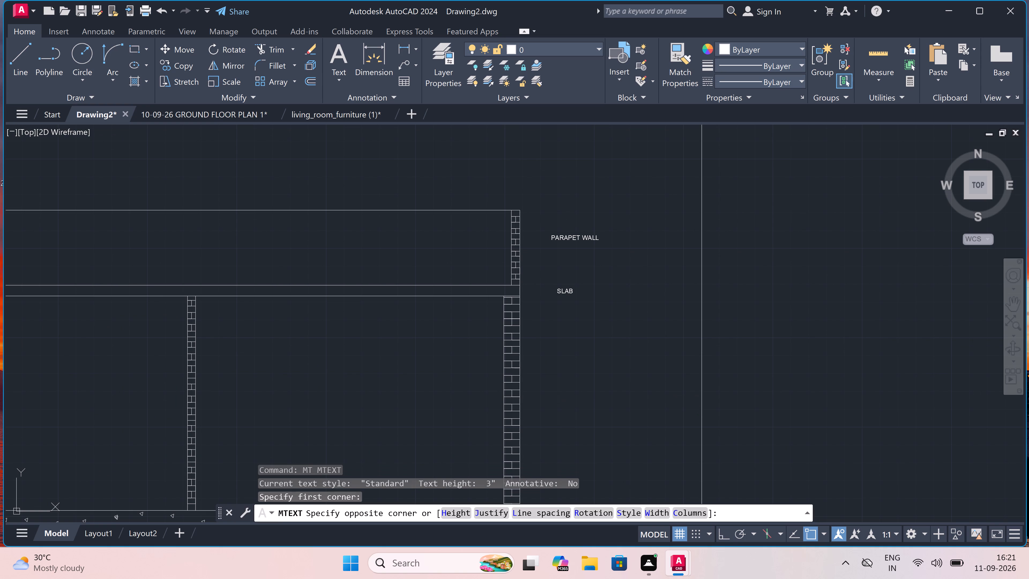
pyautogui.press('w')
pyautogui.write('ALL')
pyautogui.click(578, 415)
# Add the multiline text label GROUND FLOOR beside the concrete base at Section-AA's right-hand end.
pyautogui.scroll(-4, 580, 407)
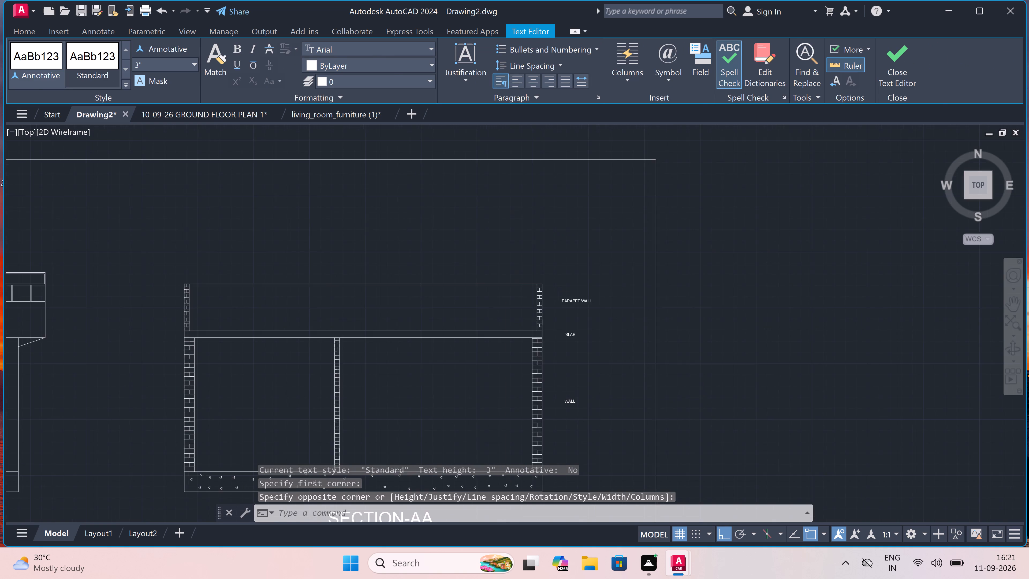
pyautogui.scroll(4, 578, 436)
pyautogui.scroll(1, 587, 378)
pyautogui.write('MT')
pyautogui.press('space')
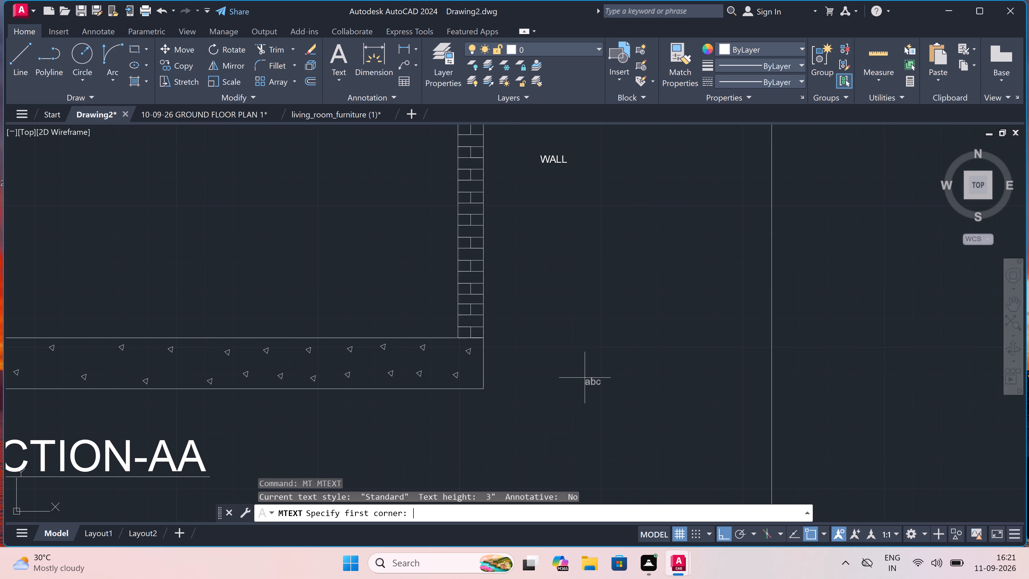
pyautogui.moveTo(531, 355); pyautogui.dragTo(535, 356)
pyautogui.click(766, 358)
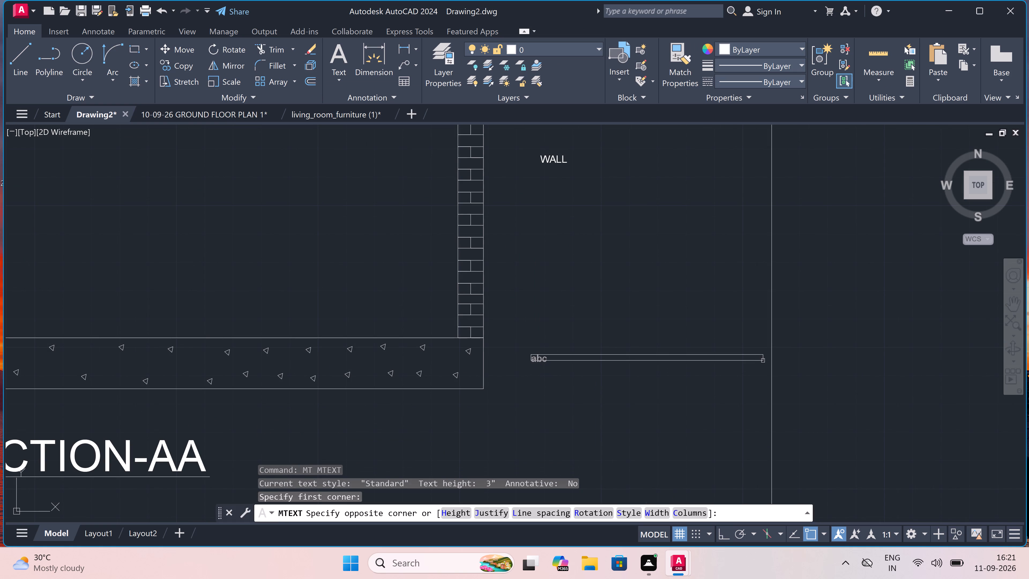
pyautogui.write('GROUND')
pyautogui.press('space')
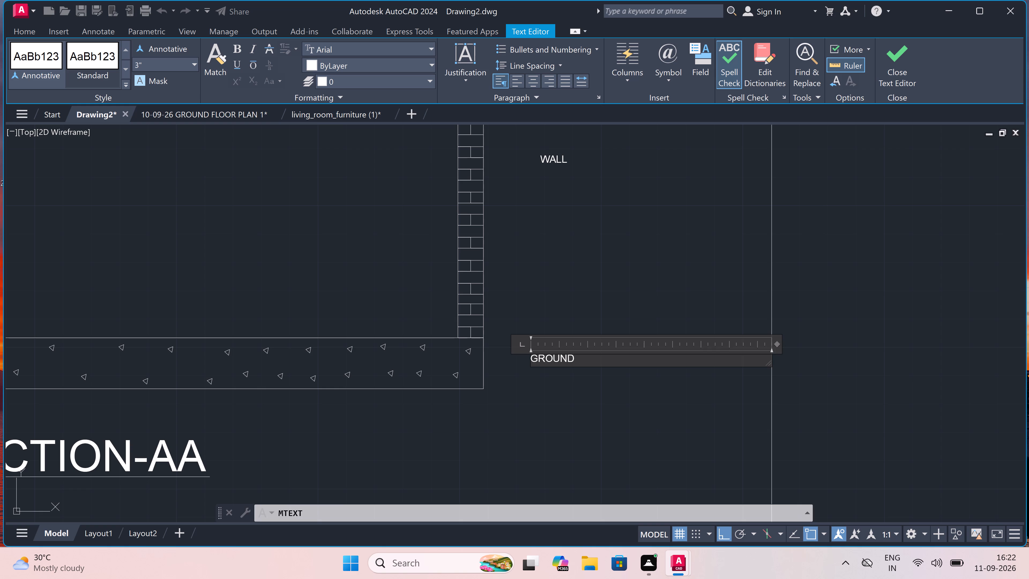
pyautogui.write('FLOO')
pyautogui.press('e')
pyautogui.press('BackSpace')
pyautogui.press('r')
pyautogui.click(636, 269)
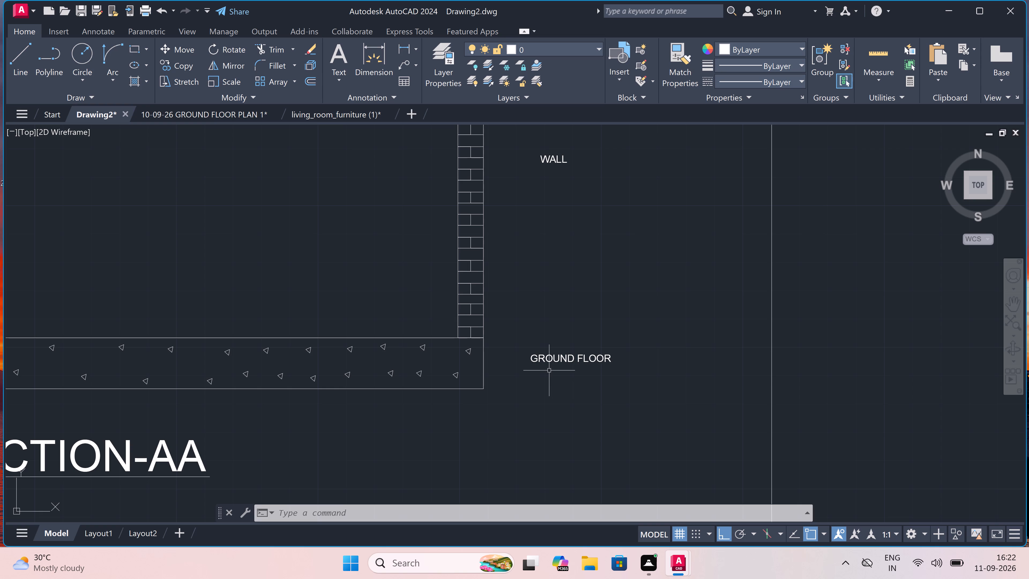
# Add the height 3'6" as a second line of the PARAPET WALL label.
pyautogui.scroll(-3, 549, 368)
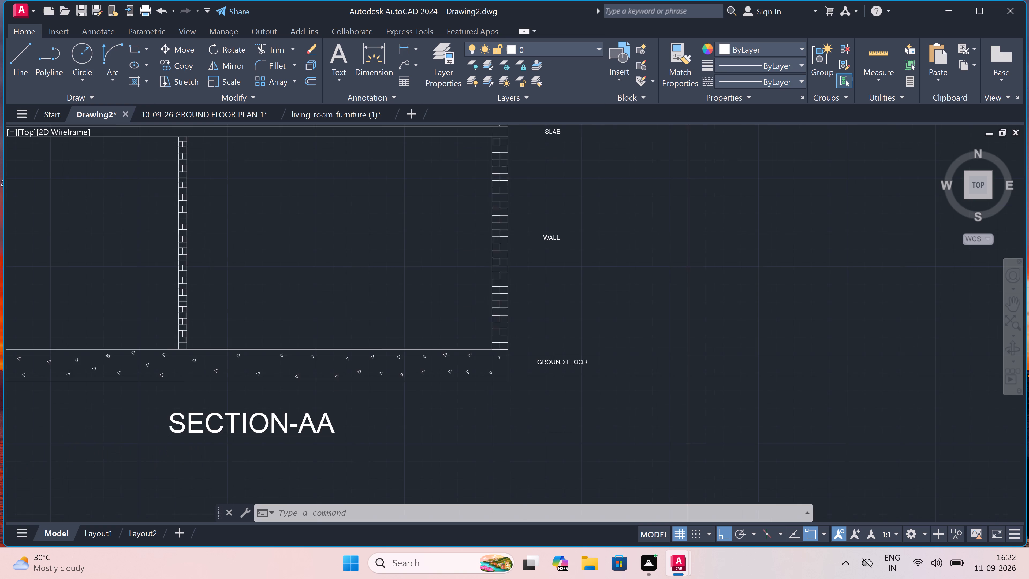
pyautogui.scroll(4, 543, 179)
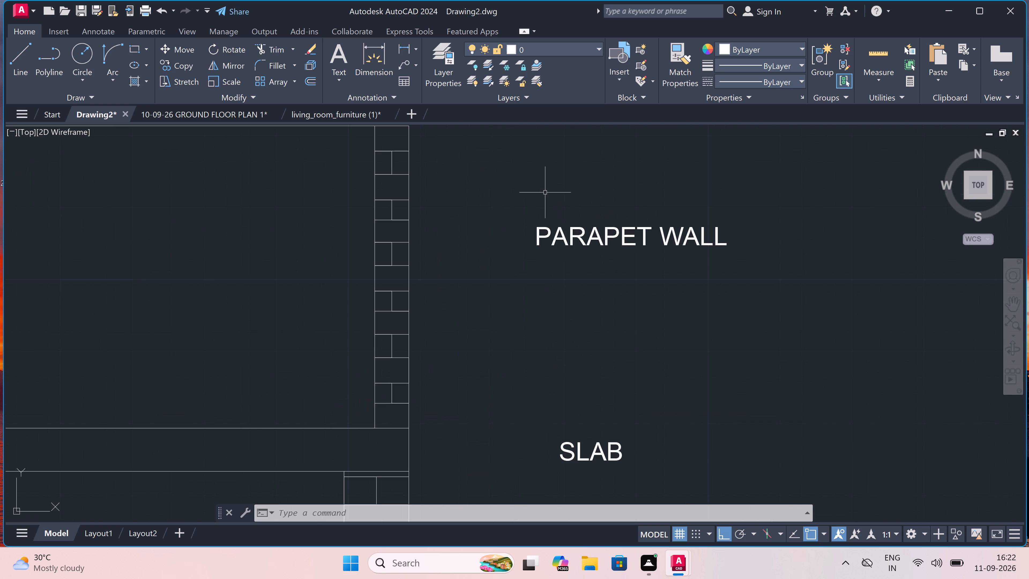
pyautogui.tripleClick(566, 234)
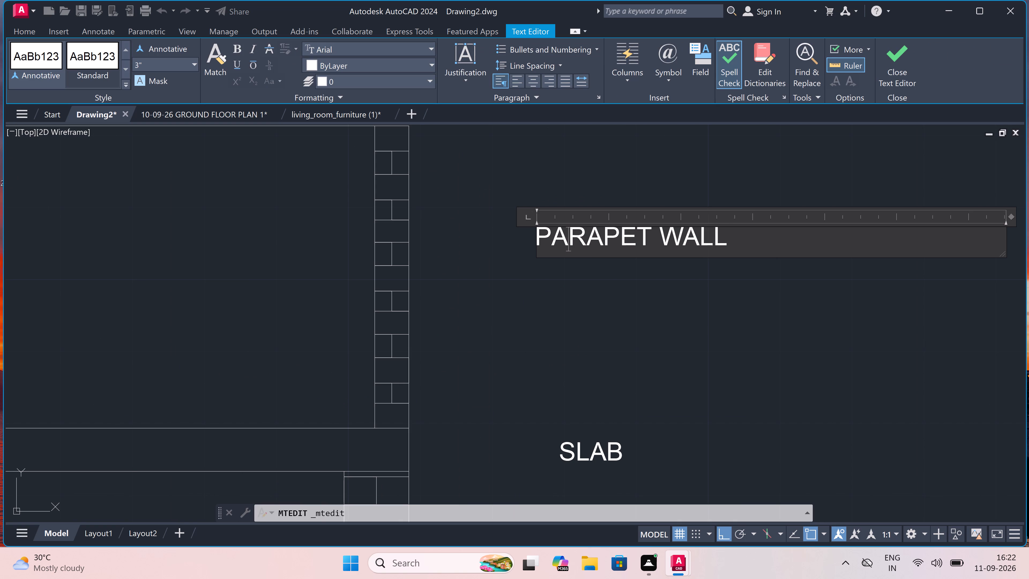
pyautogui.click(743, 243)
pyautogui.press('BackSpace')
pyautogui.press('l')
pyautogui.press('Return')
pyautogui.write("3'6")
pyautogui.hotkey('shift', '"')
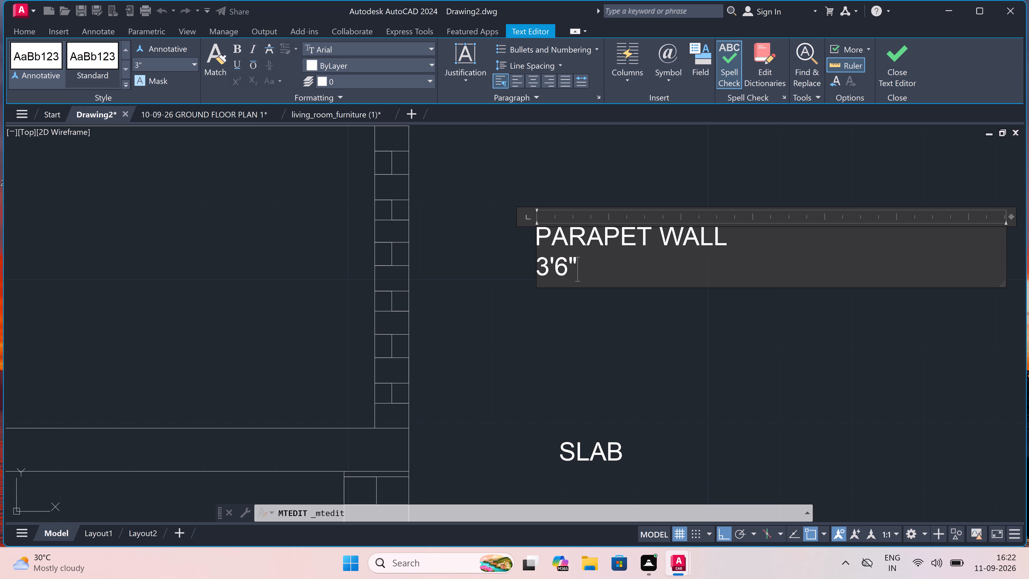
pyautogui.click(467, 318)
# Add the thickness 6" as a second line of the SLAB label.
pyautogui.scroll(-3, 481, 317)
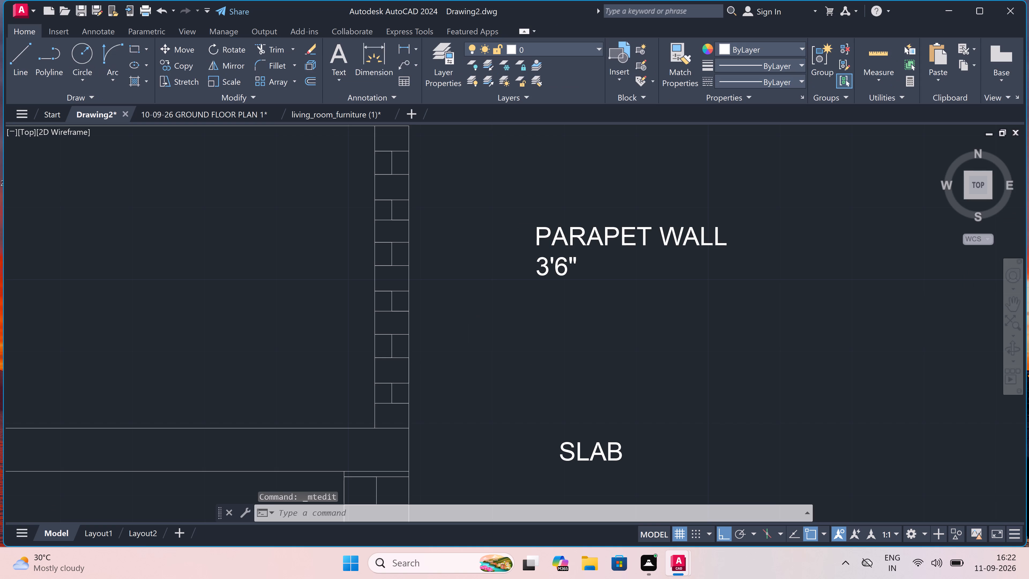
pyautogui.scroll(-3, 487, 312)
pyautogui.scroll(2, 492, 332)
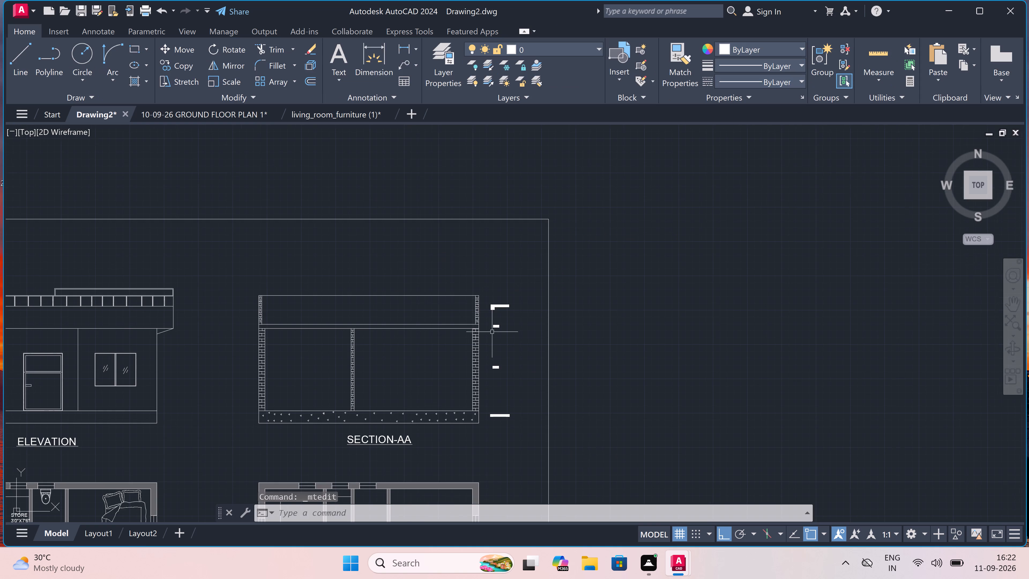
pyautogui.scroll(1, 492, 332)
pyautogui.tripleClick(498, 312)
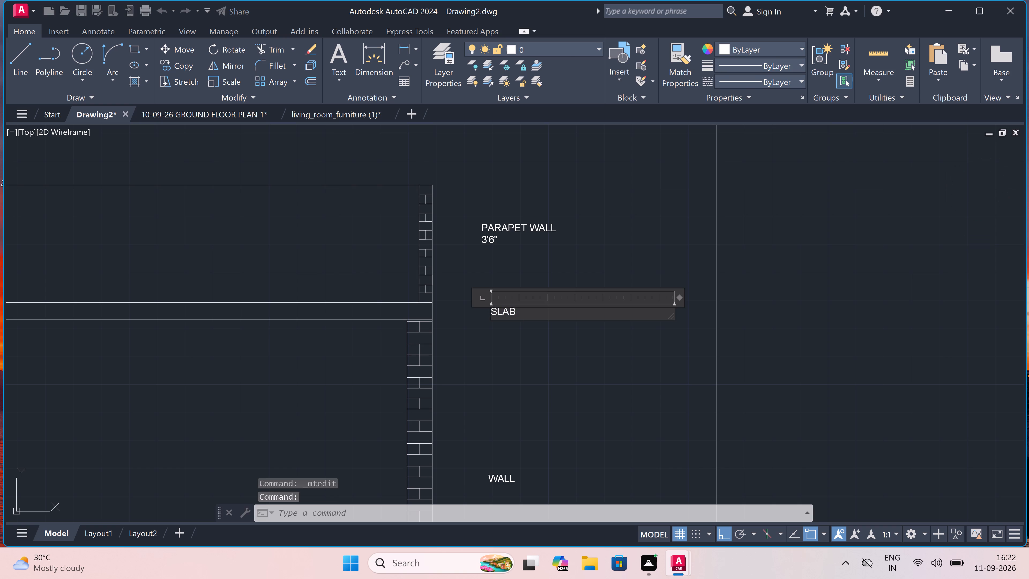
pyautogui.click(518, 317)
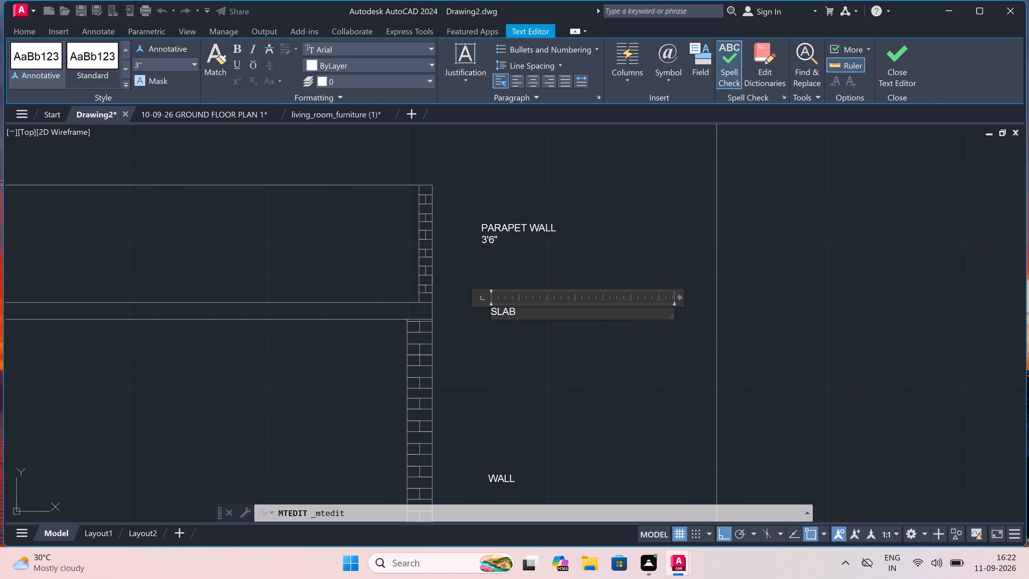
pyautogui.scroll(3, 513, 315)
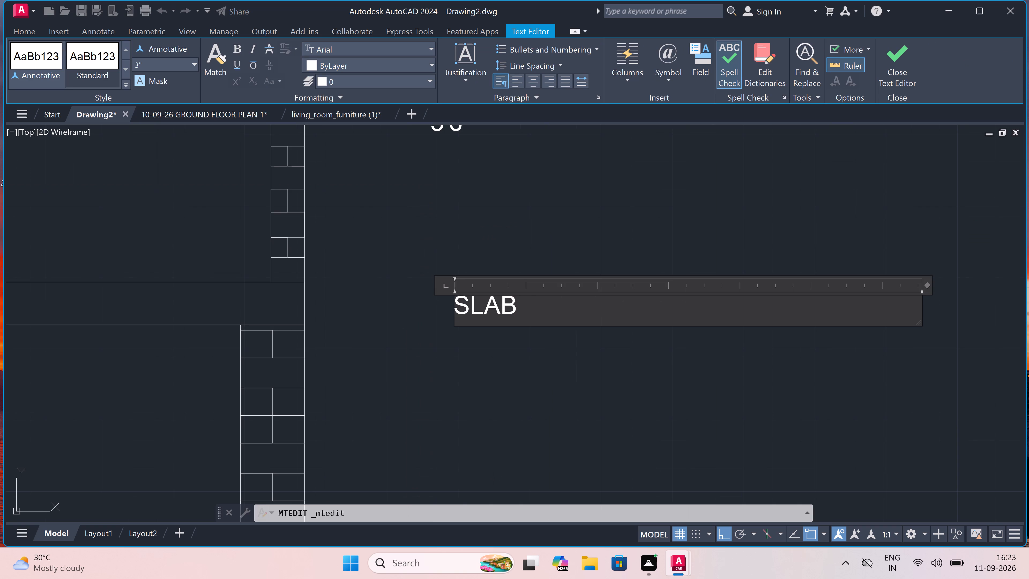
pyautogui.press('Return')
pyautogui.write('6"')
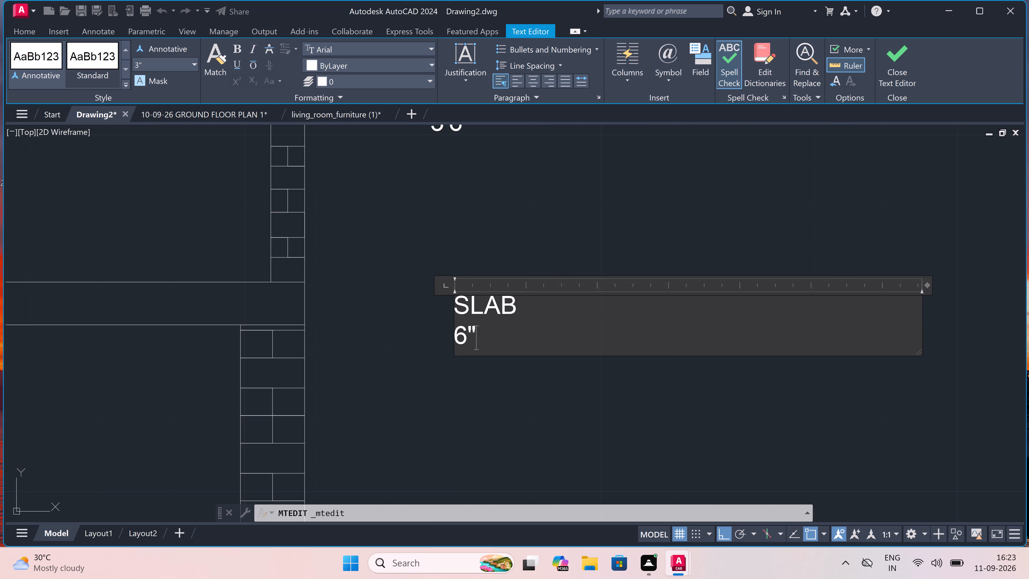
pyautogui.click(417, 317)
pyautogui.scroll(-2, 417, 317)
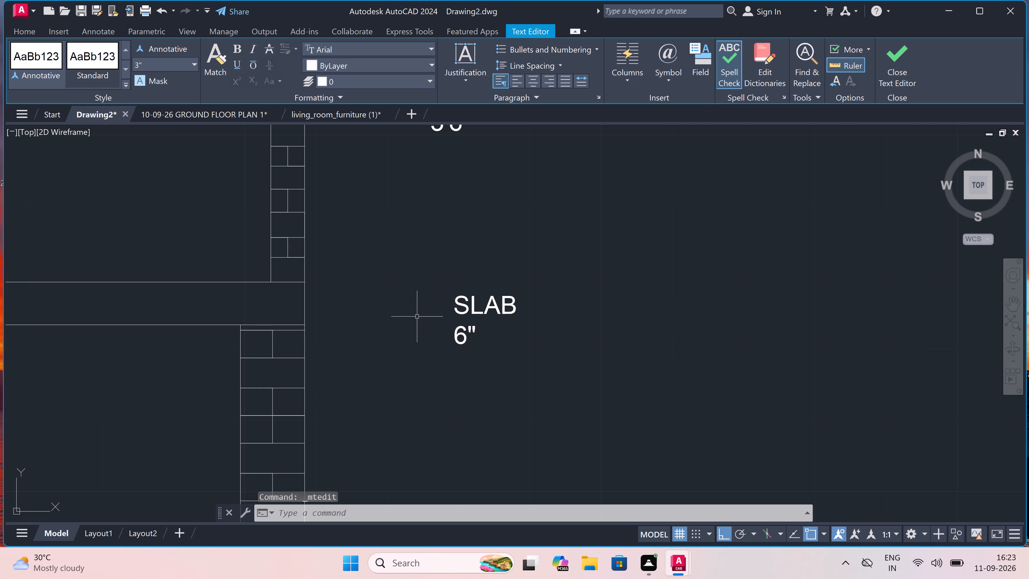
# Add the height 10' as a second line of the WALL label beside Section-AA.
pyautogui.scroll(-5, 417, 316)
pyautogui.scroll(2, 417, 391)
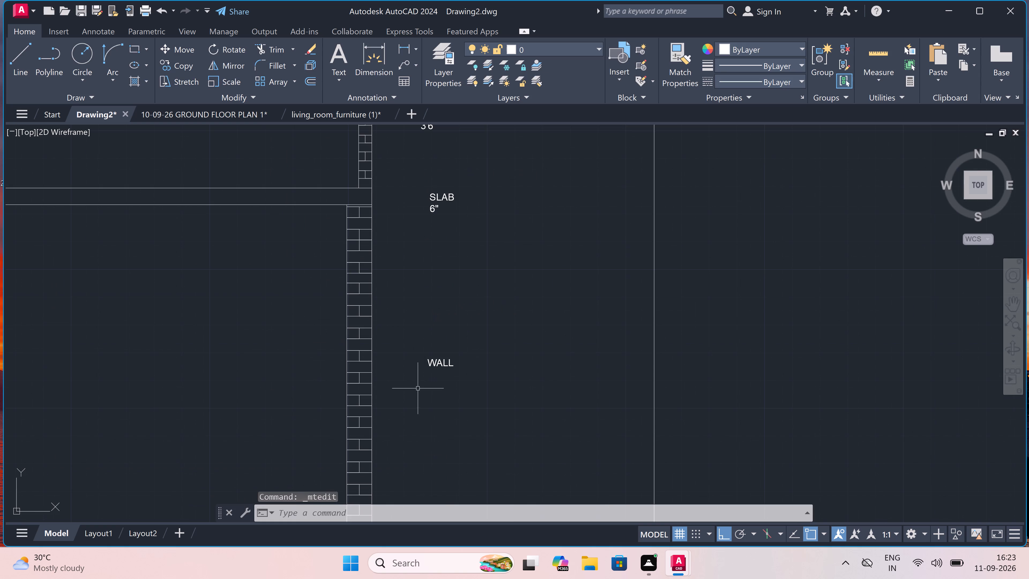
pyautogui.tripleClick(428, 361)
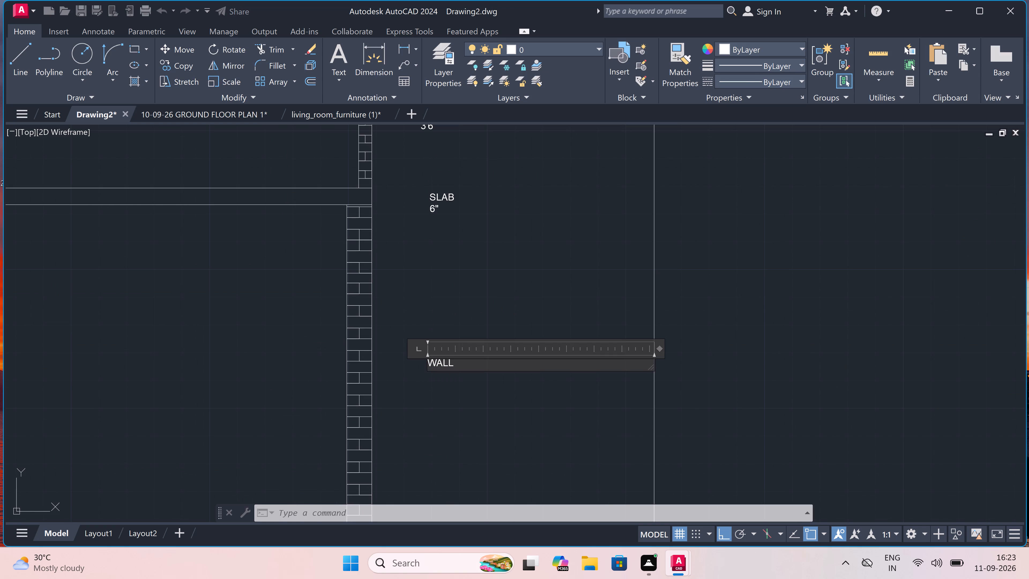
pyautogui.click(451, 363)
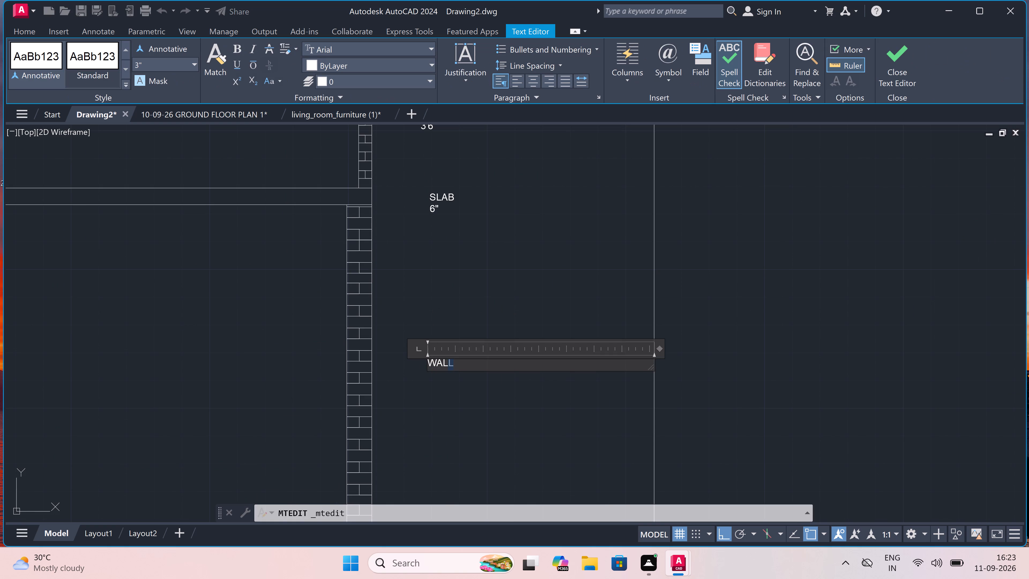
pyautogui.scroll(3, 450, 367)
pyautogui.click(465, 351)
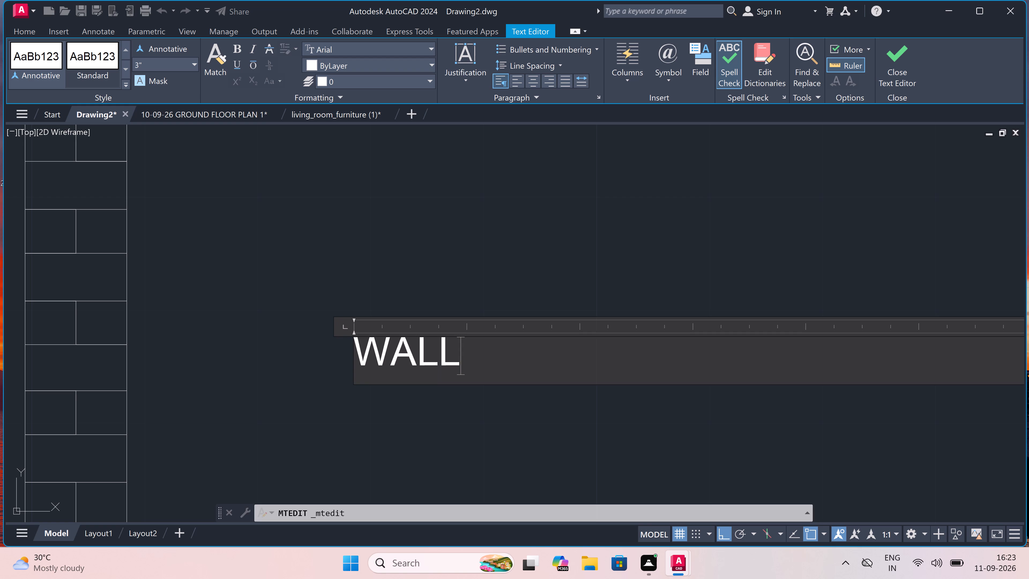
pyautogui.press('Return')
pyautogui.write("10'")
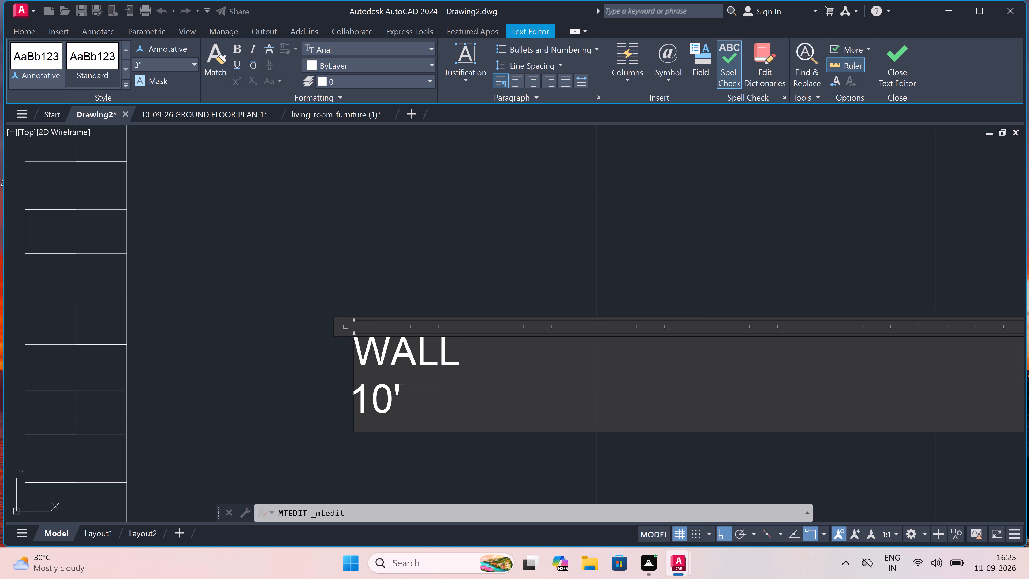
pyautogui.click(394, 276)
# Add the height 1'6" as a second line of the GROUND FLOOR label beside Section-AA.
pyautogui.scroll(-4, 394, 276)
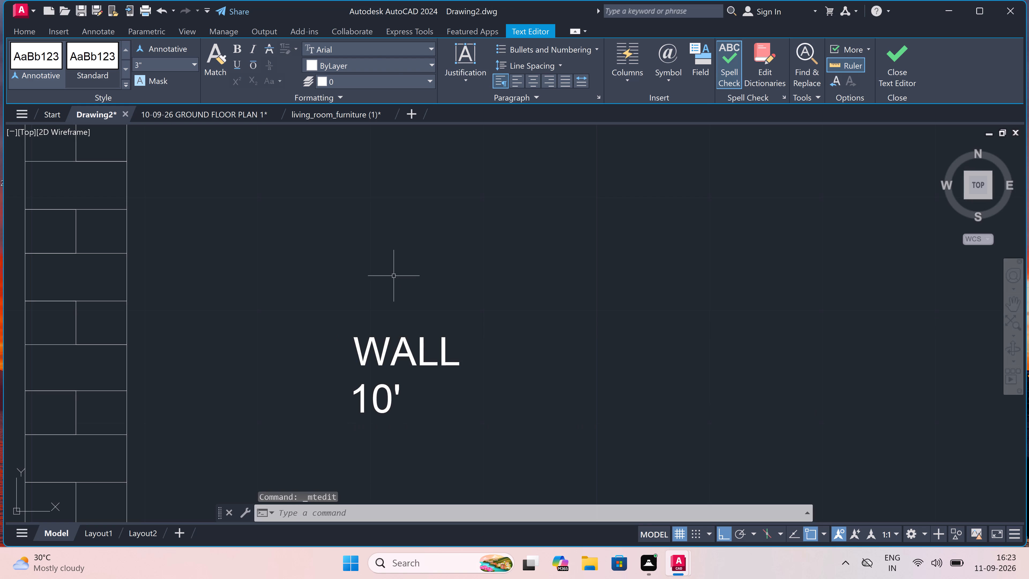
pyautogui.scroll(-3, 394, 276)
pyautogui.scroll(4, 399, 425)
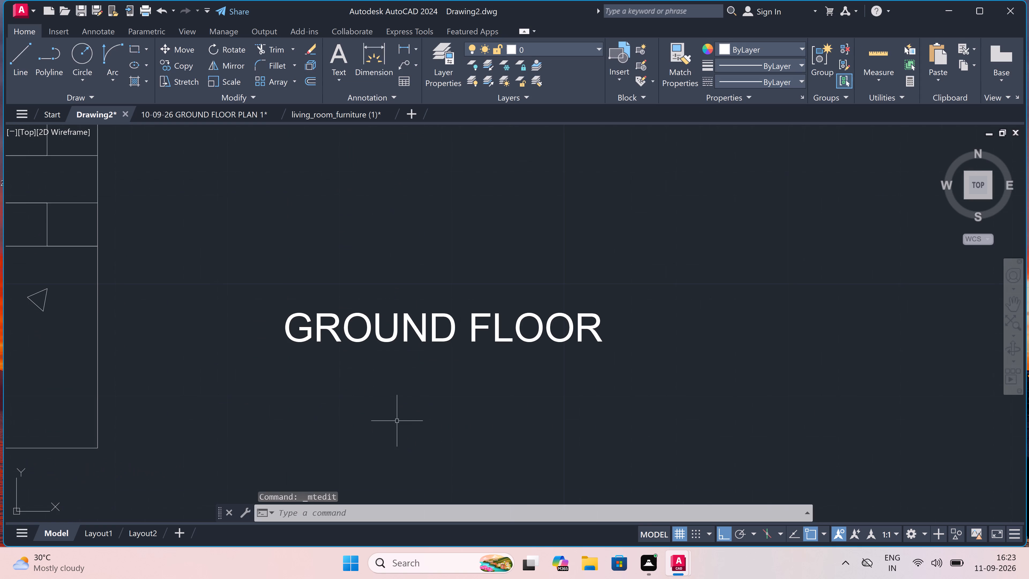
pyautogui.tripleClick(366, 330)
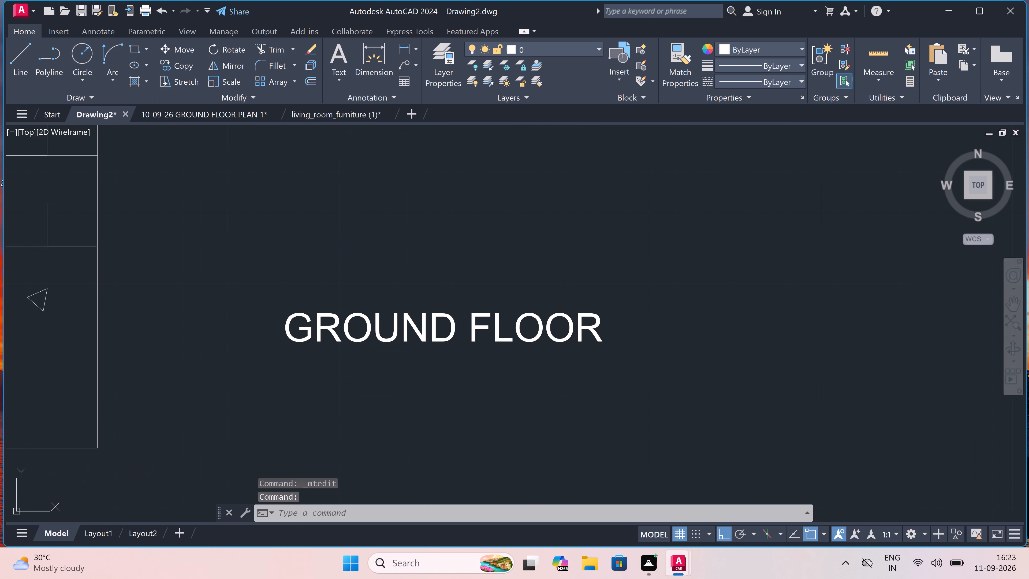
pyautogui.click(626, 329)
pyautogui.press('Return')
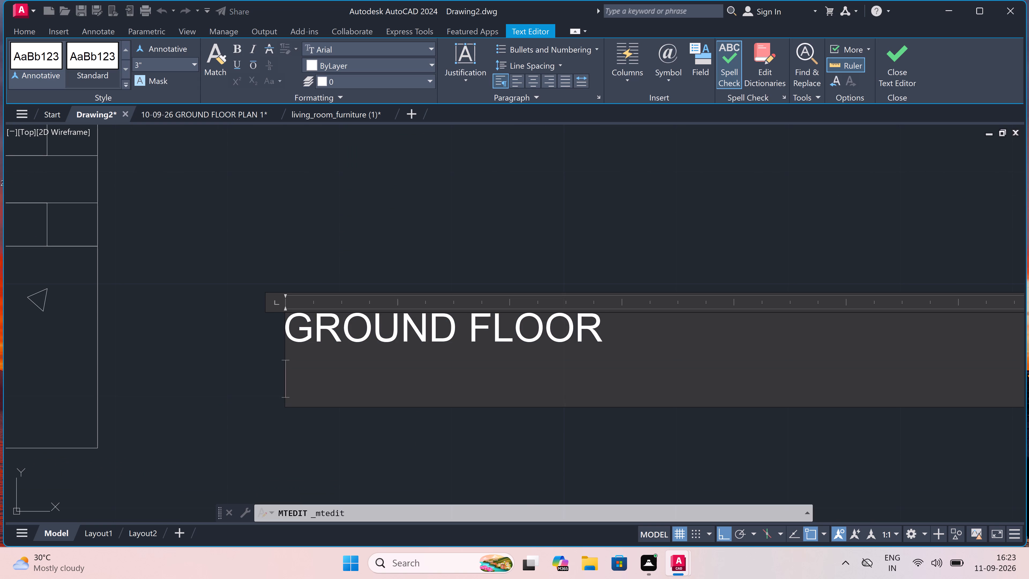
pyautogui.write('1\'6"')
pyautogui.click(471, 271)
# Set the text height of Section-AA's four labels, PARAPET WALL, SLAB, WALL and GROUND FLOOR, to 6".
pyautogui.scroll(-3, 471, 271)
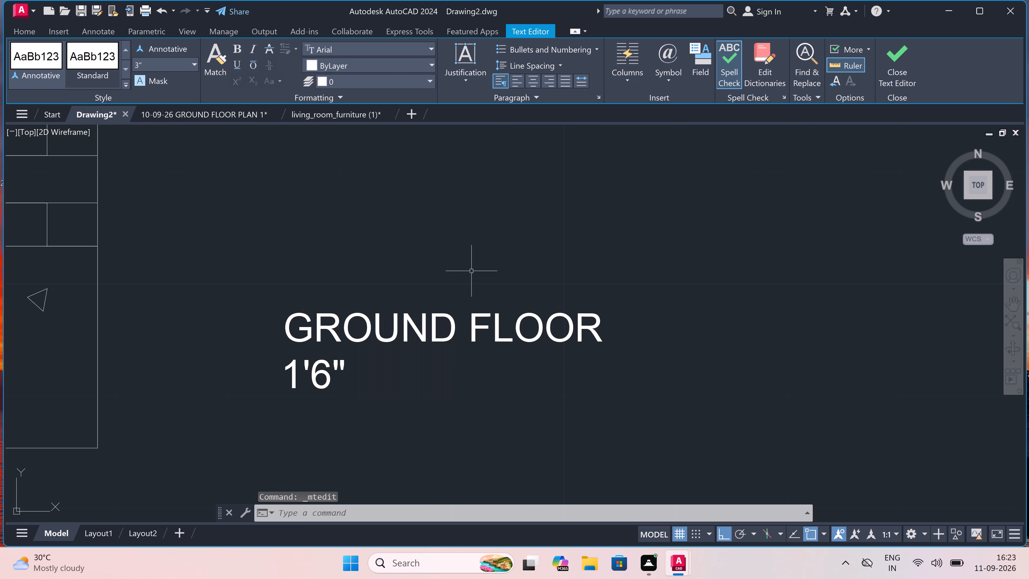
pyautogui.scroll(-5, 471, 271)
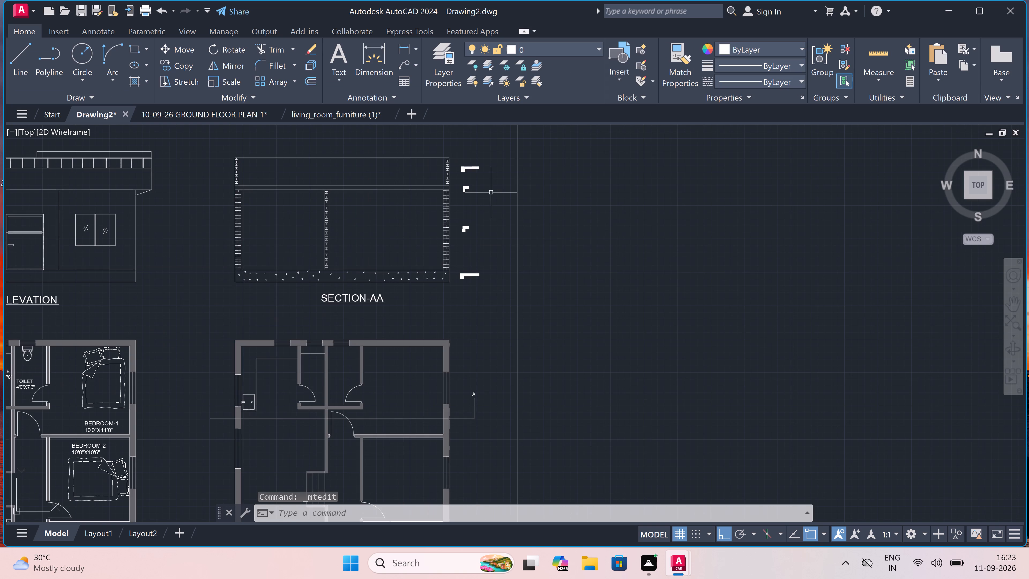
pyautogui.click(481, 157)
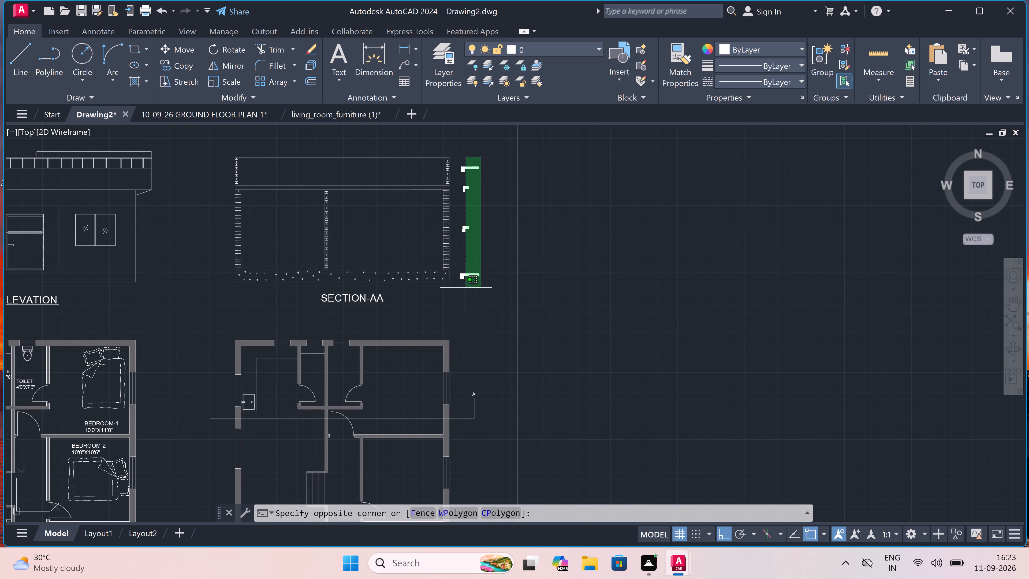
pyautogui.doubleClick(458, 290)
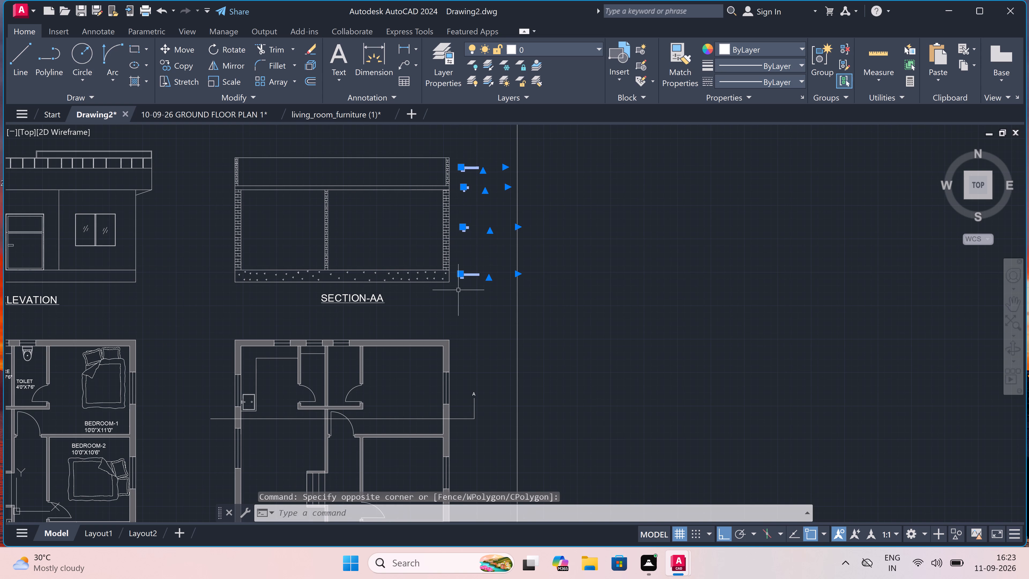
pyautogui.rightClick(603, 181)
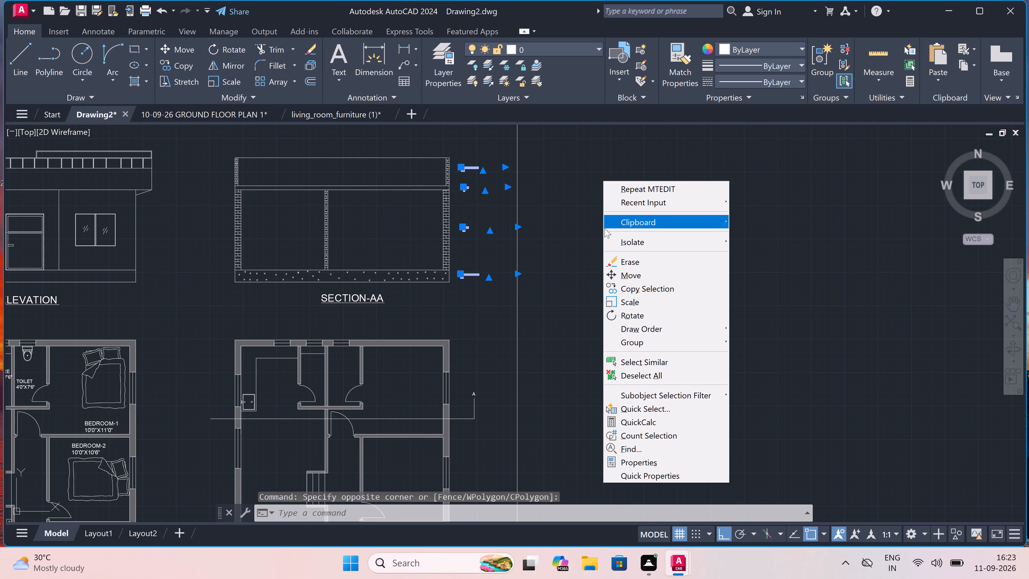
pyautogui.click(612, 460)
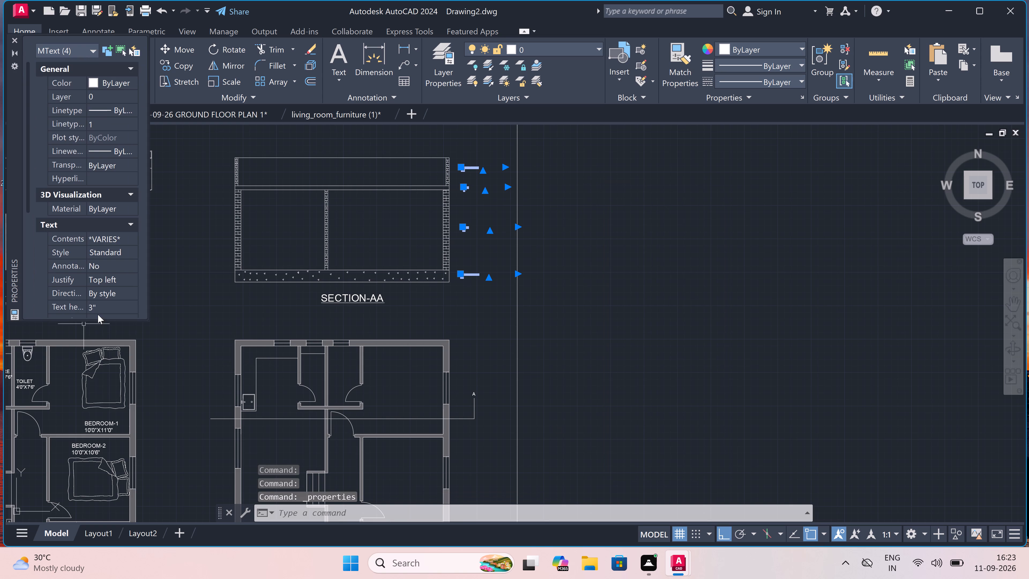
pyautogui.click(112, 309)
pyautogui.press('BackSpace')
pyautogui.press('BackSpace')
pyautogui.press('BackSpace')
pyautogui.press('BackSpace')
pyautogui.press('BackSpace')
pyautogui.press('BackSpace')
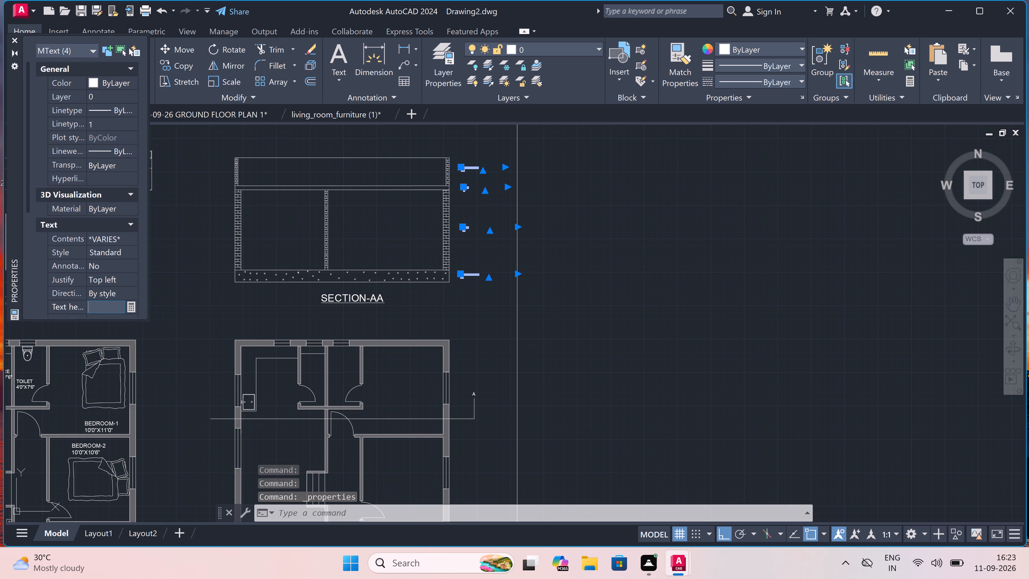
pyautogui.write('6"')
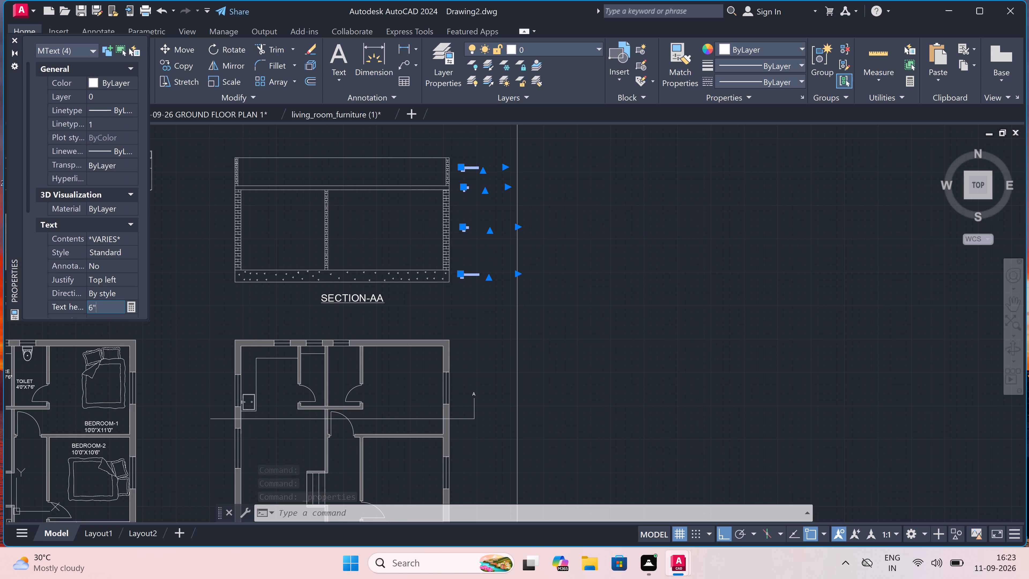
pyautogui.click(185, 287)
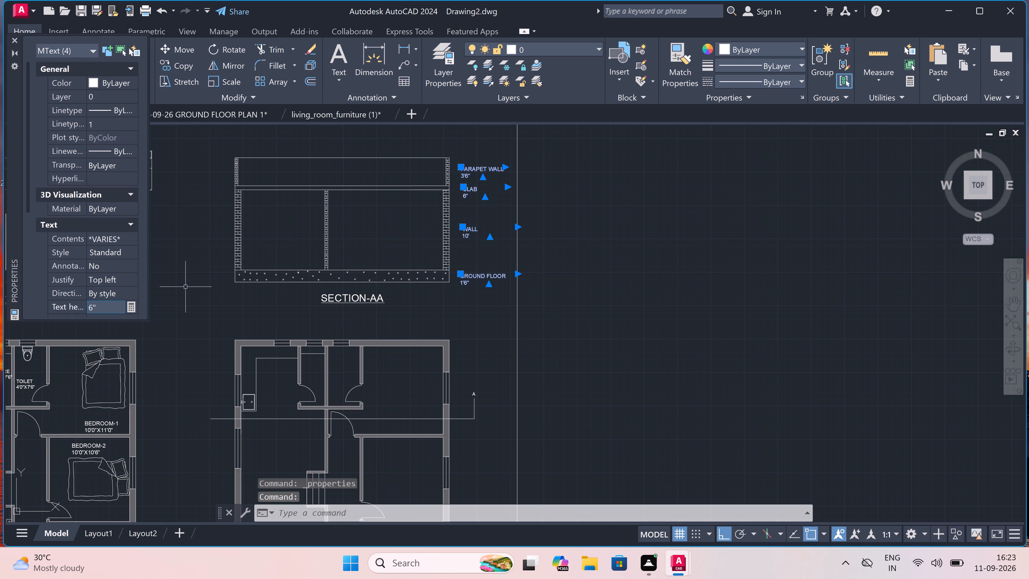
pyautogui.press('Escape')
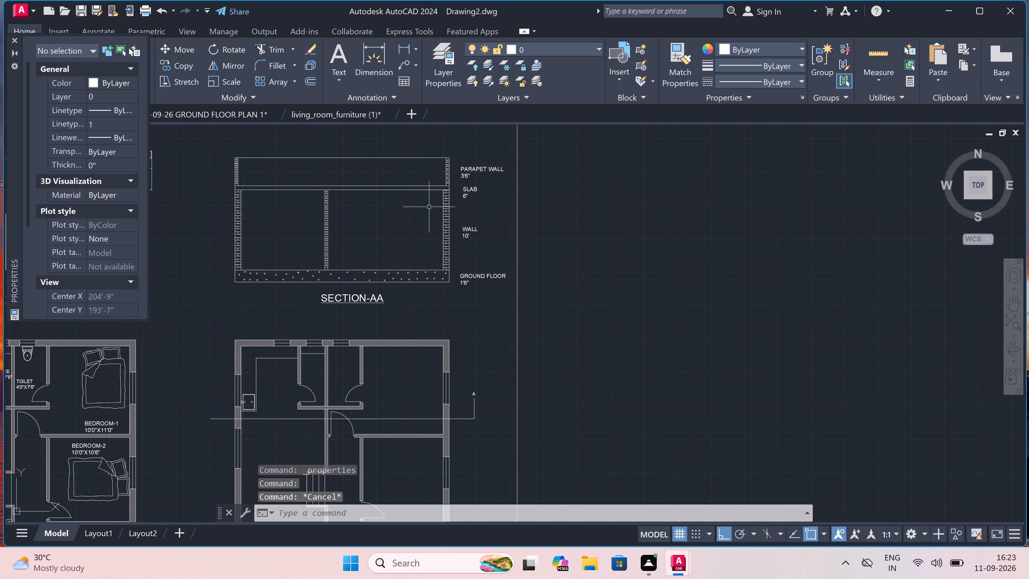
# Draw a horizontal leader line about 2' long from inside Section-AA's slab end to just before the SLAB label.
pyautogui.scroll(2, 461, 180)
pyautogui.scroll(-3, 463, 153)
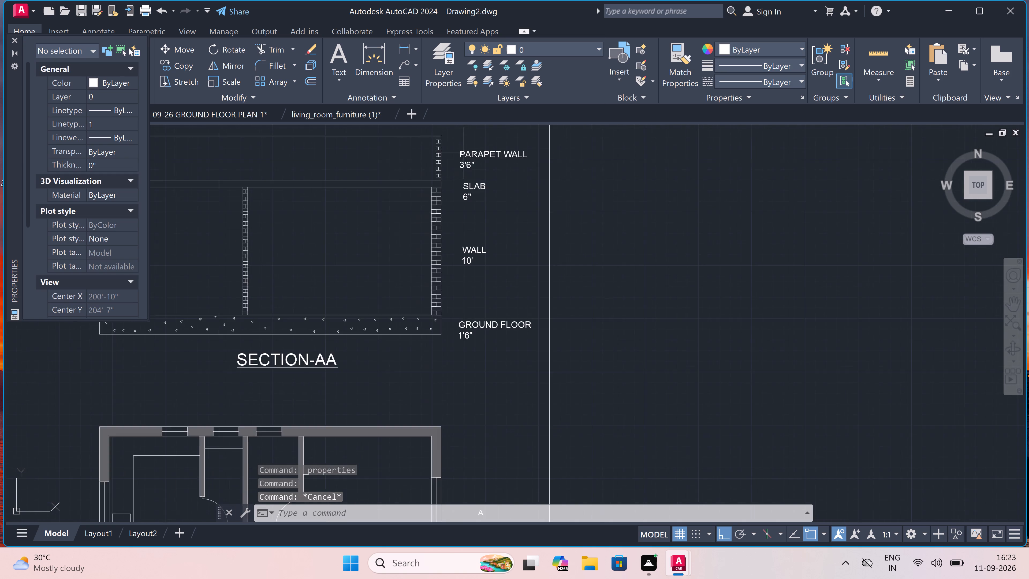
pyautogui.scroll(3, 462, 150)
pyautogui.scroll(3, 449, 169)
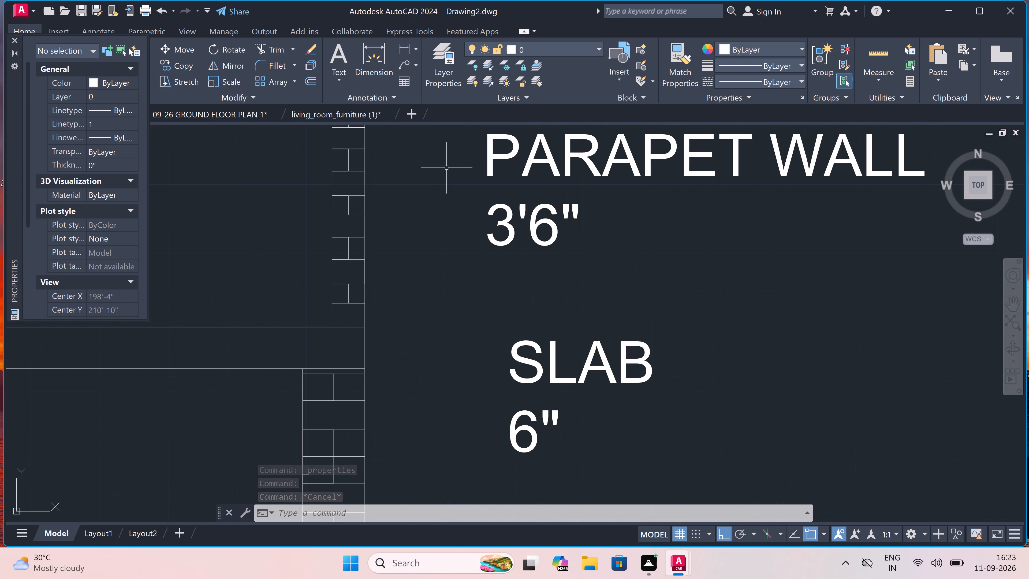
pyautogui.write('L')
pyautogui.press('space')
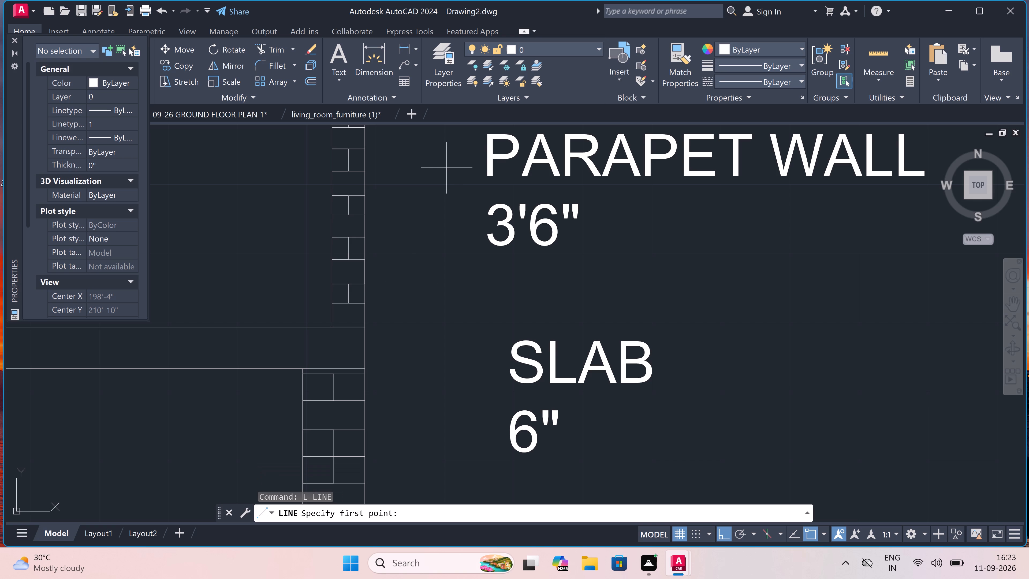
pyautogui.click(332, 340)
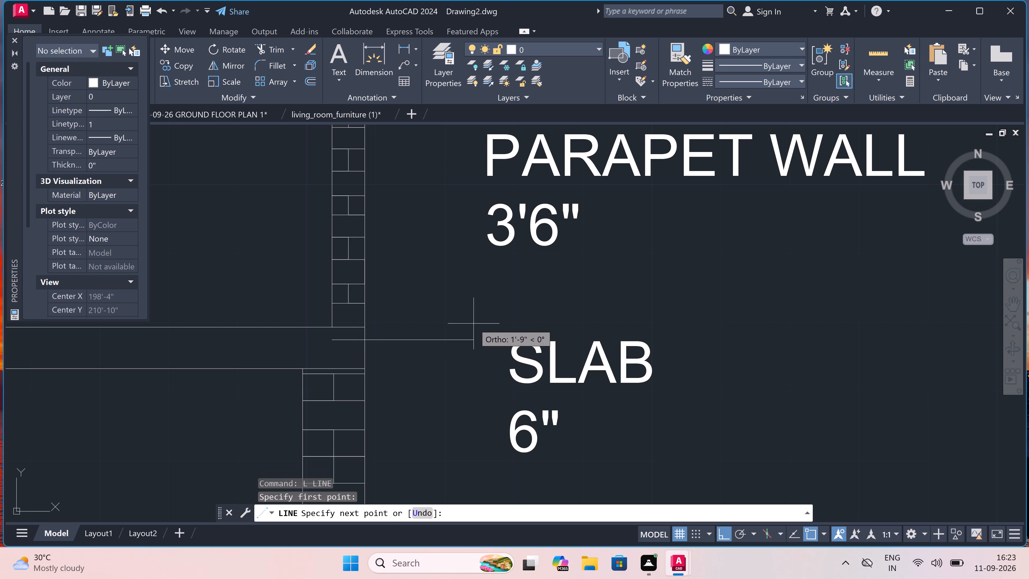
pyautogui.click(487, 340)
pyautogui.press('Escape')
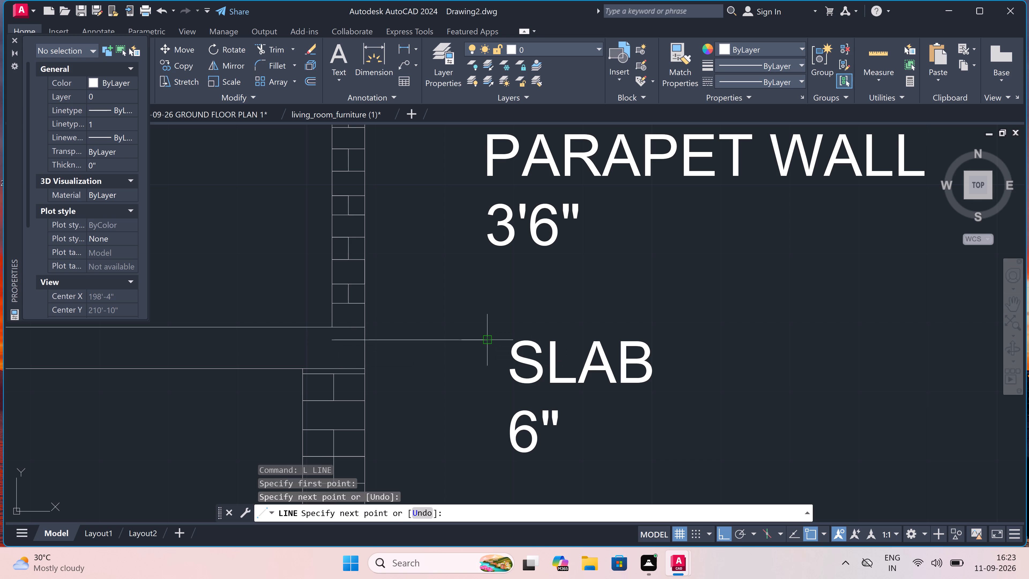
# Draw a horizontal leader line about 2'-5" long across Section-AA's right parapet wall to just before the PARAPET WALL label.
pyautogui.scroll(-4, 427, 323)
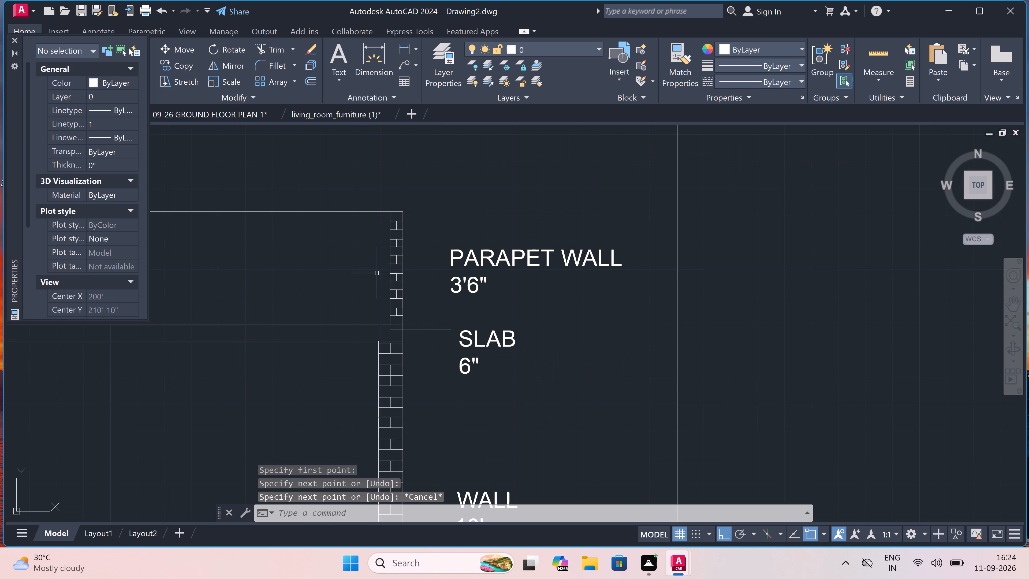
pyautogui.scroll(2, 363, 253)
pyautogui.press('space')
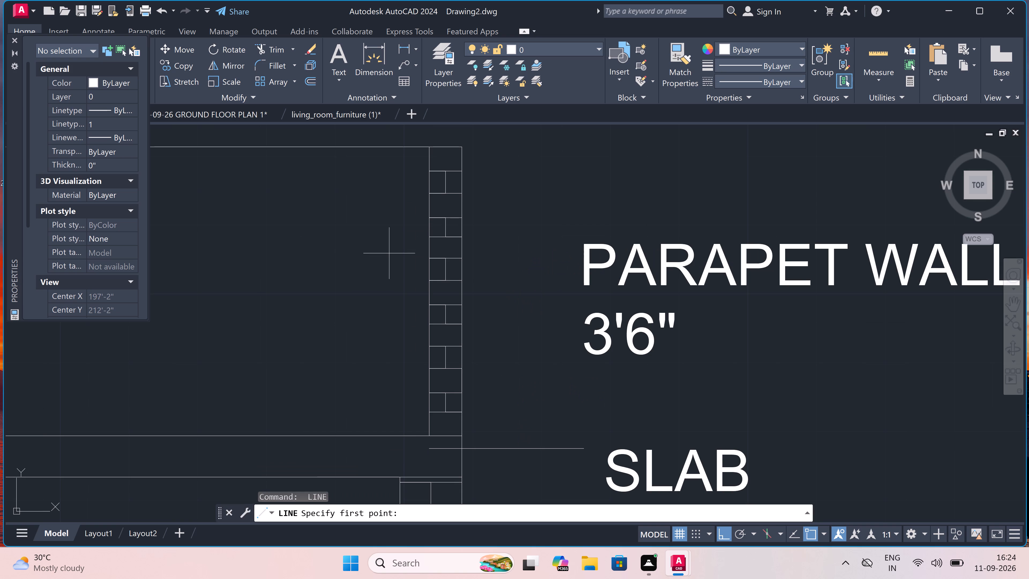
pyautogui.moveTo(352, 264); pyautogui.dragTo(357, 264)
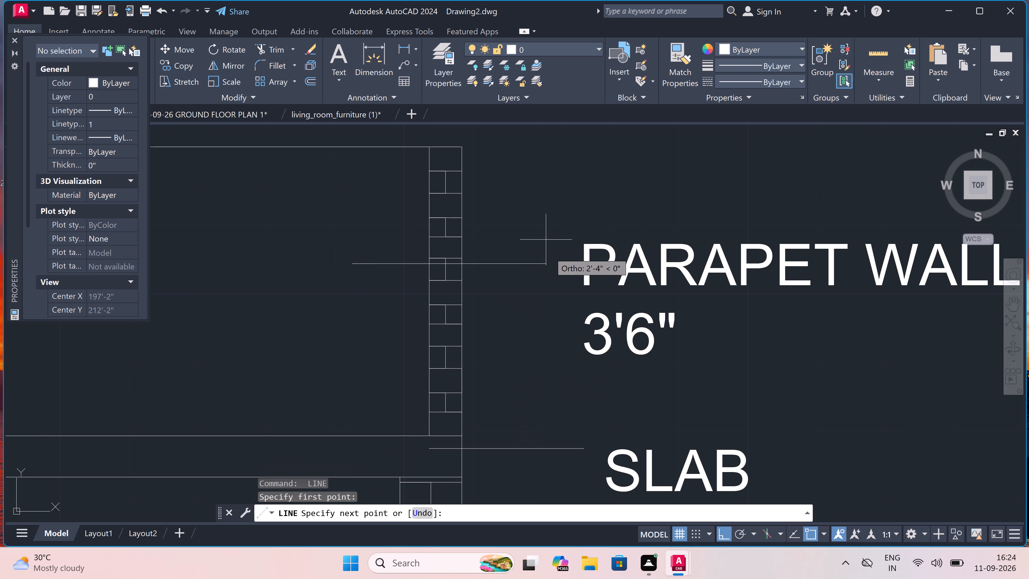
pyautogui.click(557, 264)
pyautogui.press('Escape')
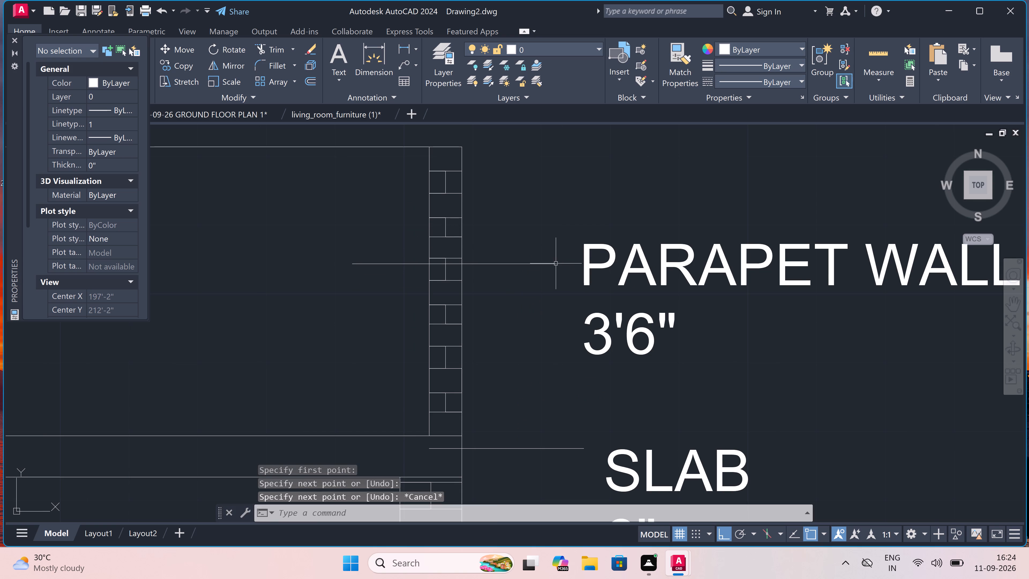
# Draw a horizontal leader line about 3'-5" long across Section-AA's right brick wall to just before the WALL label.
pyautogui.scroll(-4, 556, 263)
pyautogui.press('space')
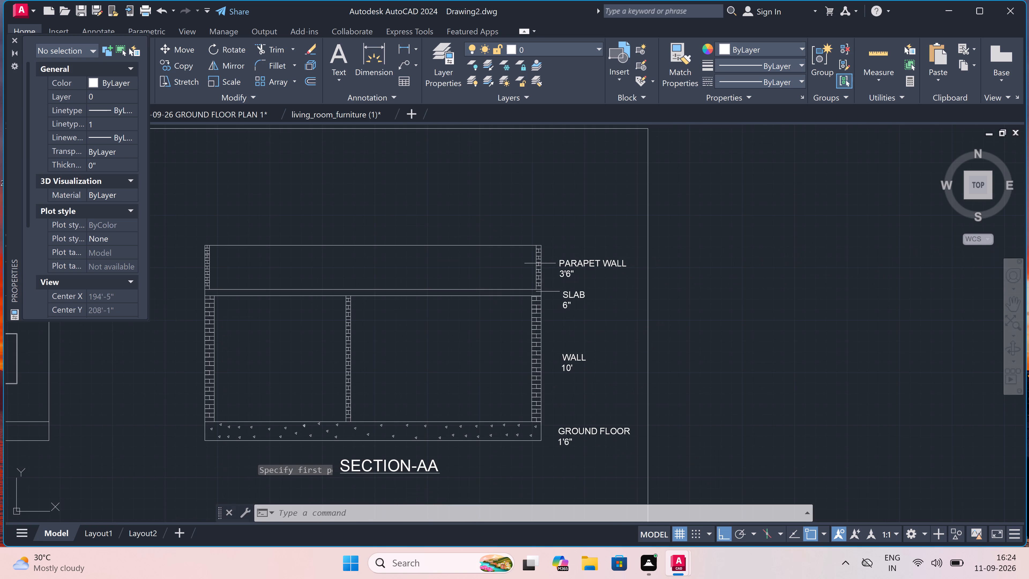
pyautogui.scroll(2, 555, 398)
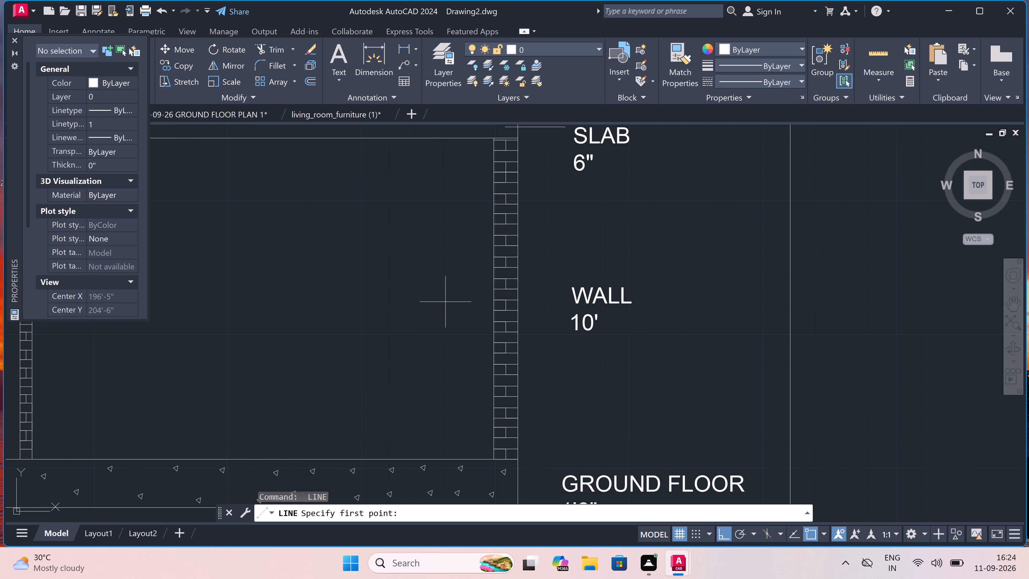
pyautogui.click(453, 297)
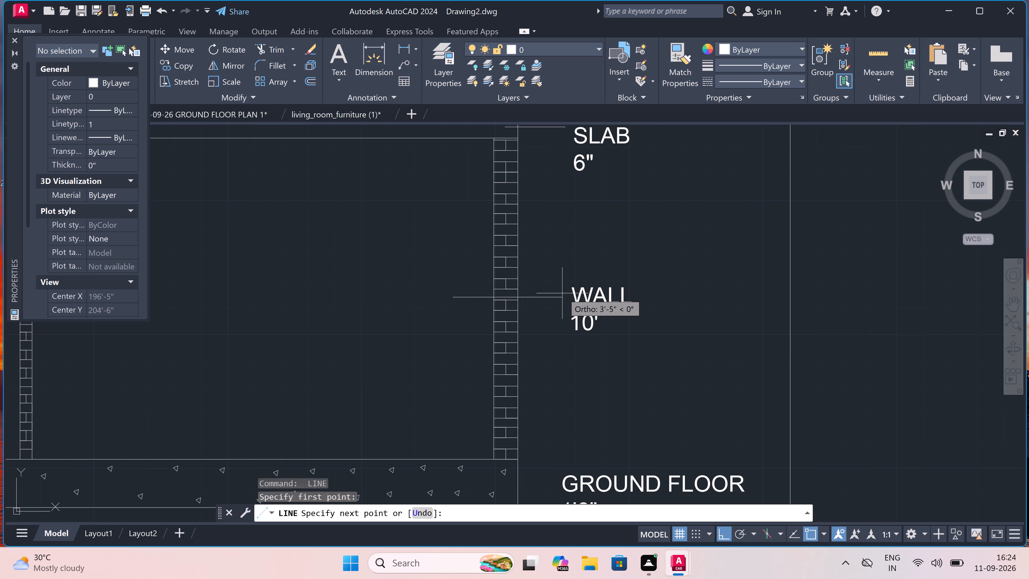
pyautogui.scroll(1, 564, 296)
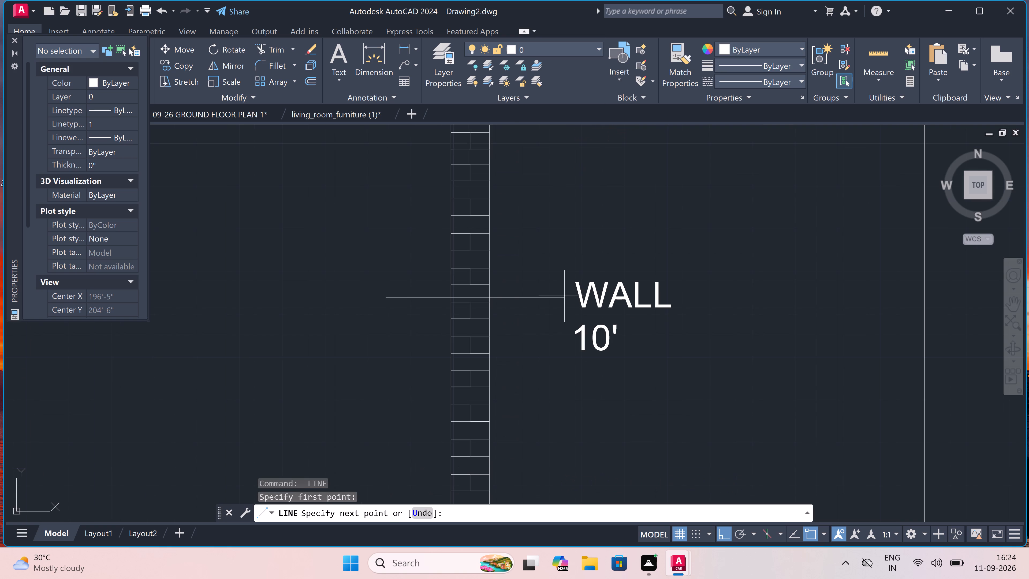
pyautogui.click(559, 297)
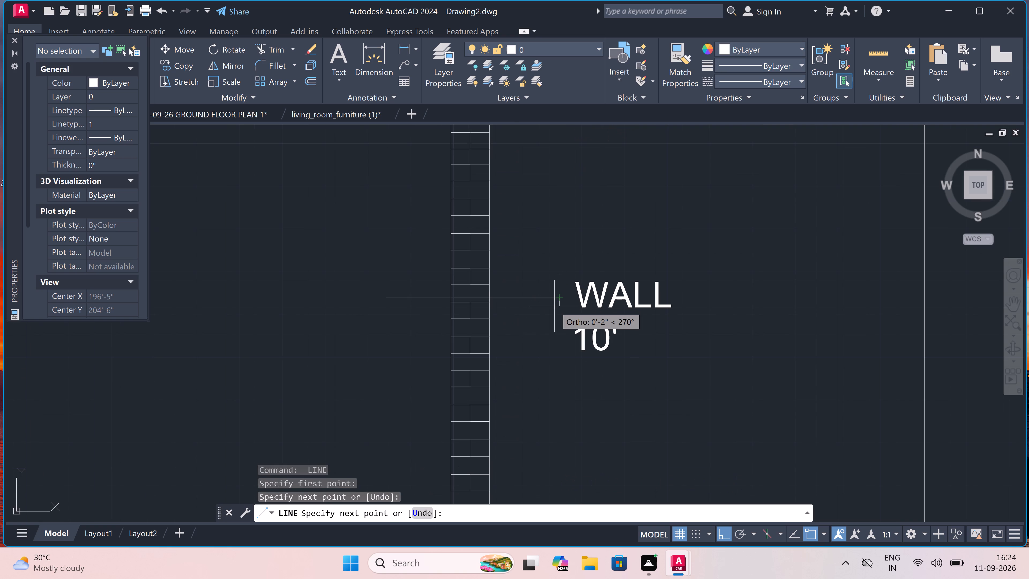
pyautogui.press('Escape')
# Draw a horizontal leader line about 2'-2" long from inside Section-AA's ground floor base to just before the GROUND FLOOR label.
pyautogui.scroll(-4, 552, 303)
pyautogui.scroll(3, 551, 352)
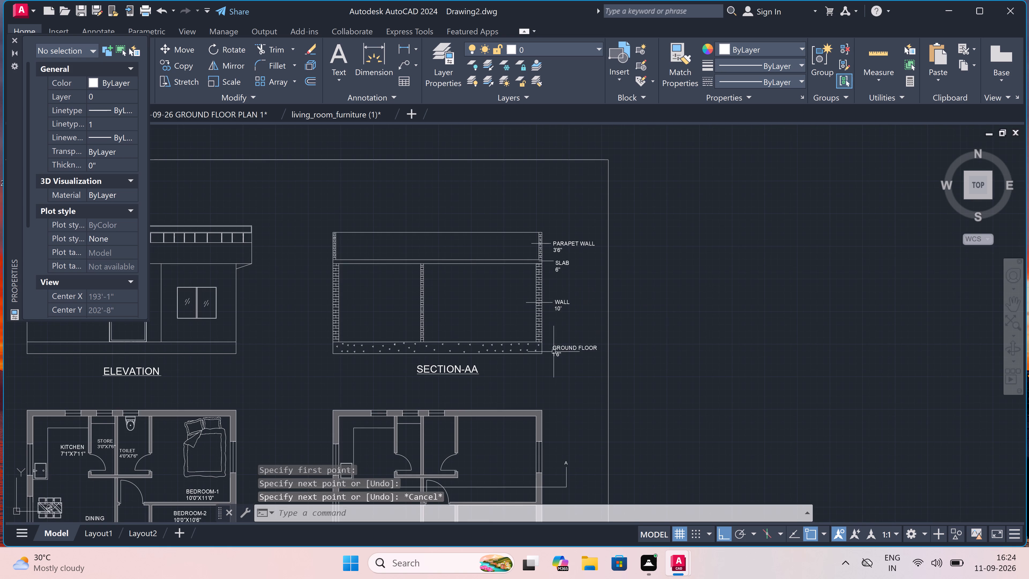
pyautogui.scroll(1, 551, 352)
pyautogui.press('space')
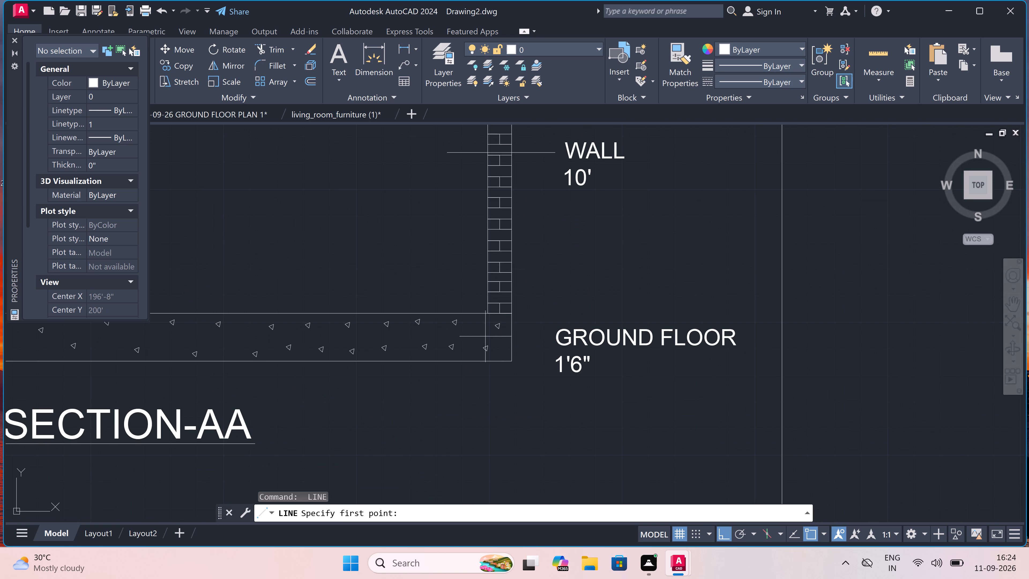
pyautogui.click(473, 334)
pyautogui.scroll(1, 542, 344)
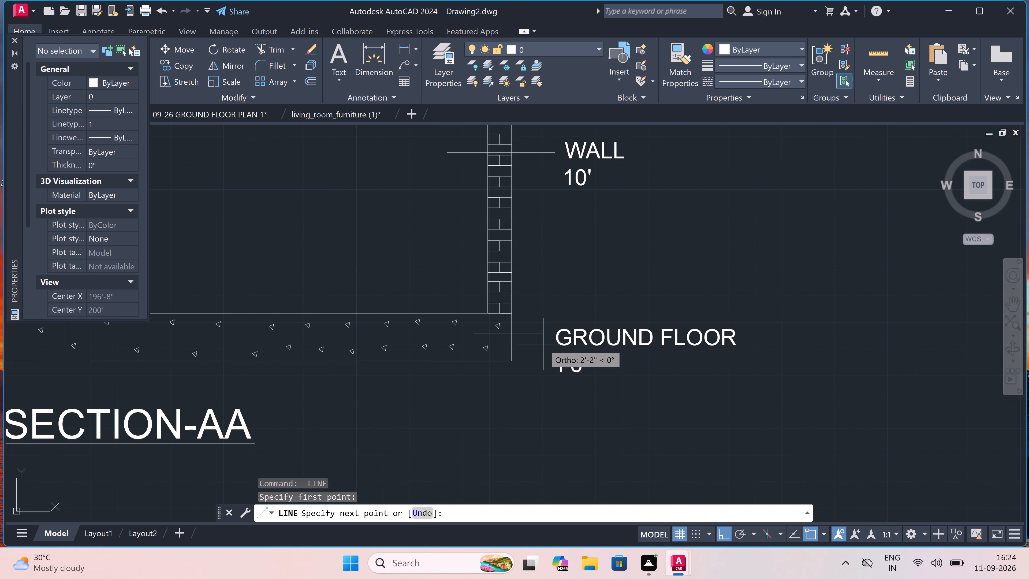
pyautogui.scroll(2, 542, 344)
pyautogui.click(543, 307)
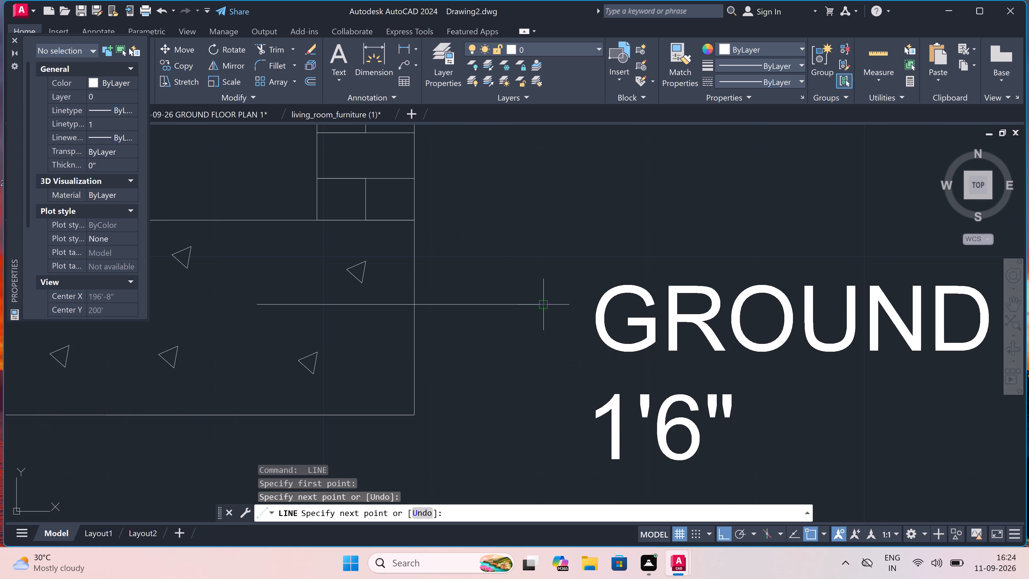
pyautogui.press('Escape')
pyautogui.scroll(-10, 543, 308)
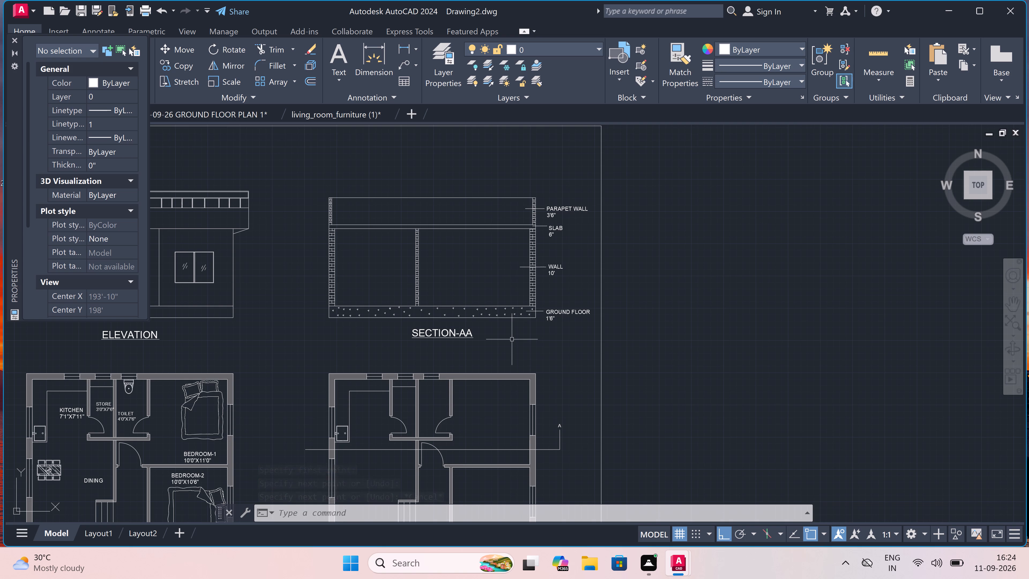
# Hatch Section-AA's slab with a solid fill in colour 99,100,102 at a transparency of 39.
pyautogui.write('H')
pyautogui.press('space')
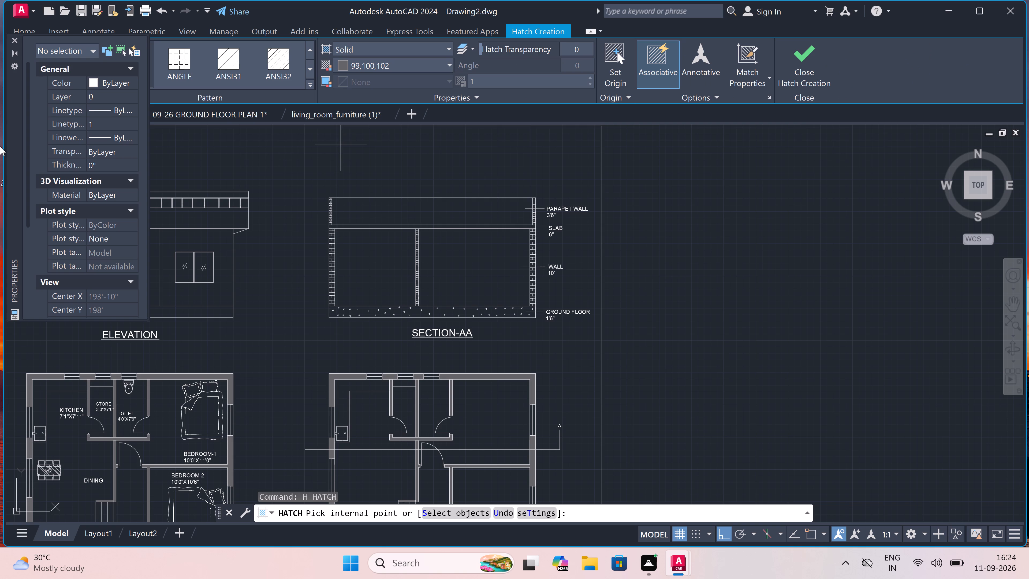
pyautogui.click(12, 40)
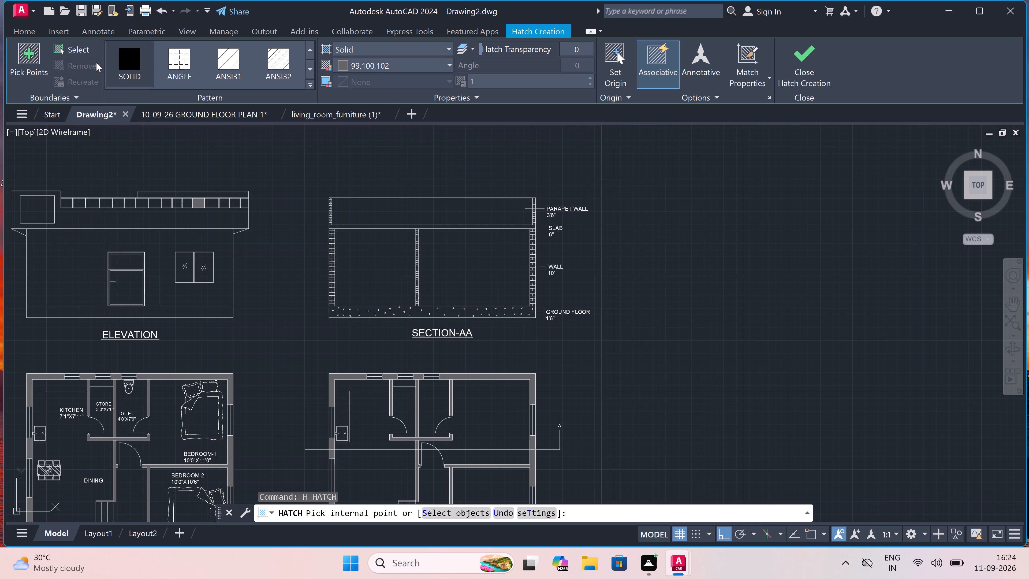
pyautogui.click(136, 57)
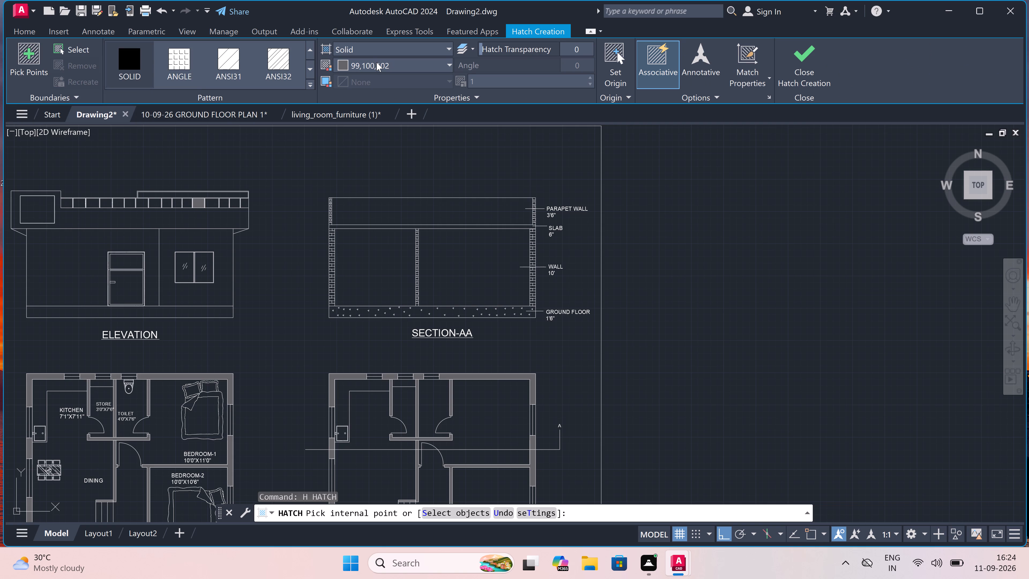
pyautogui.click(376, 62)
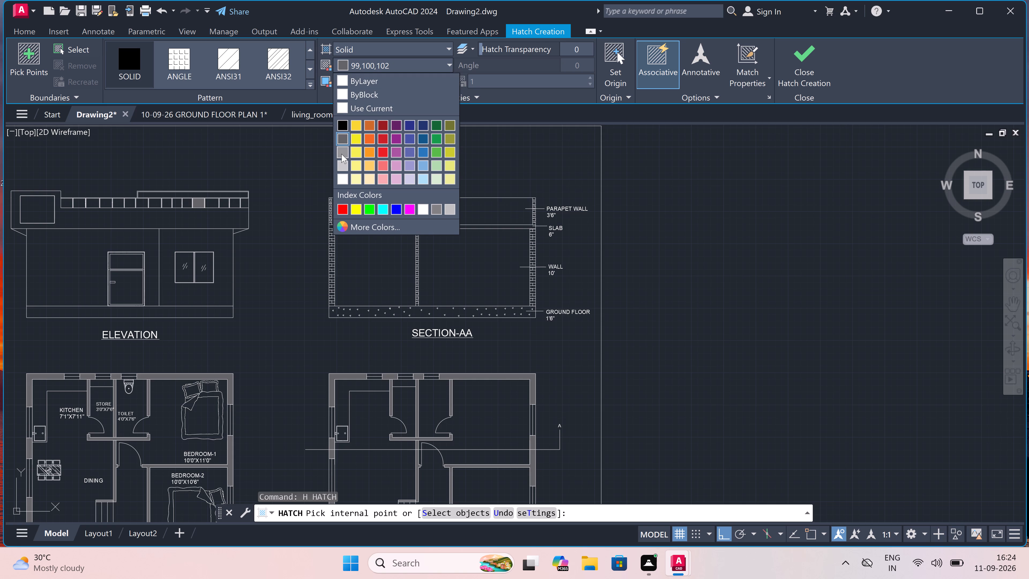
pyautogui.click(340, 152)
pyautogui.scroll(2, 367, 243)
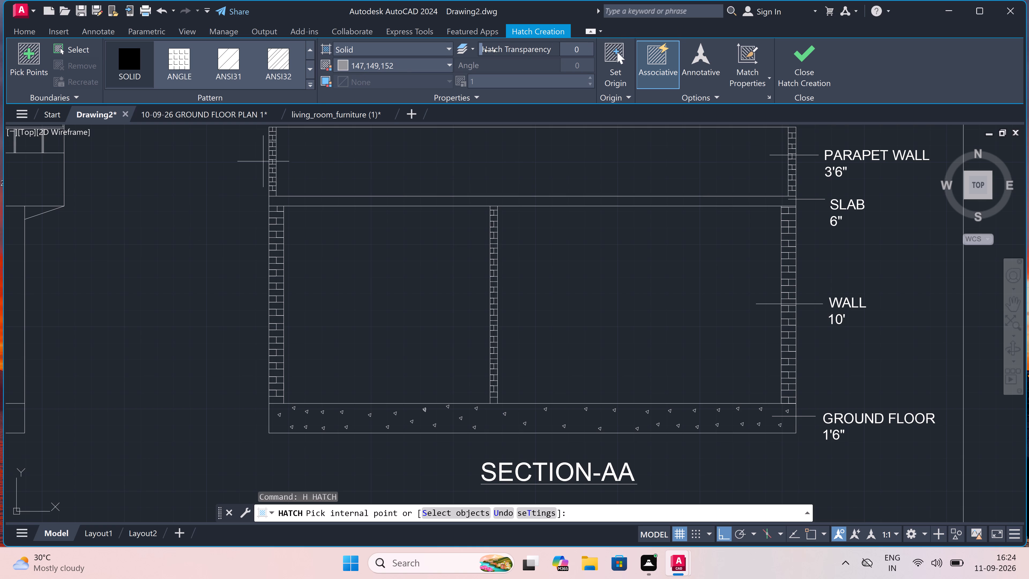
pyautogui.moveTo(487, 49); pyautogui.dragTo(540, 48)
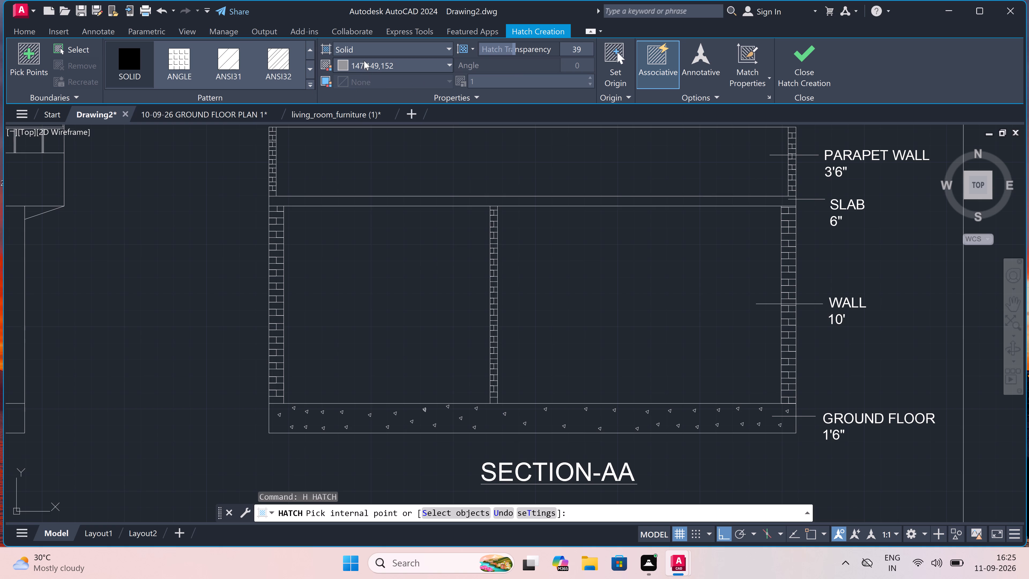
pyautogui.click(364, 61)
pyautogui.click(342, 136)
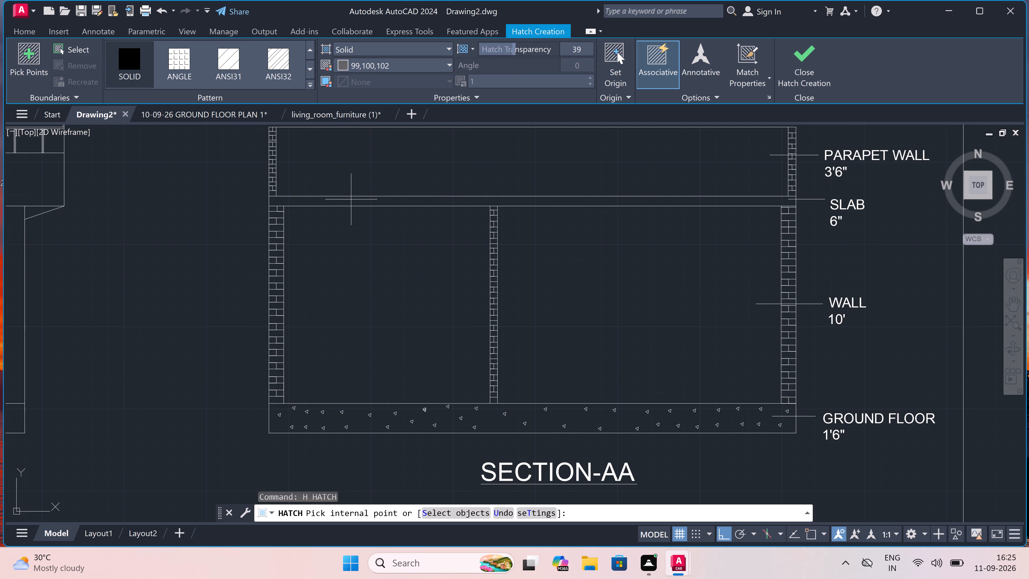
pyautogui.click(351, 196)
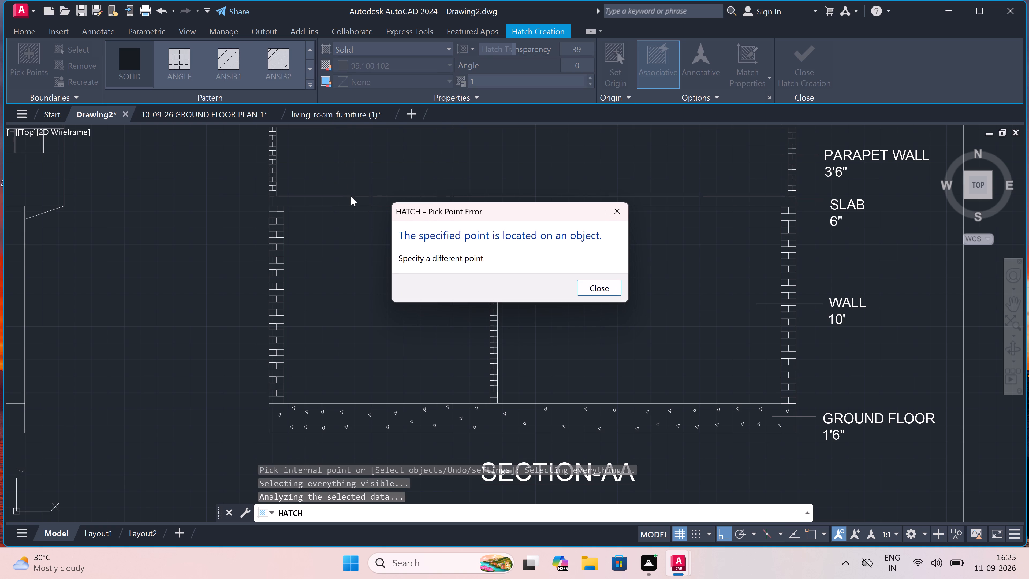
pyautogui.click(619, 208)
pyautogui.scroll(1, 505, 202)
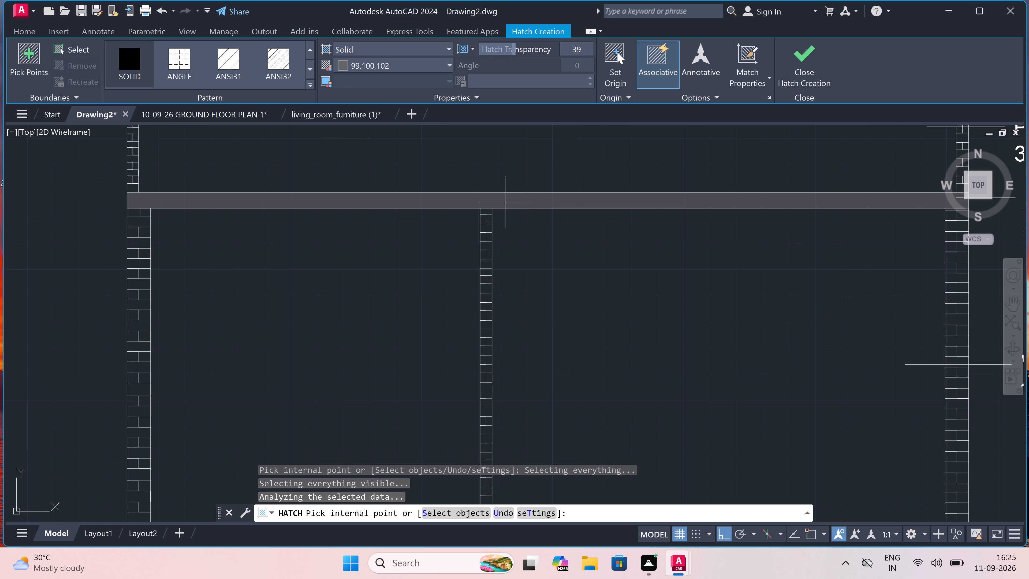
pyautogui.click(504, 201)
pyautogui.press('Escape')
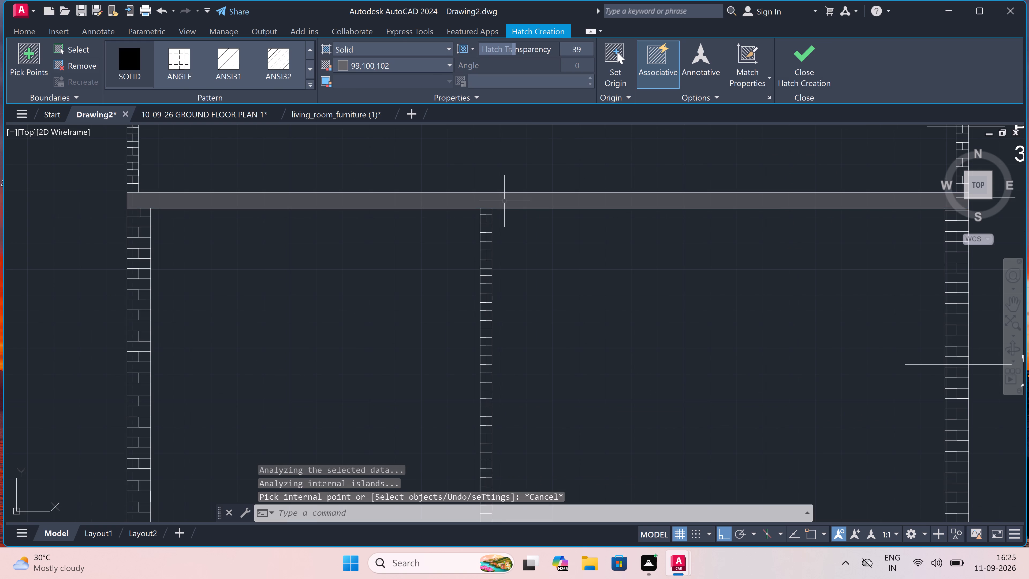
# Review Section-AA with its hatched slab and labels, along with the elevation and floor plans on the sheet.
pyautogui.scroll(-3, 504, 201)
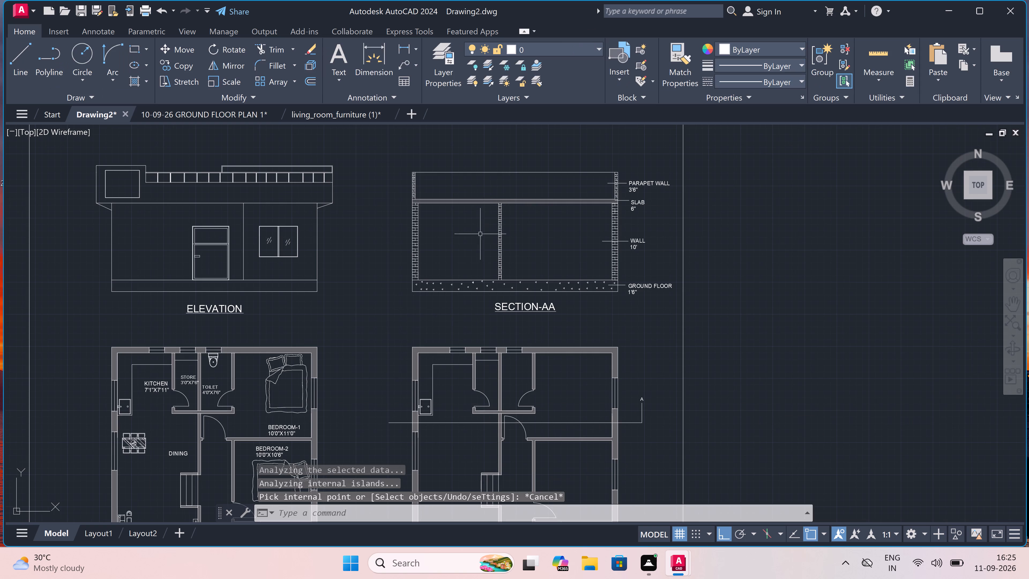
pyautogui.scroll(2, 465, 237)
pyautogui.scroll(-1, 465, 236)
pyautogui.scroll(-1, 475, 255)
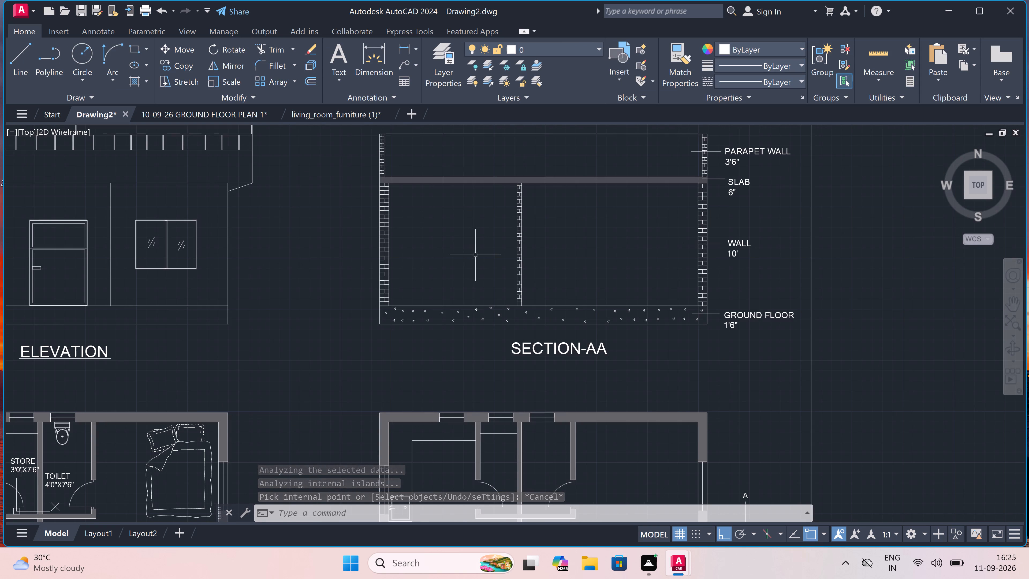
pyautogui.scroll(-1, 475, 255)
pyautogui.scroll(3, 524, 260)
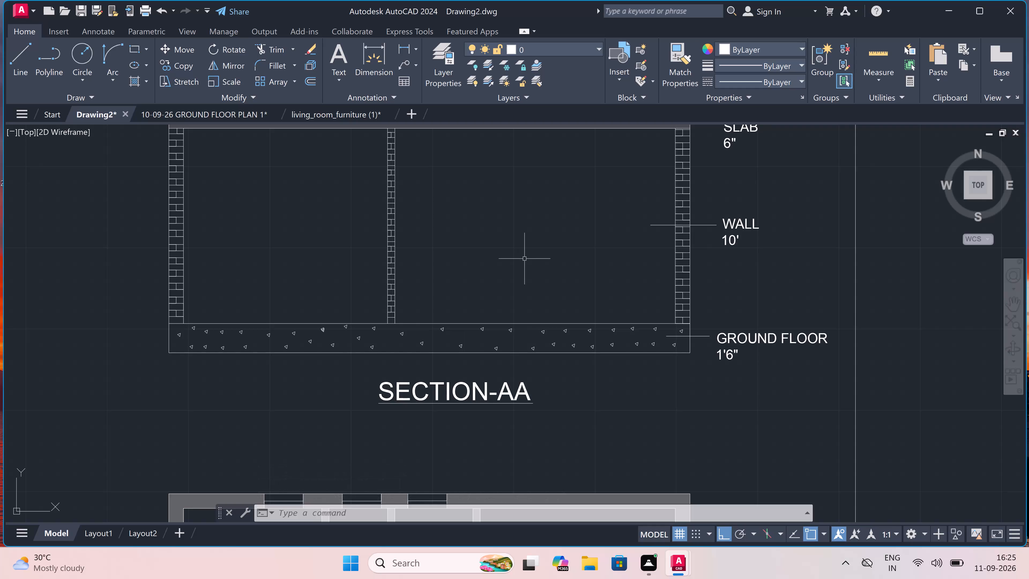
pyautogui.scroll(-2, 524, 259)
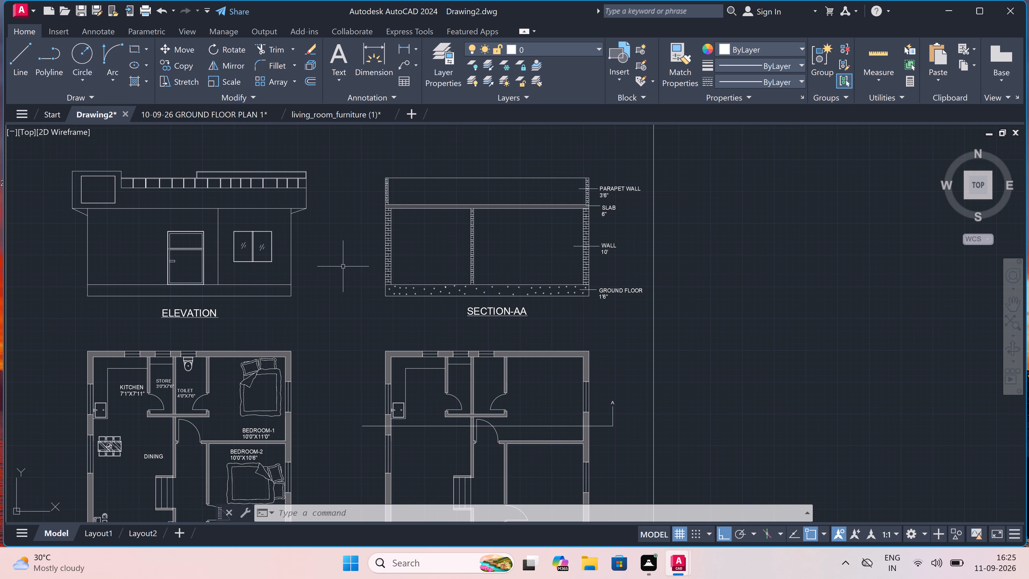
pyautogui.scroll(-1, 343, 266)
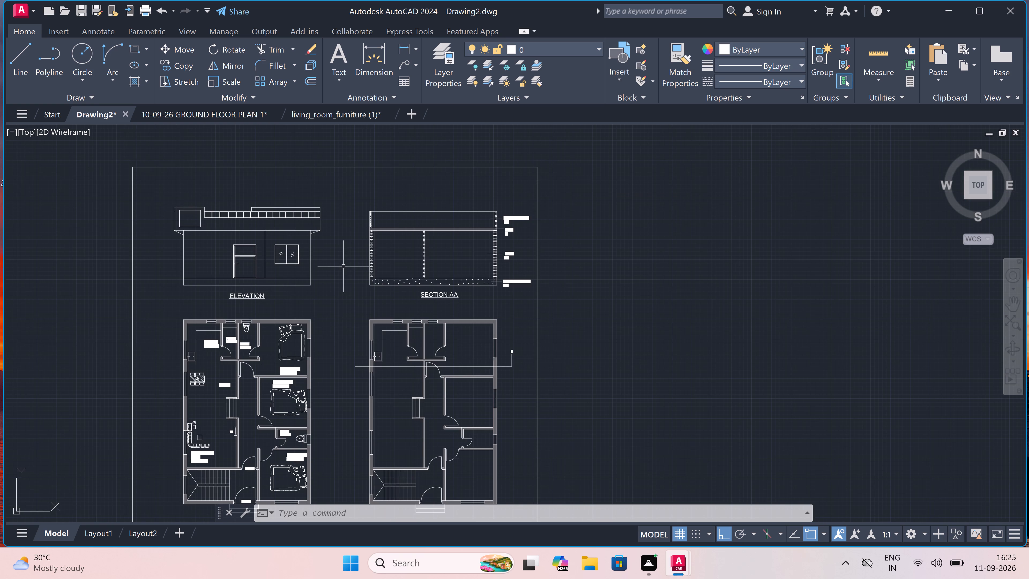
pyautogui.scroll(-1, 344, 268)
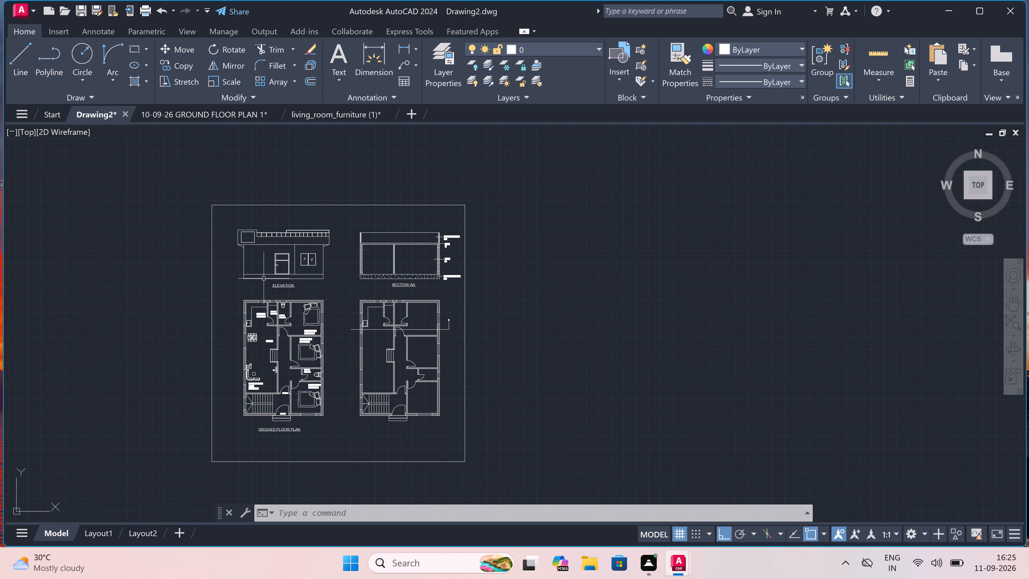
pyautogui.scroll(2, 252, 280)
pyautogui.scroll(-1, 252, 279)
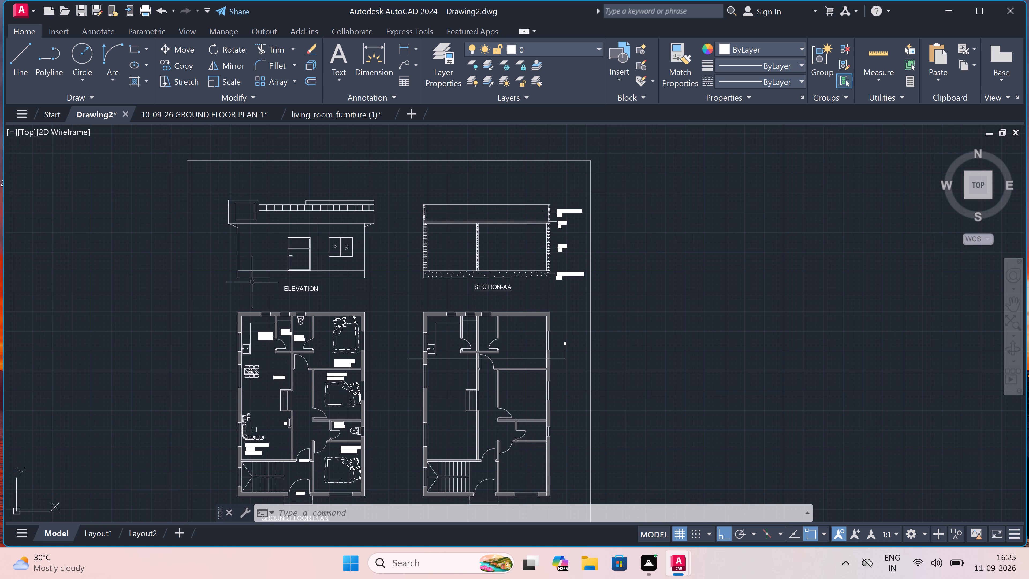
# Draw a vertical construction line through the lower end of the staircase's last riser beside the entry in the ground floor plan.
pyautogui.scroll(-2, 252, 282)
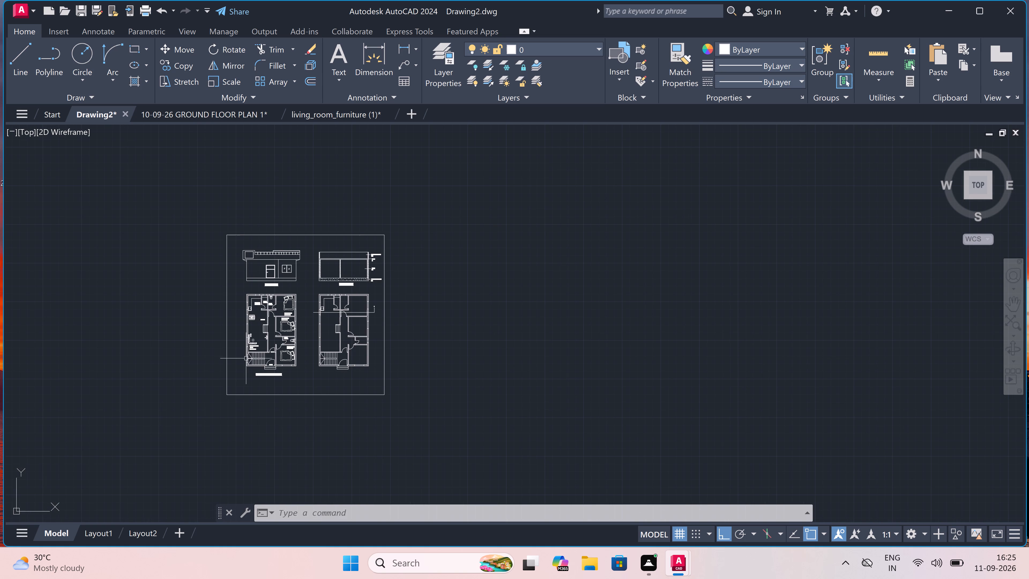
pyautogui.scroll(2, 253, 363)
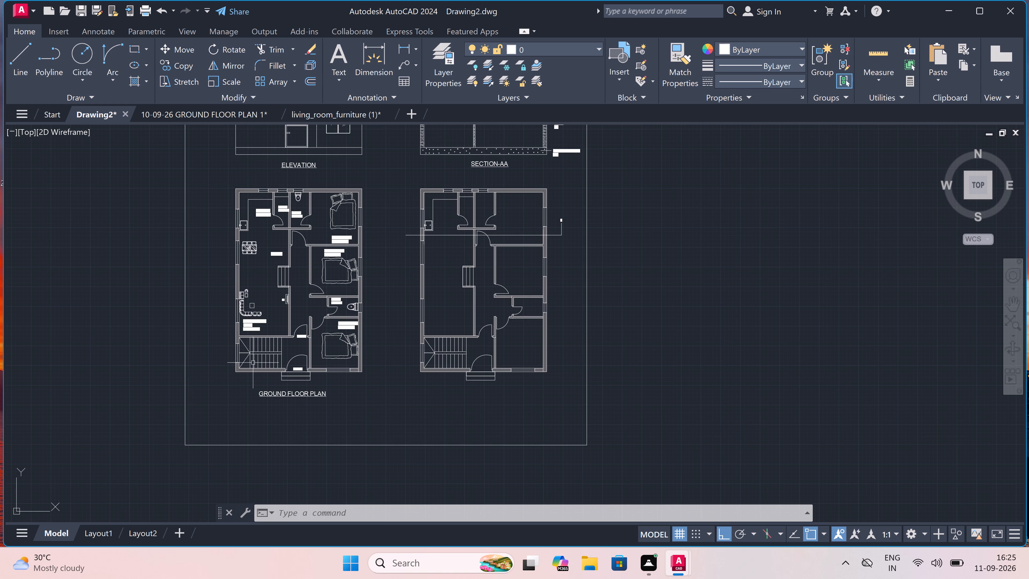
pyautogui.scroll(-1, 253, 363)
pyautogui.scroll(4, 254, 359)
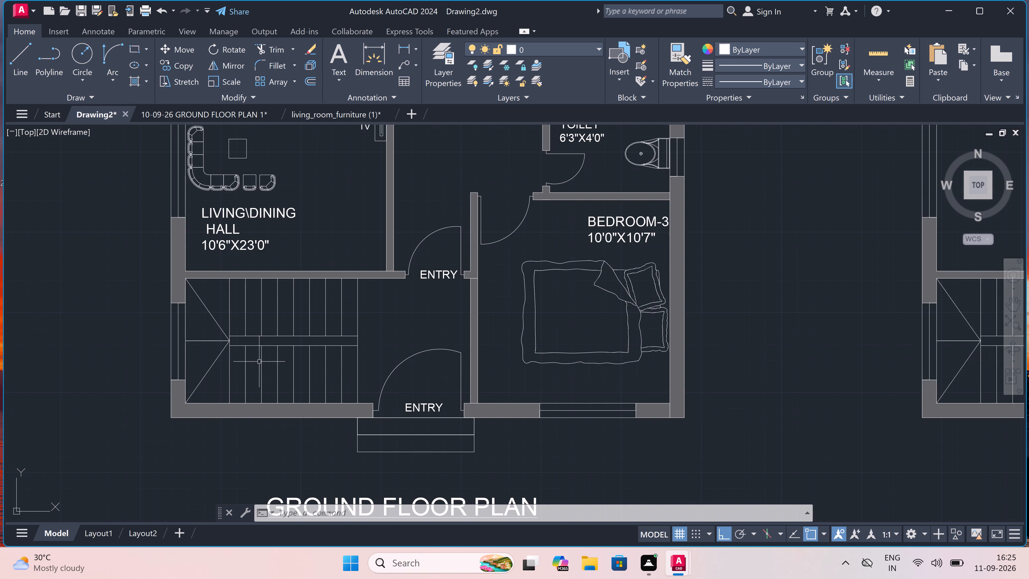
pyautogui.write('XL')
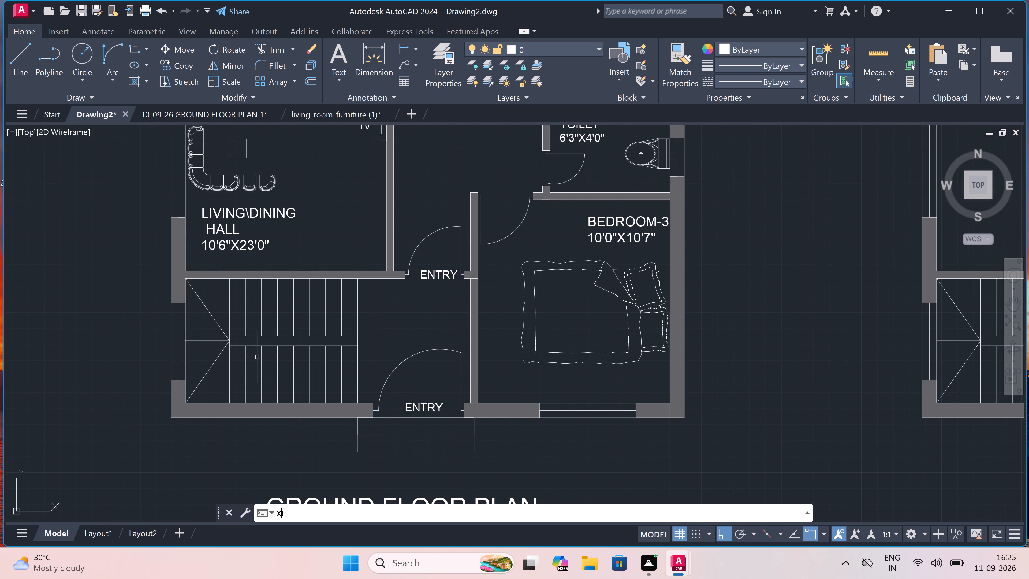
pyautogui.press('space')
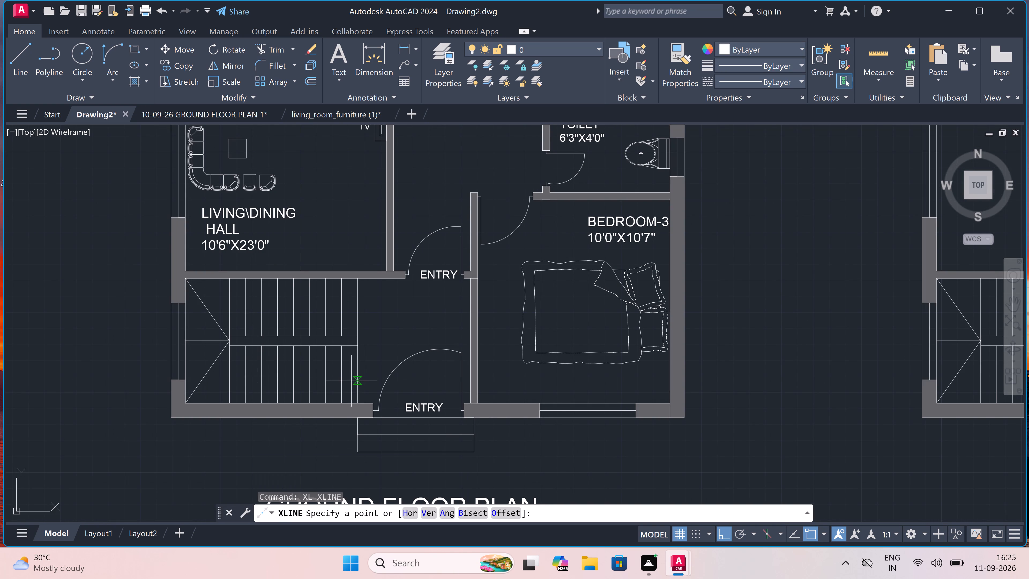
pyautogui.click(357, 403)
pyautogui.click(364, 336)
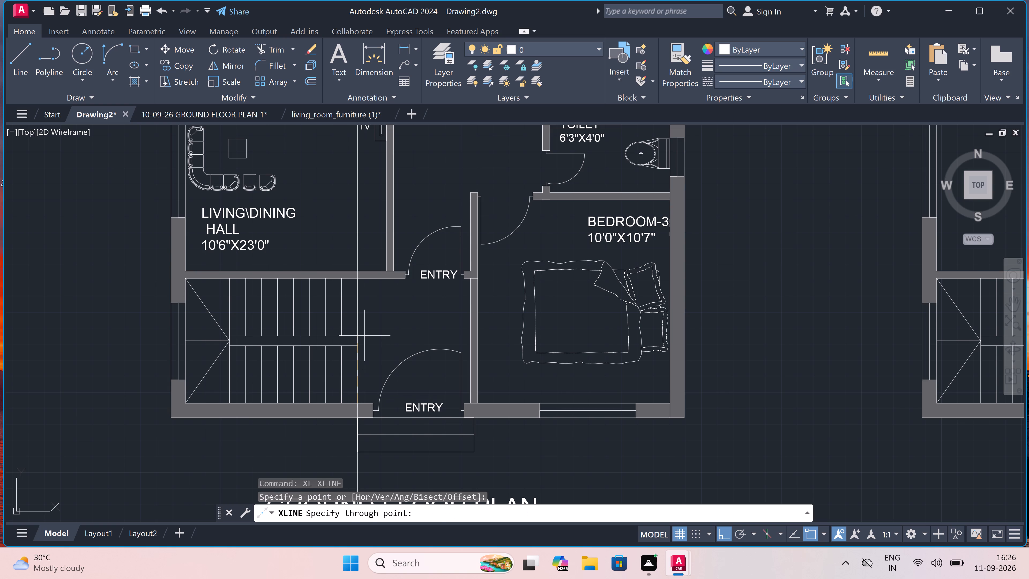
pyautogui.press('Escape')
# Draw a vertical line in the elevation from the underside of the roof band at the staircase-side outer wall up to the parapet top.
pyautogui.scroll(-6, 364, 336)
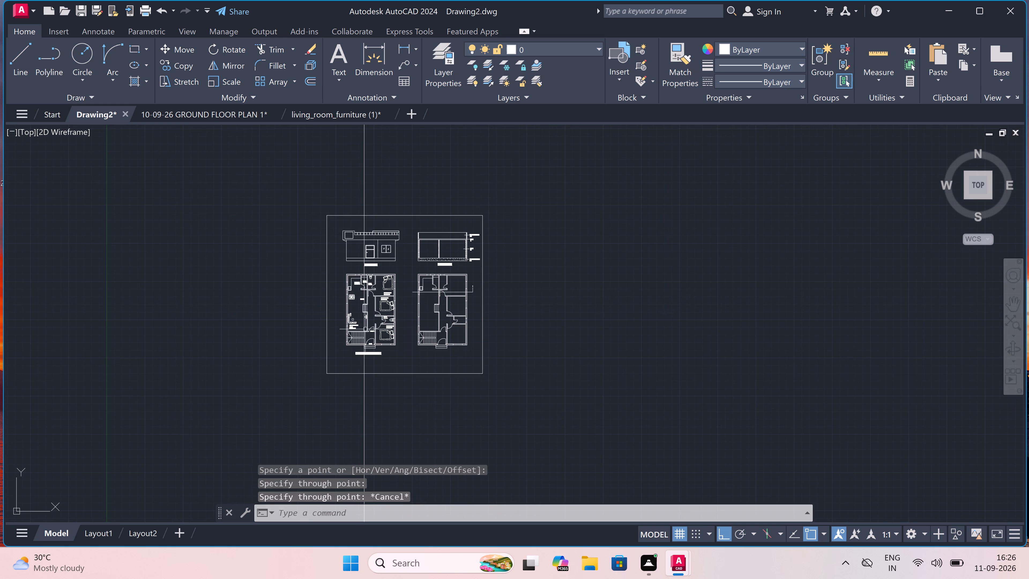
pyautogui.scroll(5, 368, 245)
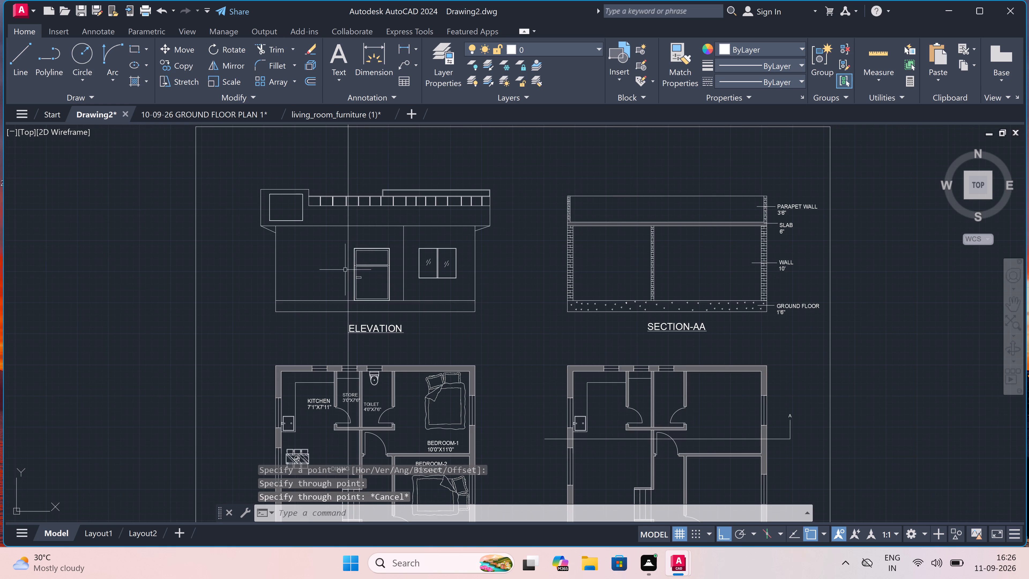
pyautogui.scroll(2, 324, 257)
pyautogui.scroll(-1, 324, 256)
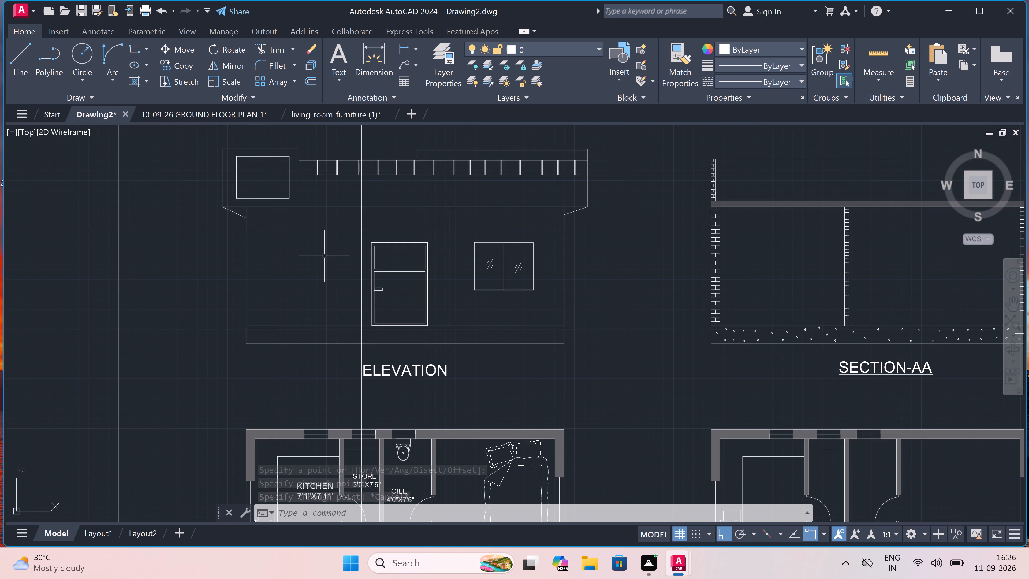
pyautogui.scroll(2, 330, 173)
pyautogui.scroll(-1, 330, 173)
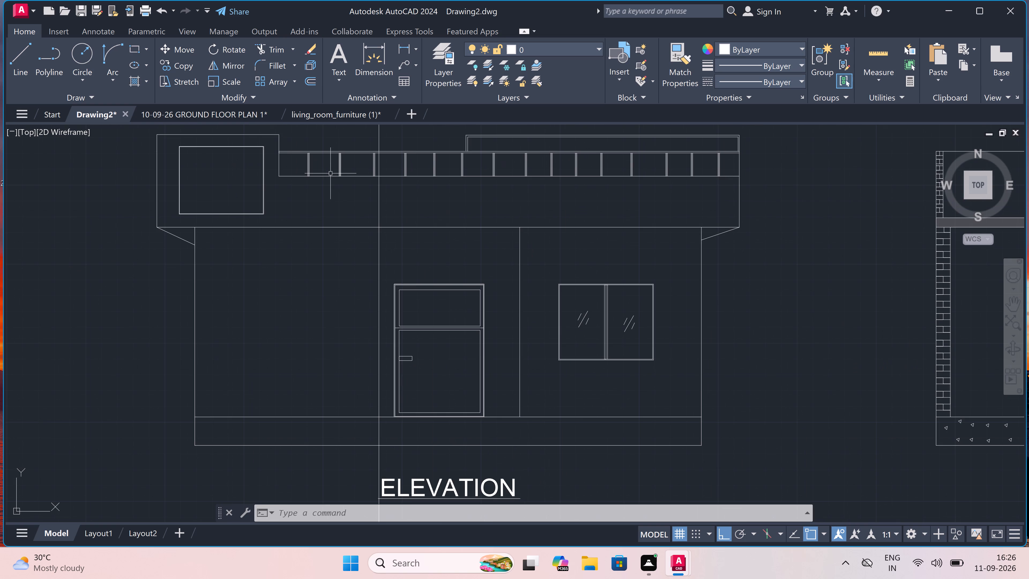
pyautogui.press('l')
pyautogui.press('space')
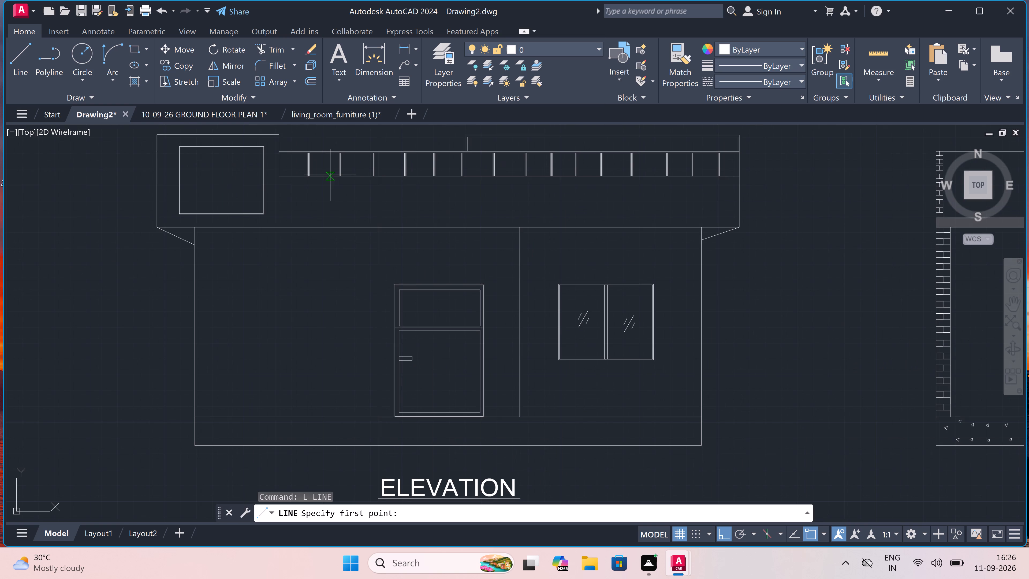
pyautogui.scroll(-2, 328, 177)
pyautogui.scroll(1, 271, 200)
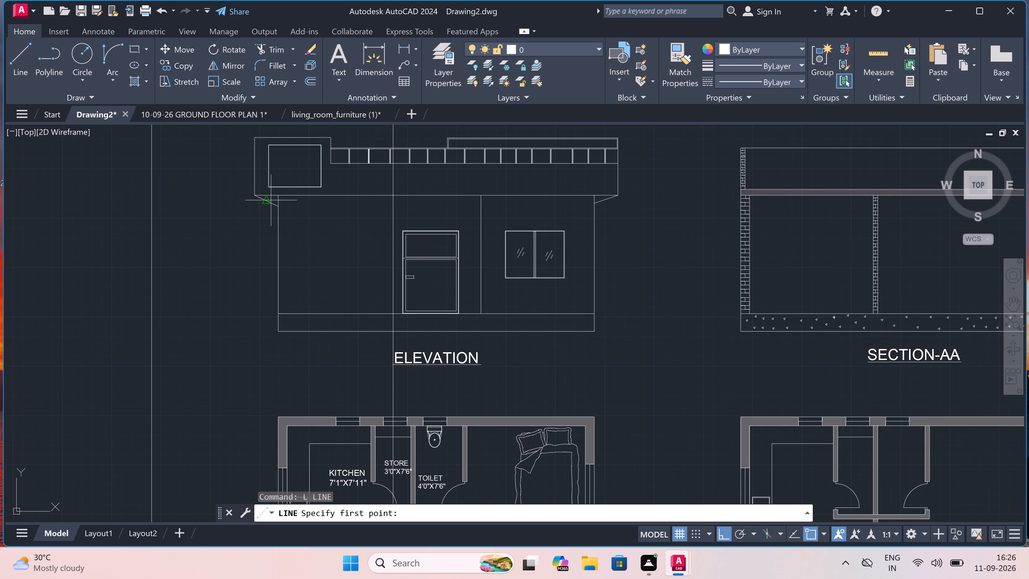
pyautogui.click(275, 195)
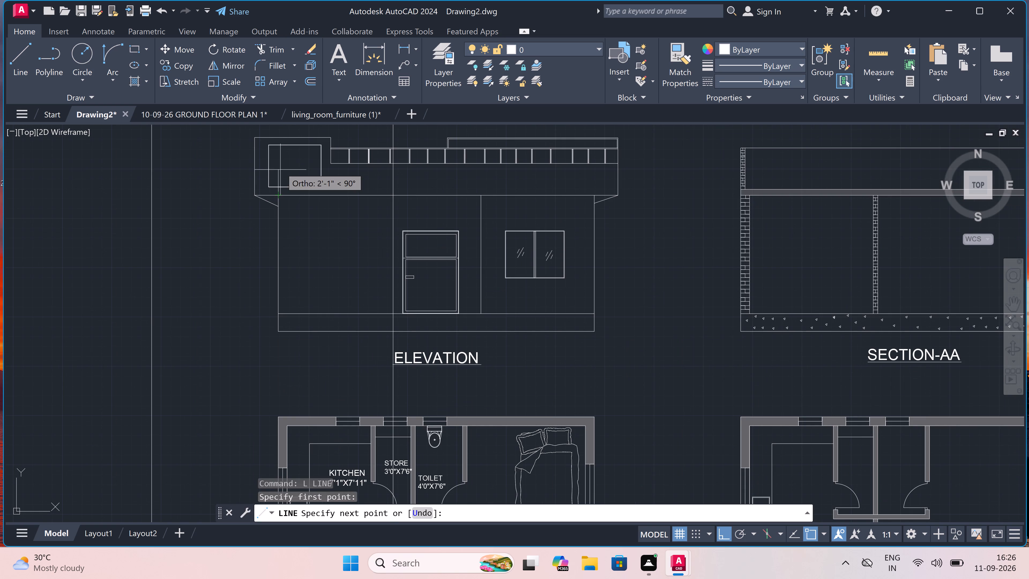
pyautogui.click(279, 139)
pyautogui.press('Escape')
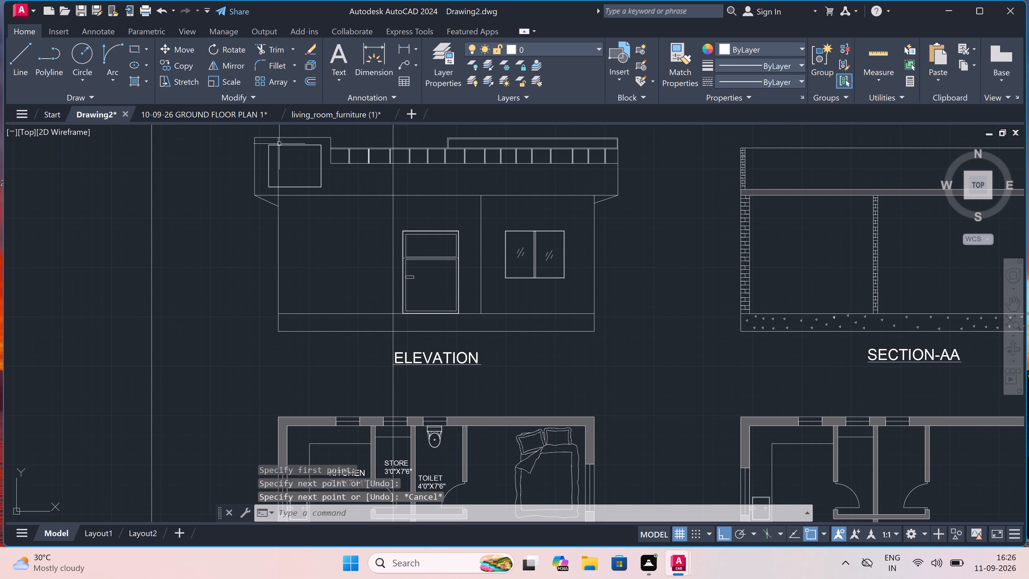
# Trim the parapet posts, rail line, slab line and square frame's inner side on the staircase side of the elevation's construction line.
pyautogui.press('t')
pyautogui.press('r')
pyautogui.press('space')
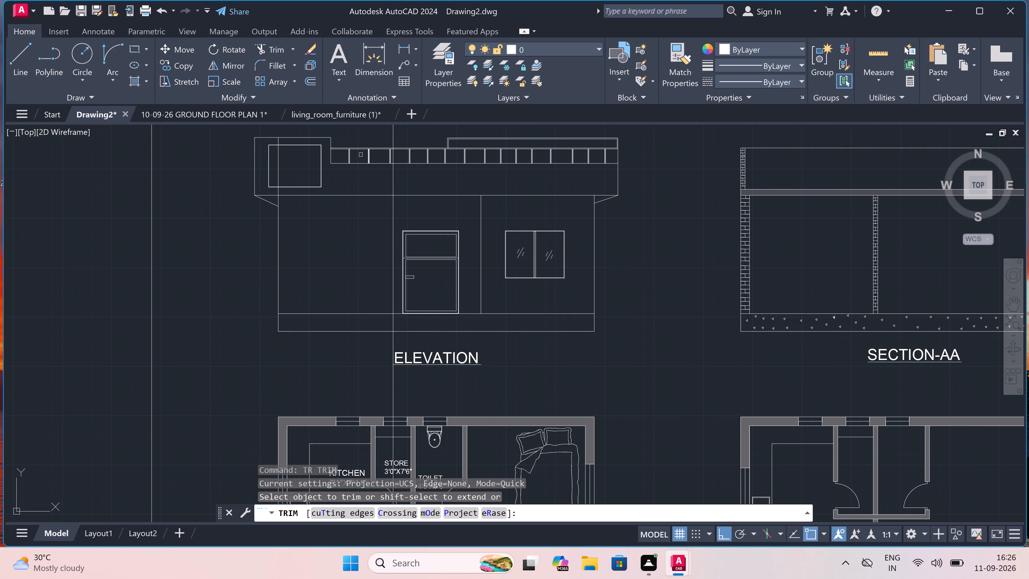
pyautogui.scroll(2, 373, 156)
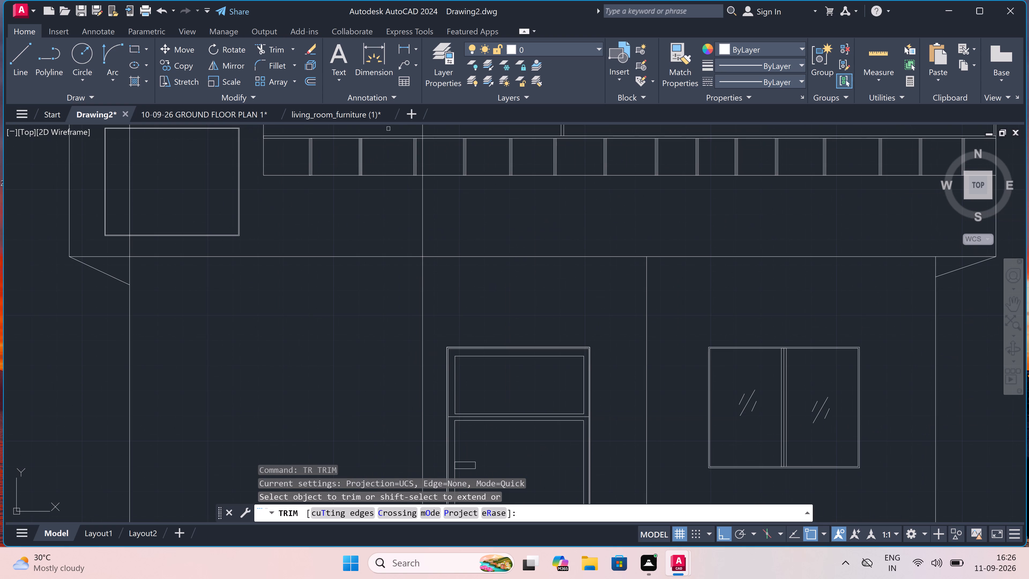
pyautogui.scroll(2, 407, 153)
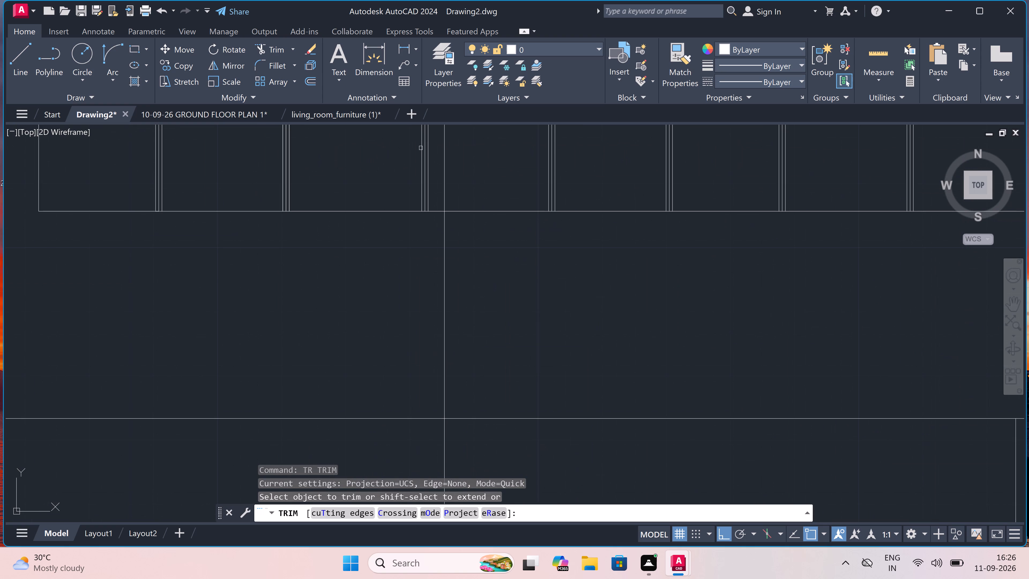
pyautogui.click(433, 144)
pyautogui.scroll(-4, 284, 155)
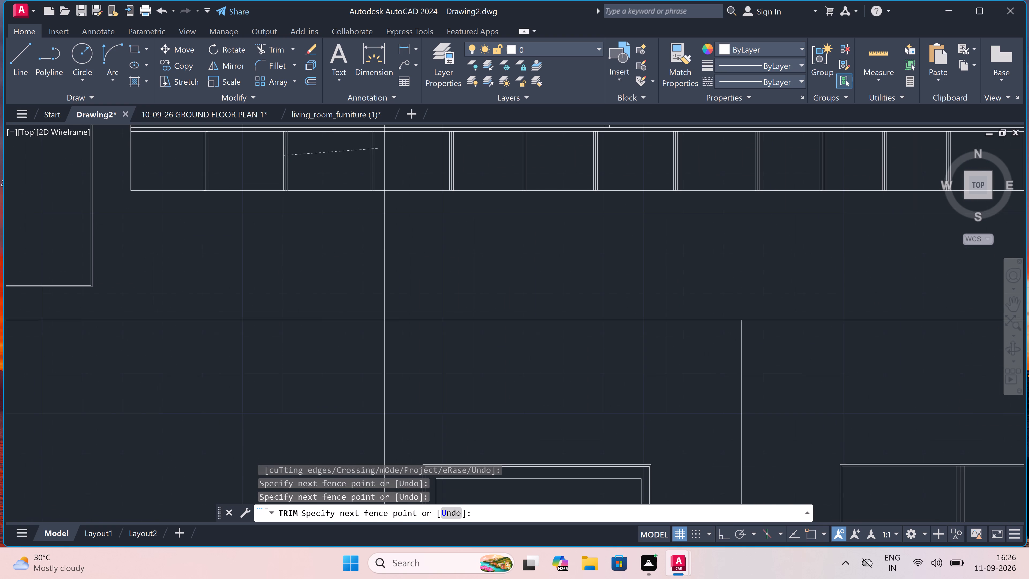
pyautogui.click(234, 154)
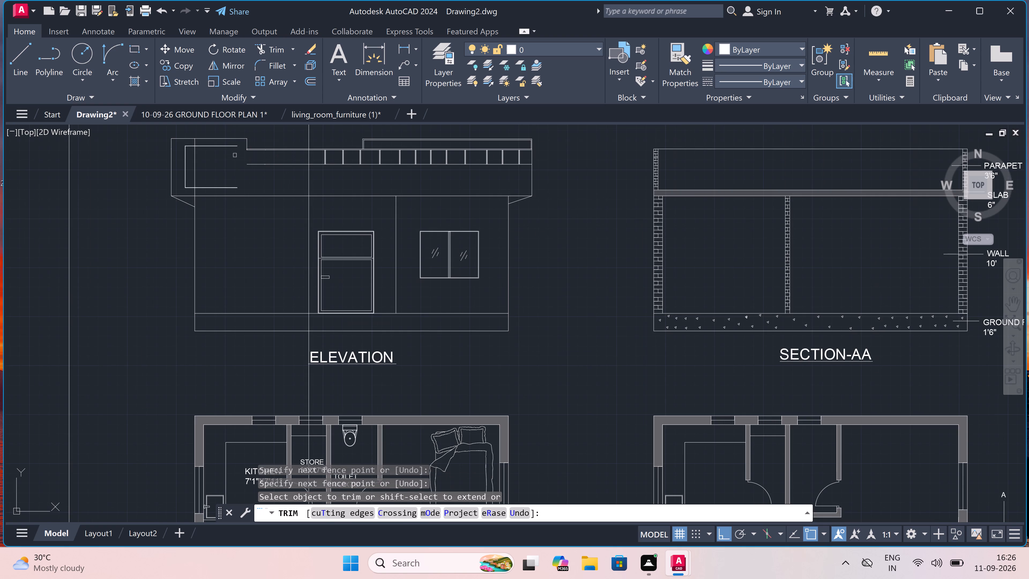
pyautogui.click(297, 154)
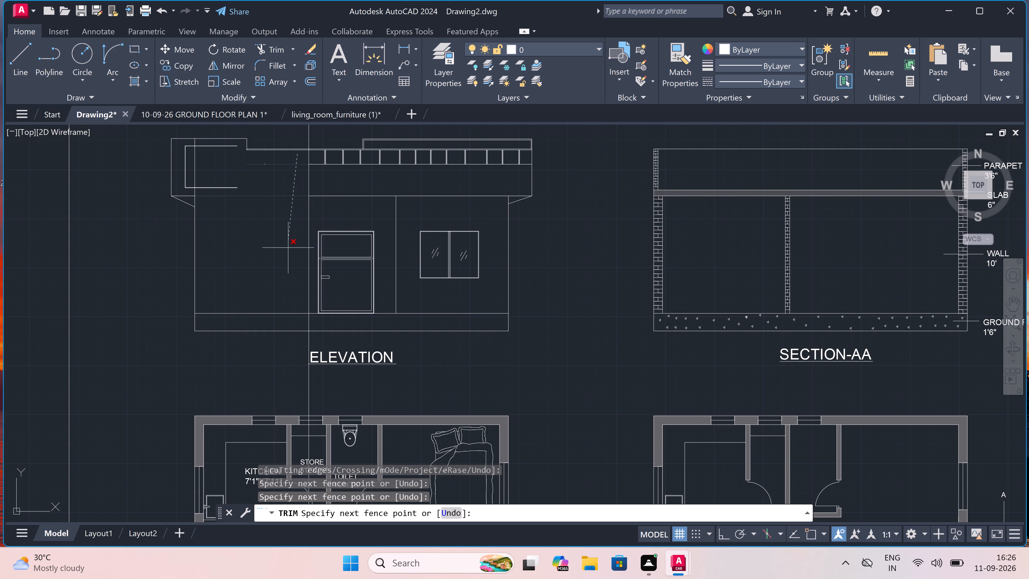
pyautogui.click(288, 253)
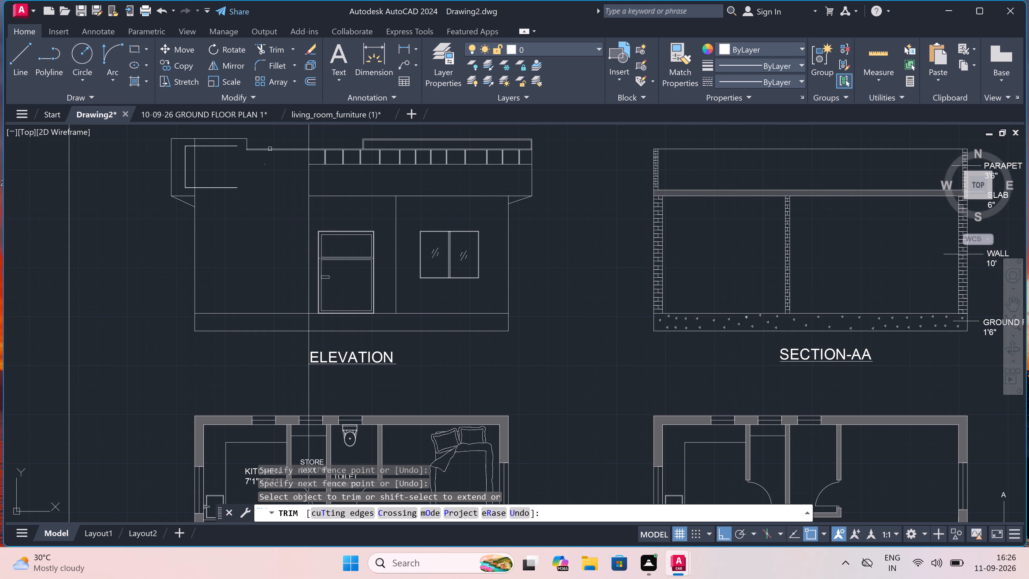
# Trim the roof overhang outside the elevation's extended staircase wall line, including its sloped bracket and the square frame's outer side.
pyautogui.doubleClick(251, 138)
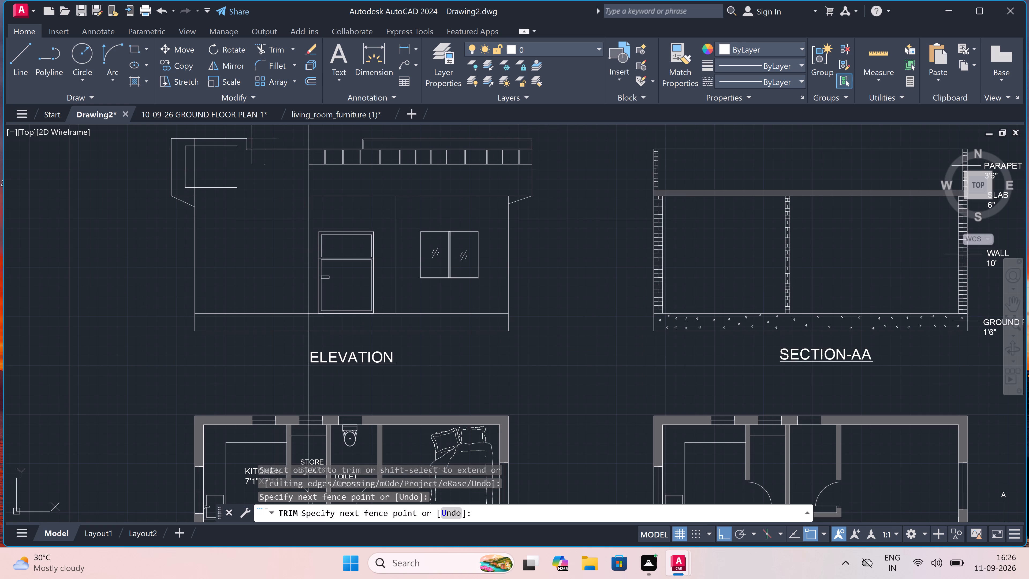
pyautogui.click(174, 136)
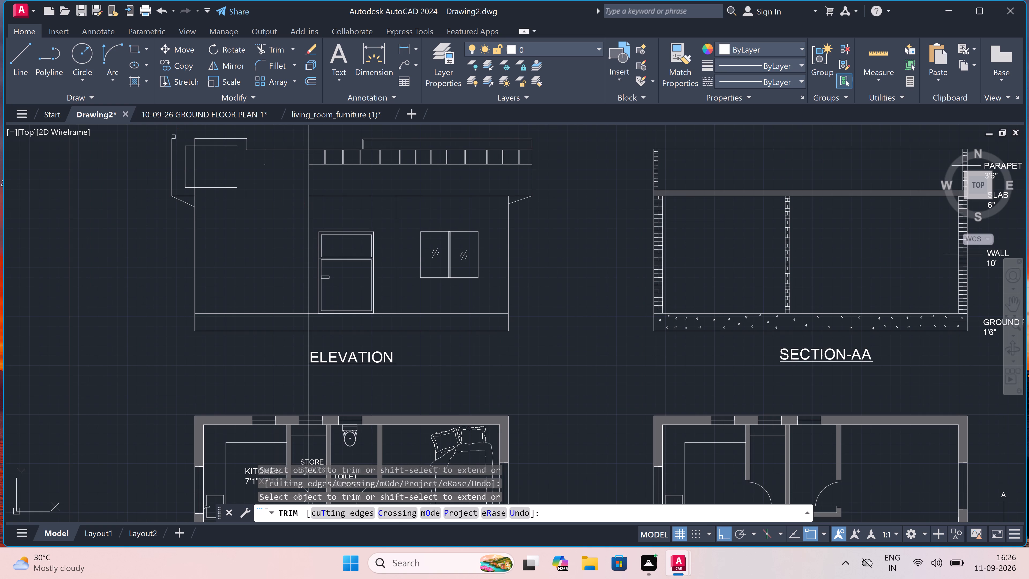
pyautogui.click(169, 141)
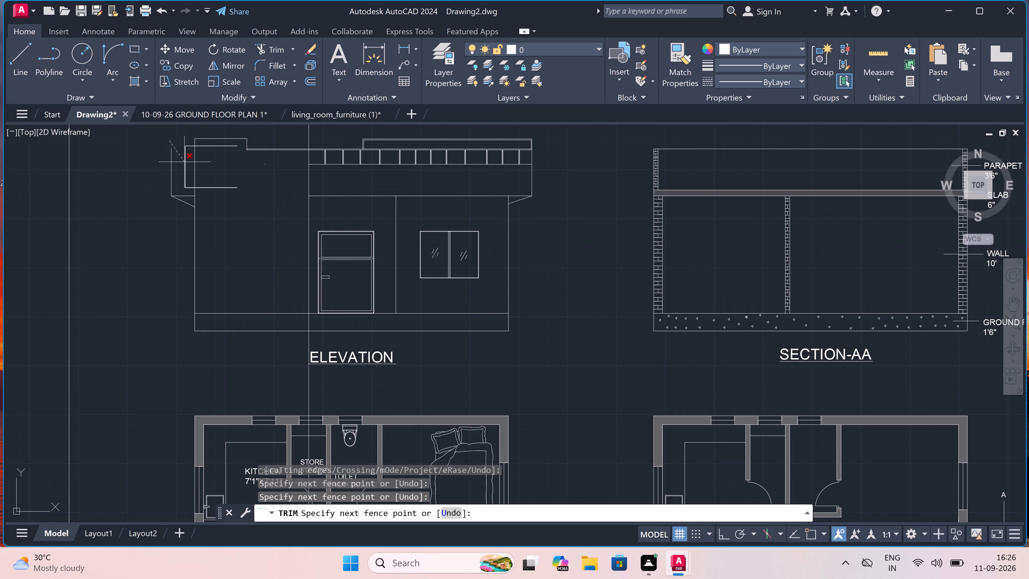
pyautogui.click(185, 162)
pyautogui.click(185, 162)
pyautogui.click(185, 162)
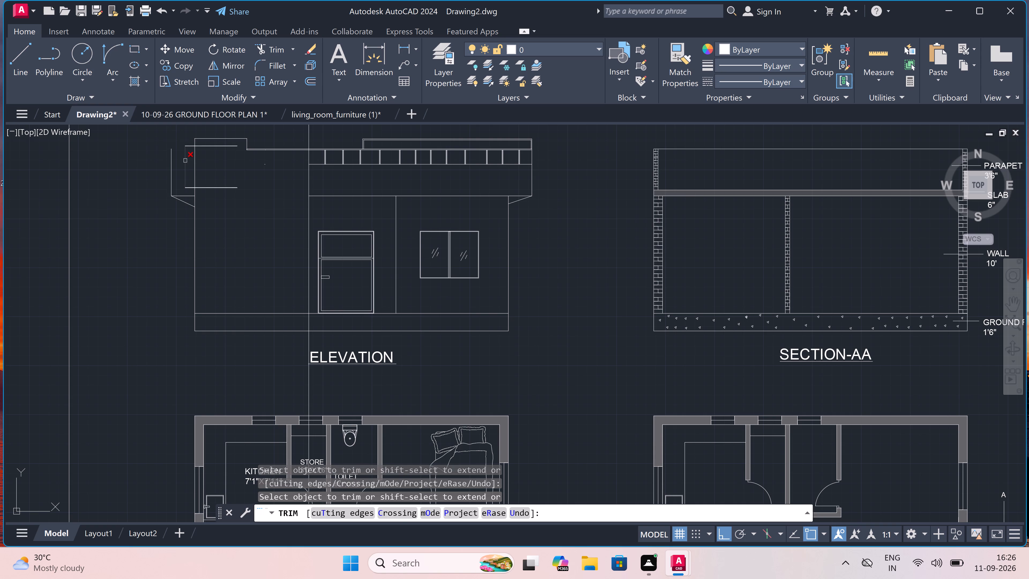
pyautogui.moveTo(187, 155); pyautogui.dragTo(173, 204)
pyautogui.moveTo(174, 196); pyautogui.dragTo(174, 194)
pyautogui.click(174, 191)
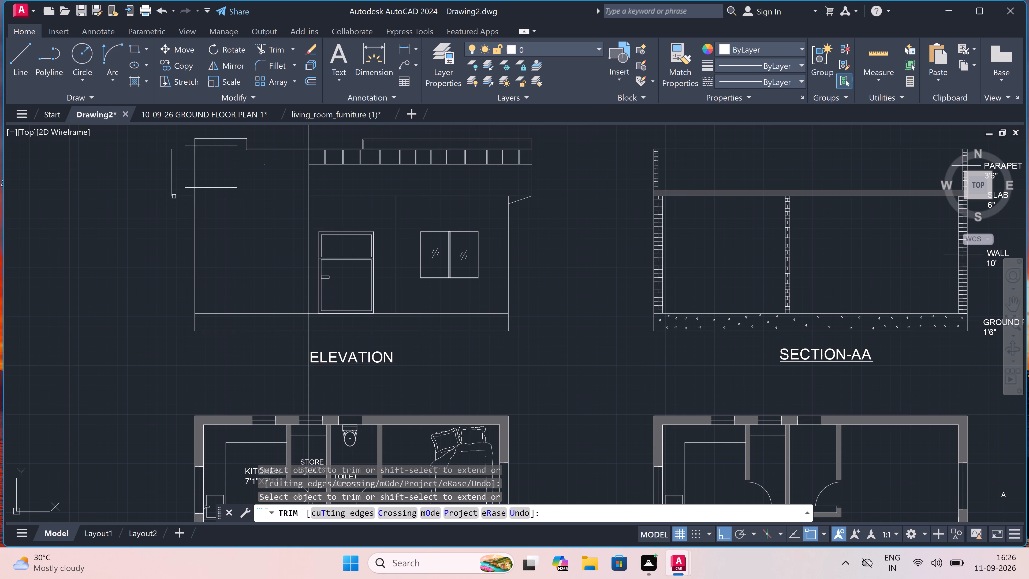
pyautogui.doubleClick(174, 185)
pyautogui.click(172, 183)
pyautogui.click(172, 183)
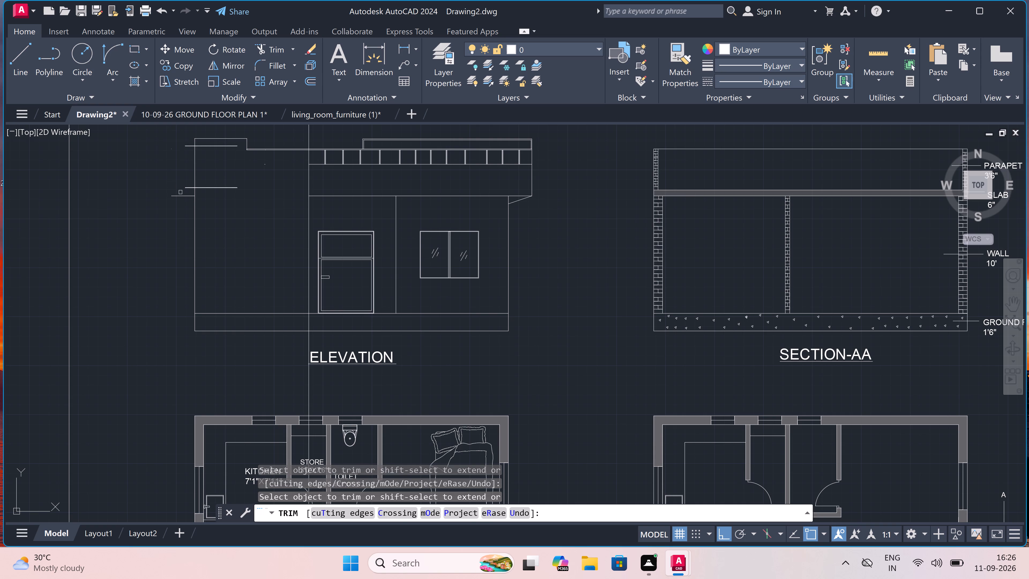
pyautogui.click(184, 194)
pyautogui.moveTo(184, 194); pyautogui.dragTo(184, 203)
pyautogui.tripleClick(184, 203)
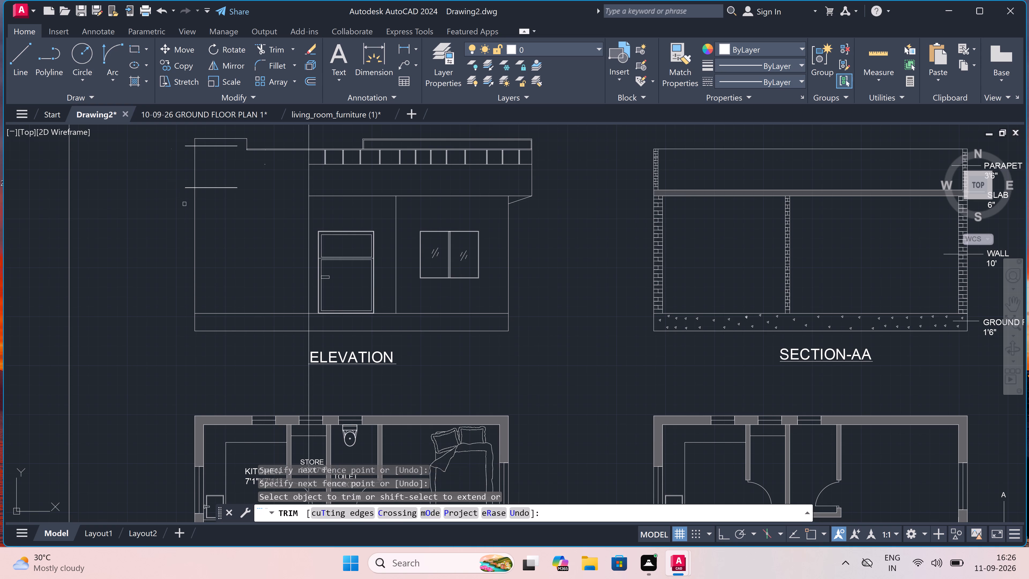
# Trim away the square frame's remaining horizontal lines in the elevation's staircase block.
pyautogui.click(189, 184)
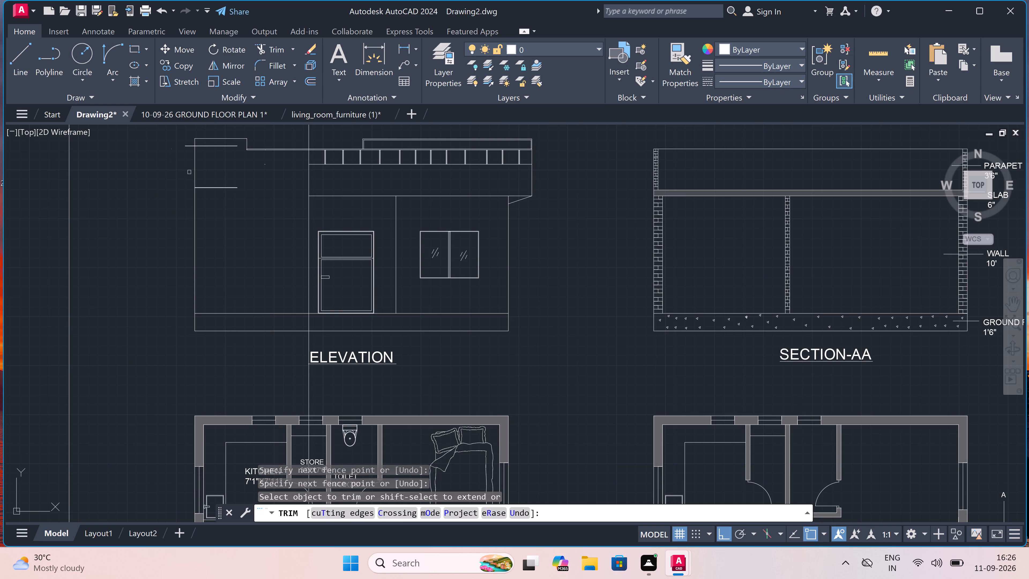
pyautogui.moveTo(190, 143); pyautogui.dragTo(190, 147)
pyautogui.click(187, 164)
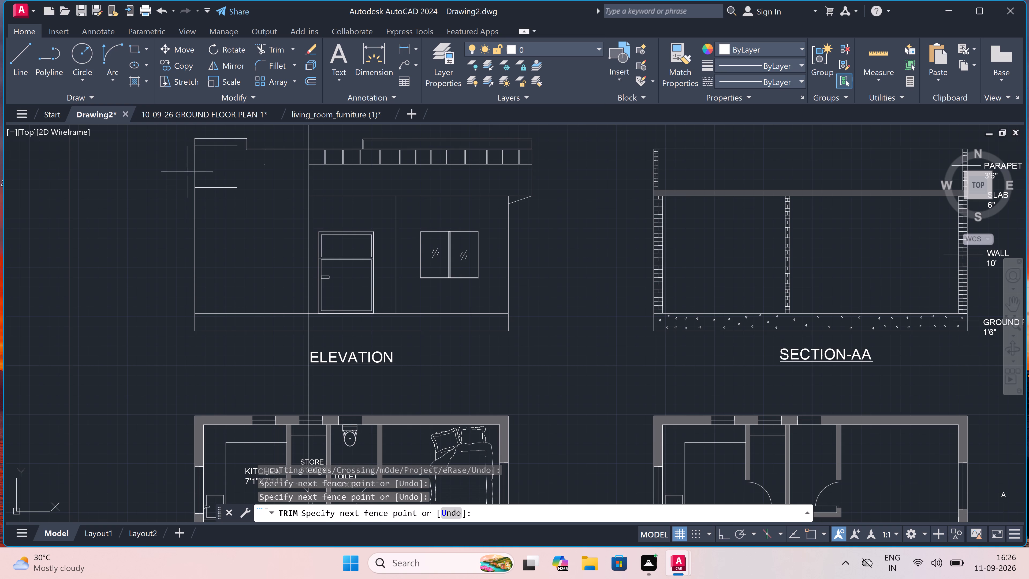
pyautogui.click(180, 184)
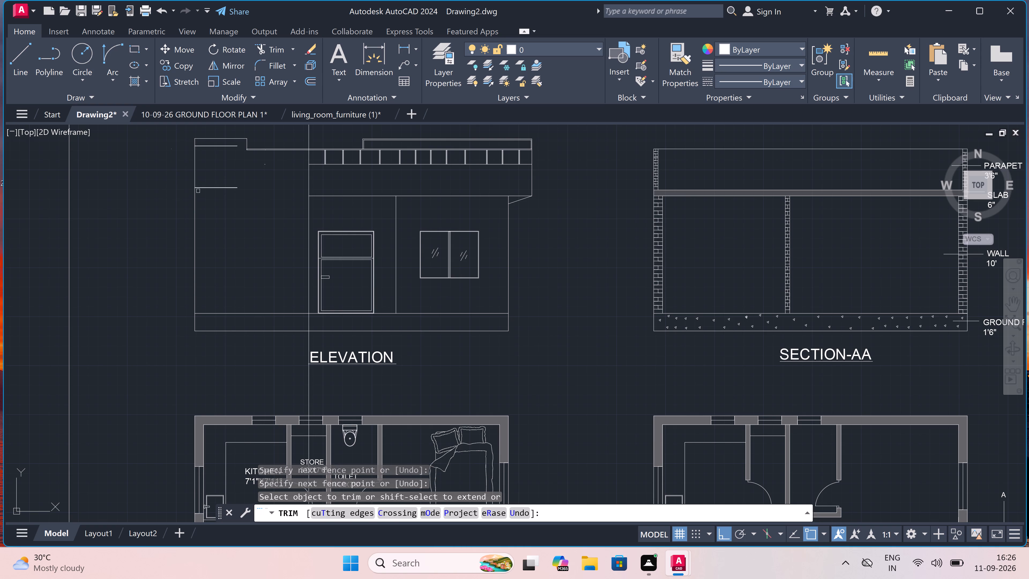
pyautogui.moveTo(211, 192); pyautogui.dragTo(210, 189)
pyautogui.click(209, 145)
# Trim the staircase construction line within the elevation's base band and above its parapet.
pyautogui.scroll(-3, 216, 160)
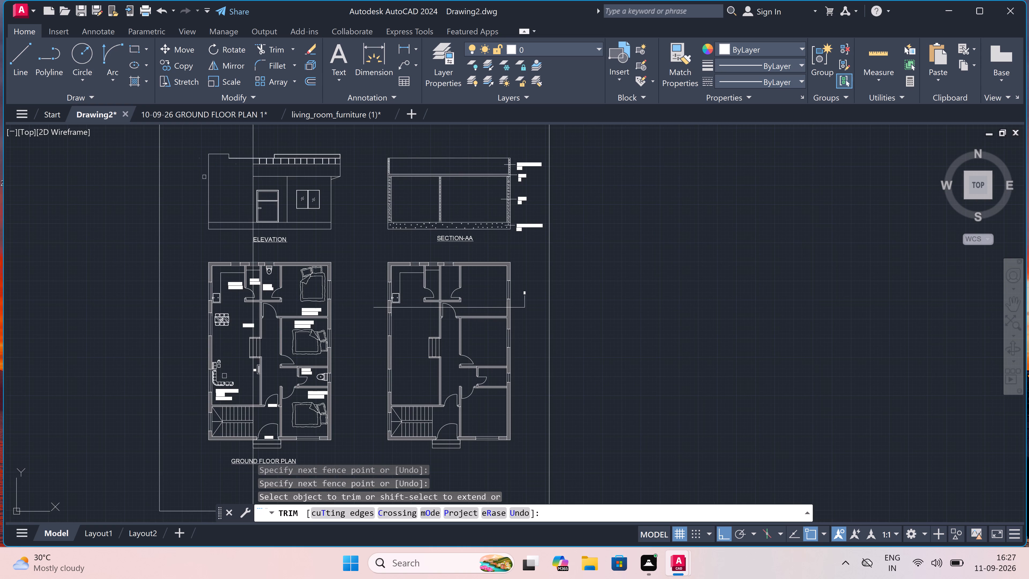
pyautogui.scroll(2, 237, 225)
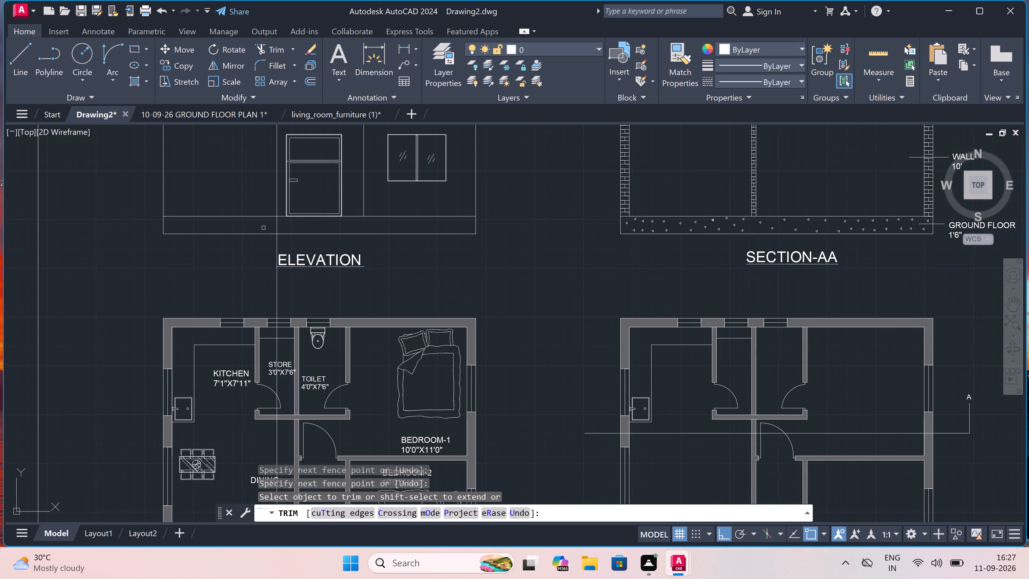
pyautogui.click(266, 227)
pyautogui.doubleClick(278, 224)
pyautogui.scroll(-3, 280, 225)
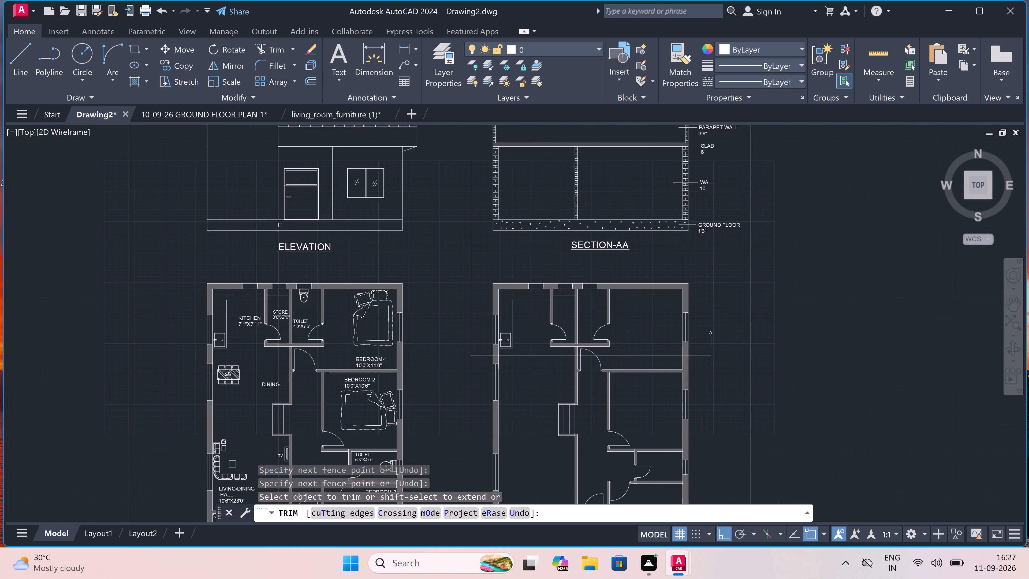
pyautogui.scroll(2, 275, 178)
pyautogui.moveTo(275, 178); pyautogui.dragTo(284, 180)
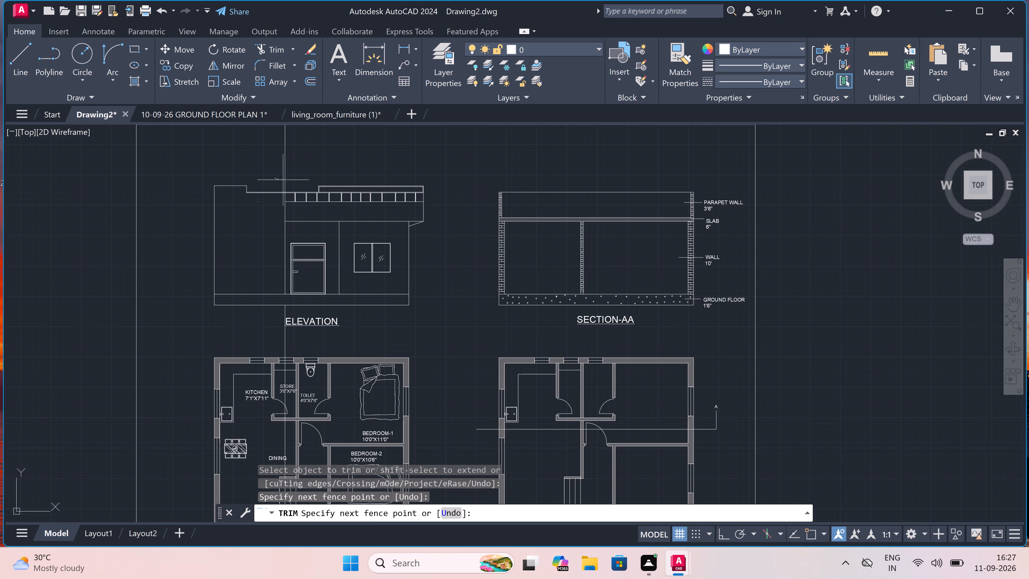
pyautogui.click(293, 177)
pyautogui.click(266, 177)
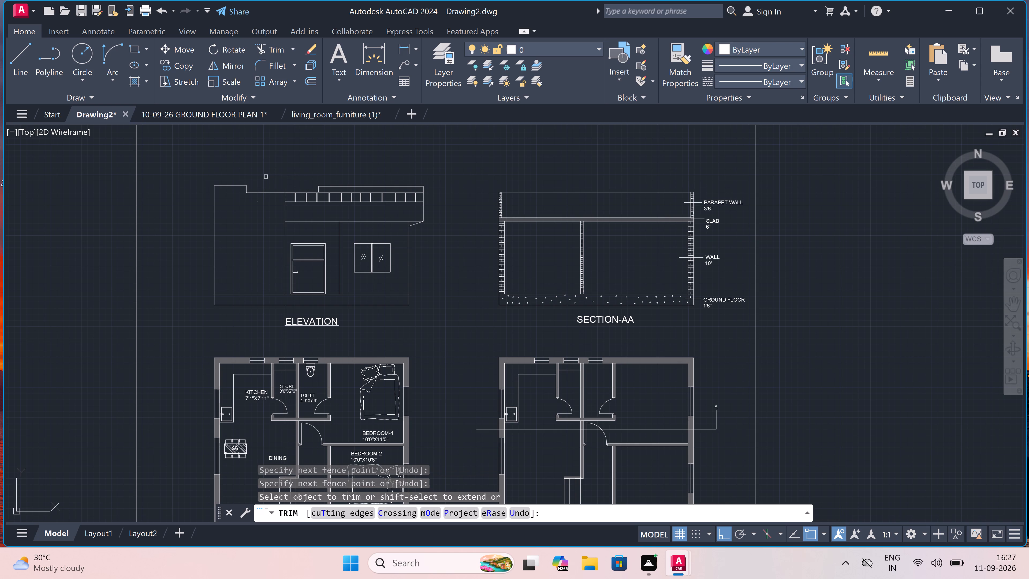
pyautogui.press('Escape')
# Erase the leftover construction line running below the elevation through the ground floor plan.
pyautogui.scroll(-2, 266, 178)
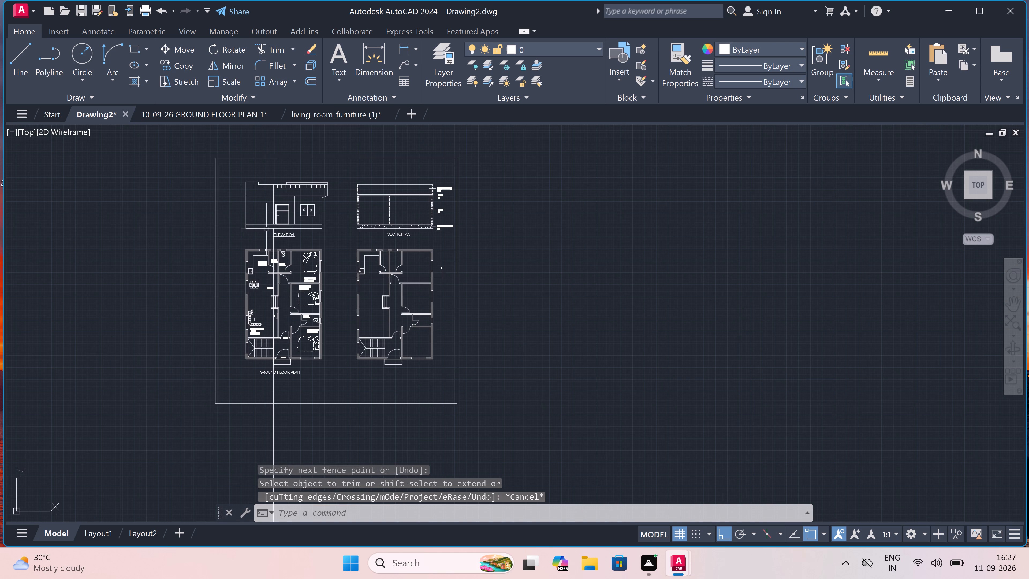
pyautogui.doubleClick(273, 402)
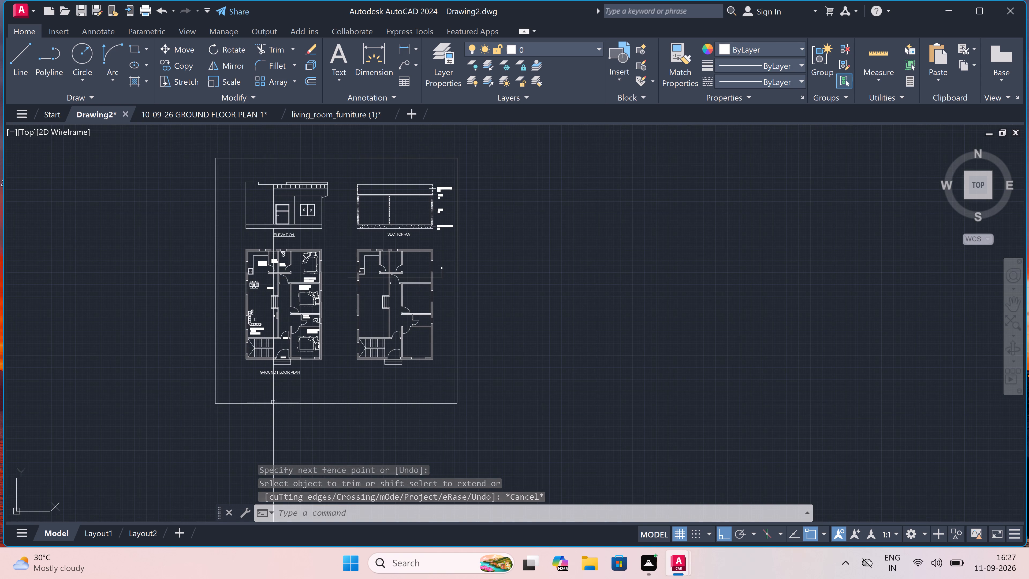
pyautogui.press('Delete')
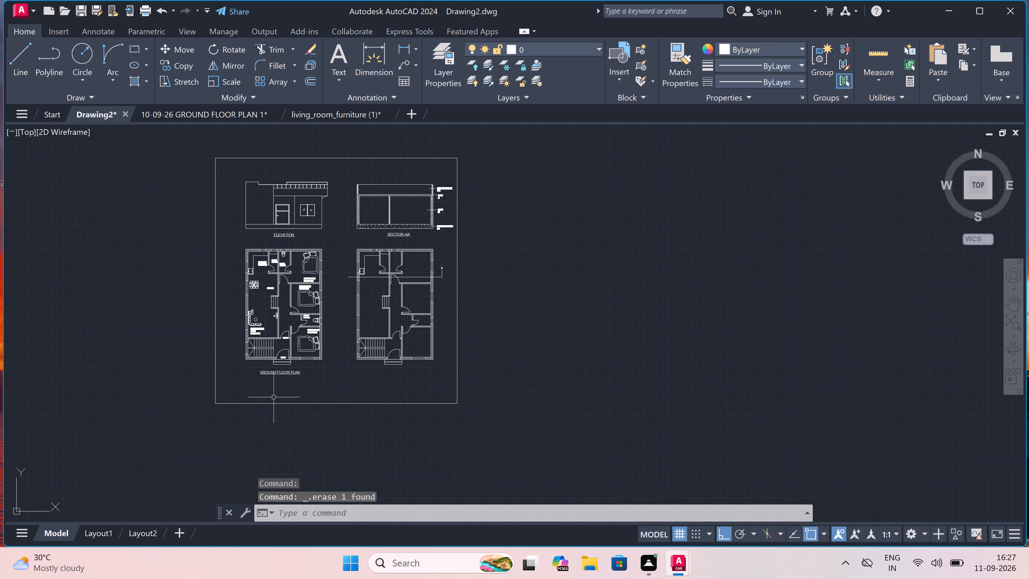
pyautogui.scroll(2, 241, 180)
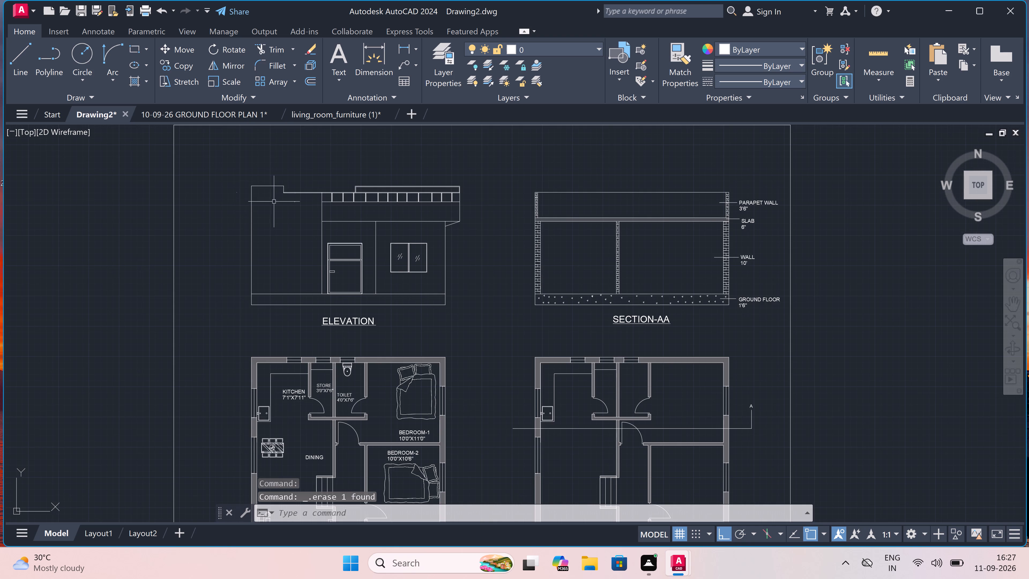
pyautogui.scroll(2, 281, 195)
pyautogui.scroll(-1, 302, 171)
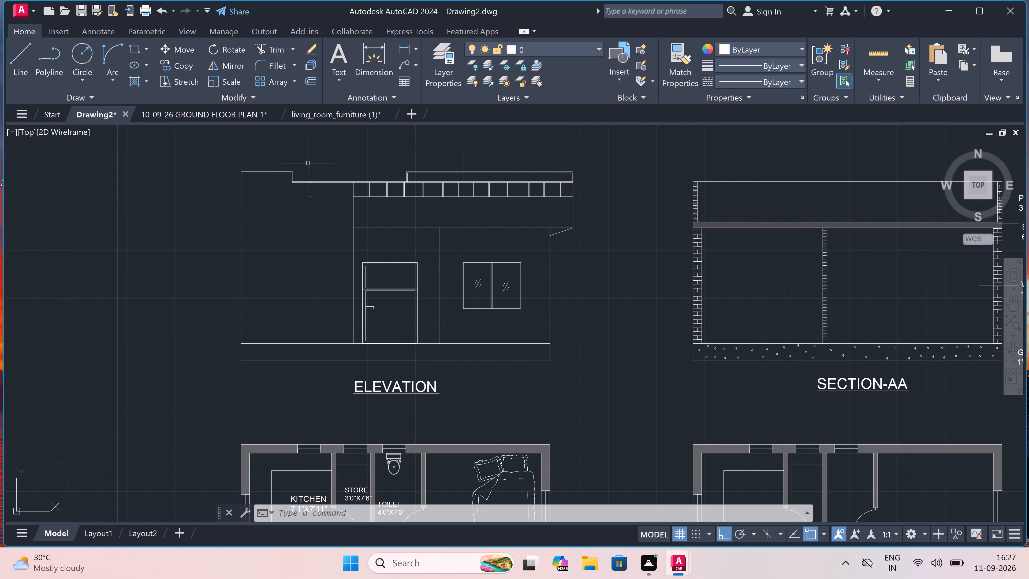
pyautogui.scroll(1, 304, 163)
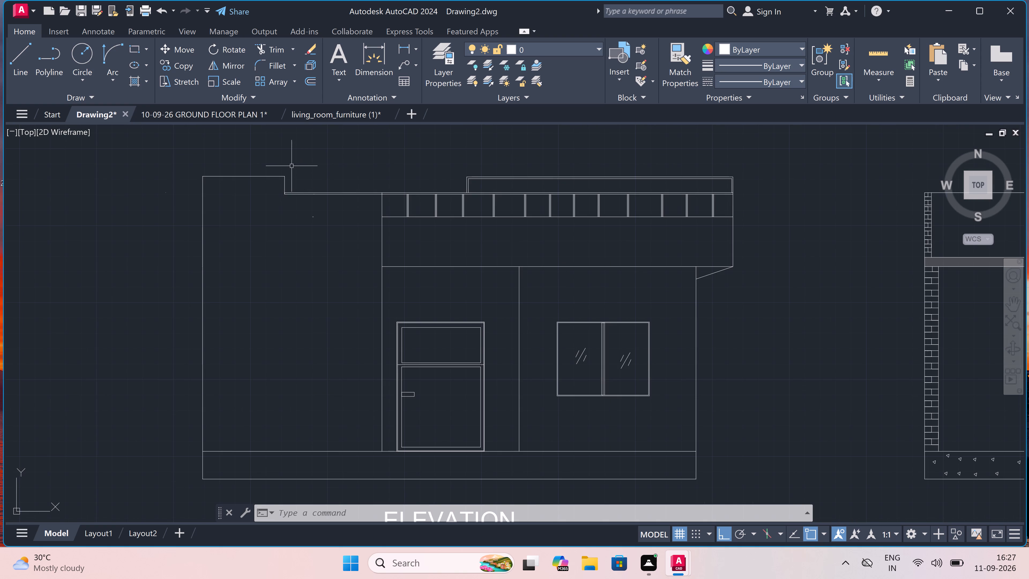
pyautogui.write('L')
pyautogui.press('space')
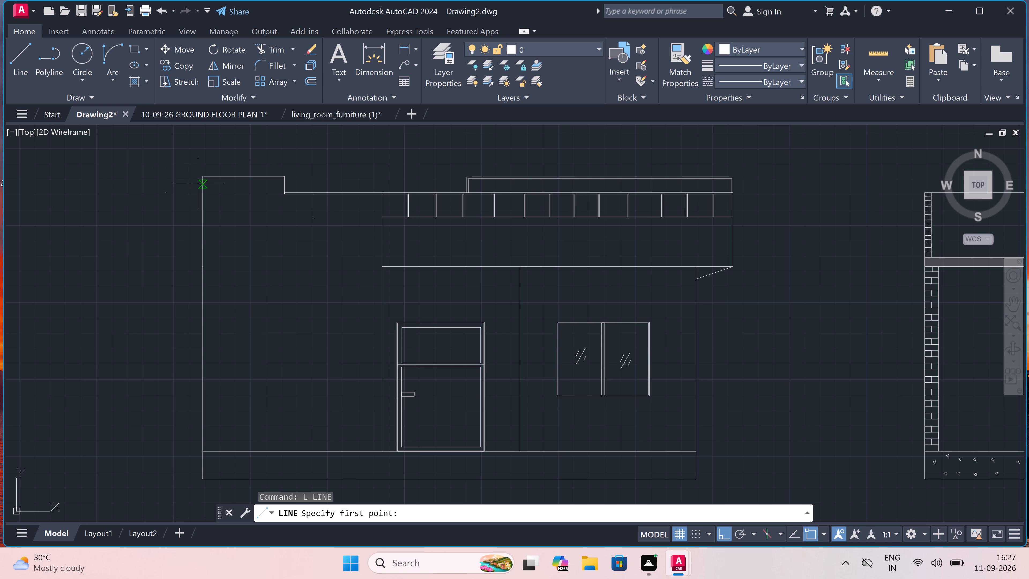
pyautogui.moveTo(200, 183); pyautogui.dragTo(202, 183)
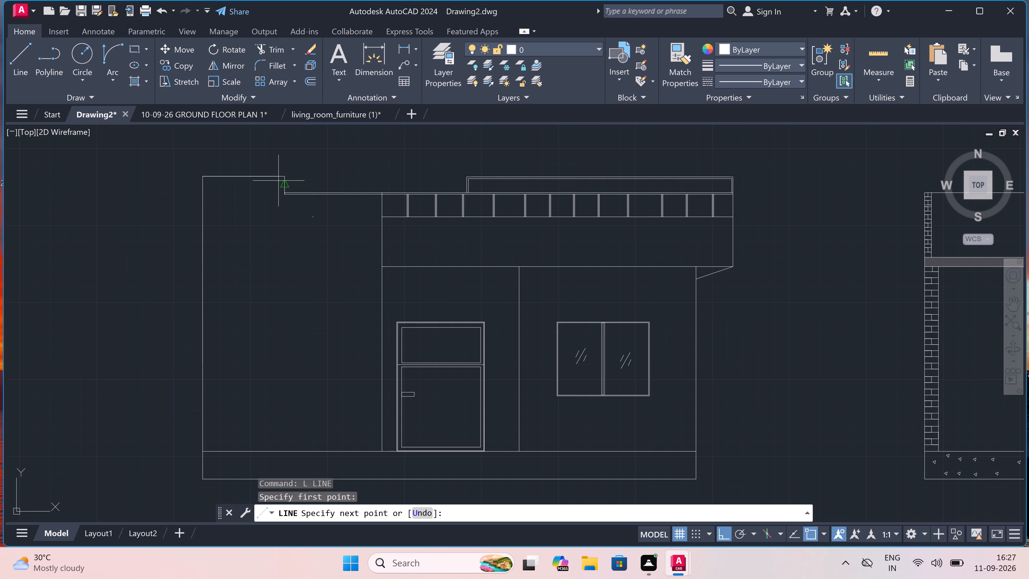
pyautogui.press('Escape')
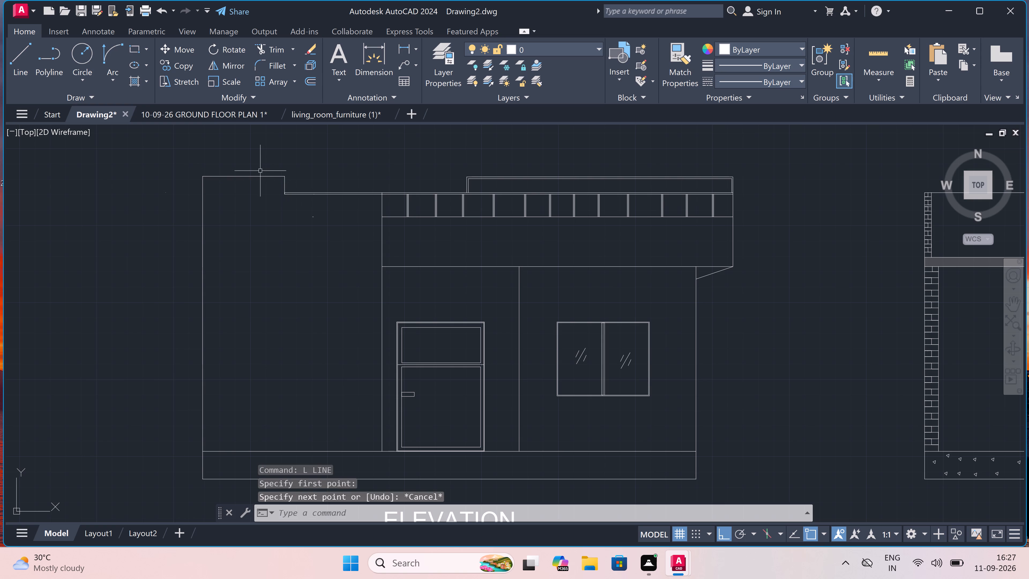
# Draw a line across the elevation's staircase block just below its top, continuing down the block's inner side to the base band.
pyautogui.scroll(3, 214, 178)
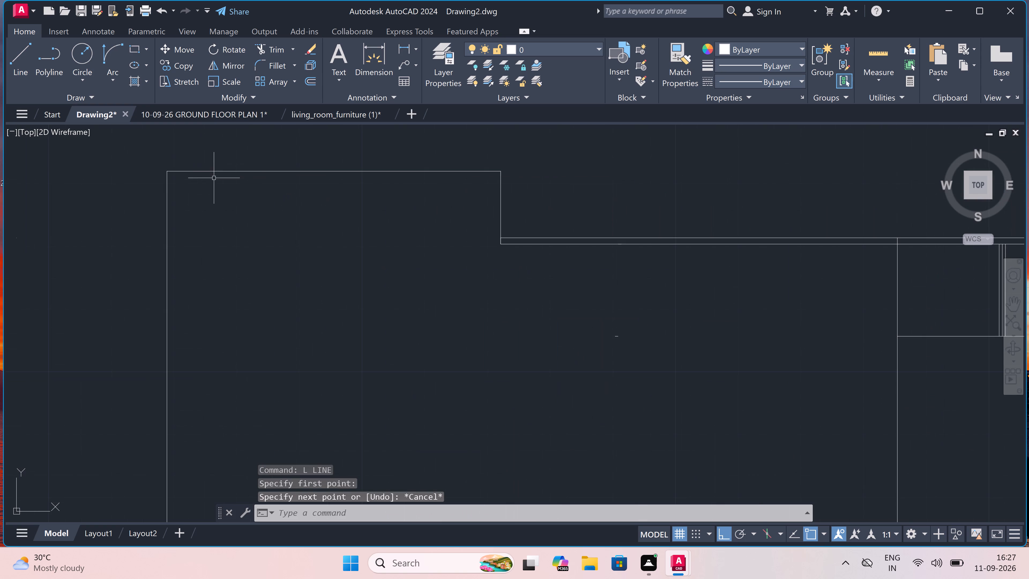
pyautogui.press('space')
pyautogui.moveTo(166, 188); pyautogui.dragTo(171, 189)
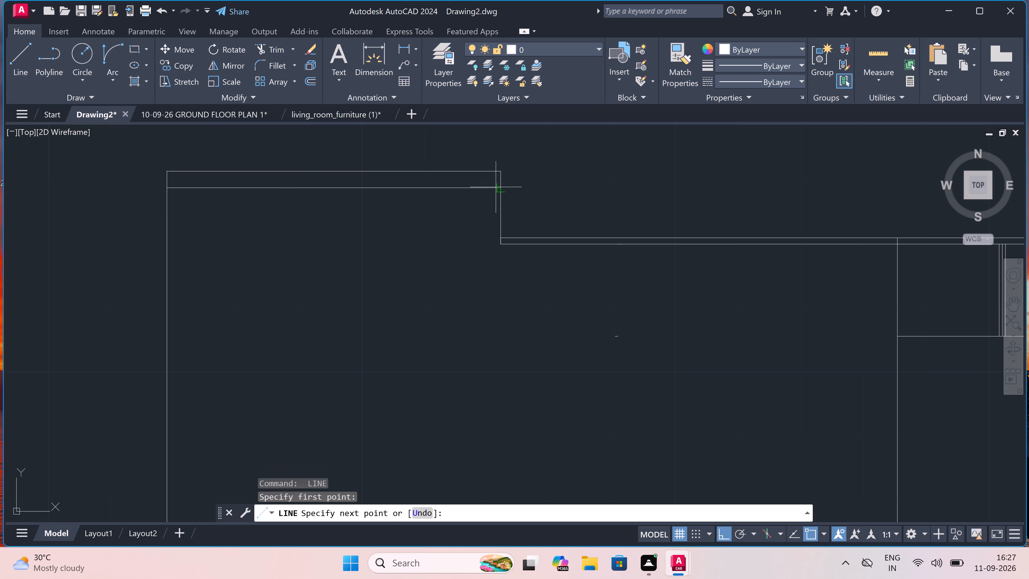
pyautogui.click(499, 187)
pyautogui.scroll(-4, 499, 187)
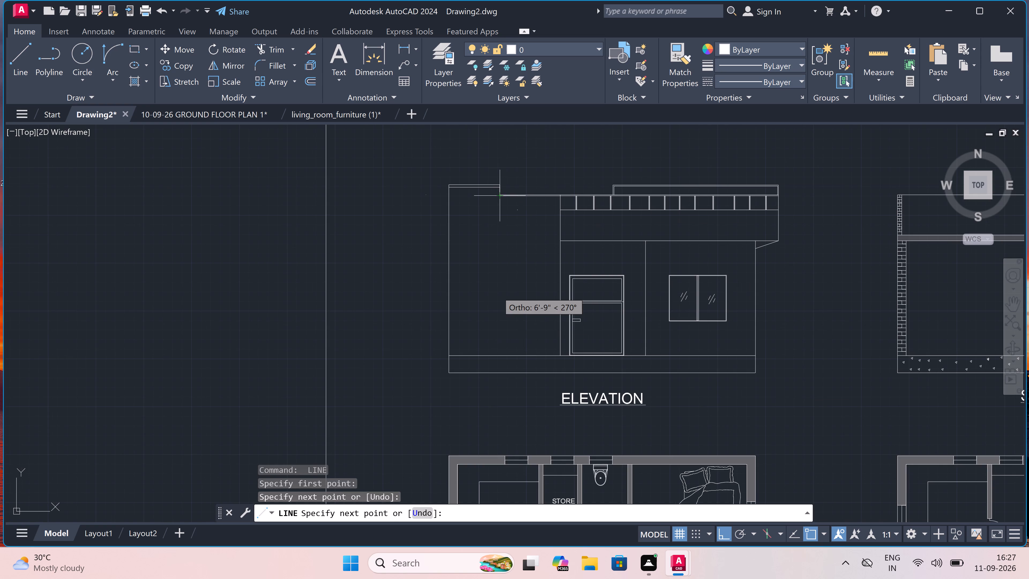
pyautogui.scroll(3, 498, 328)
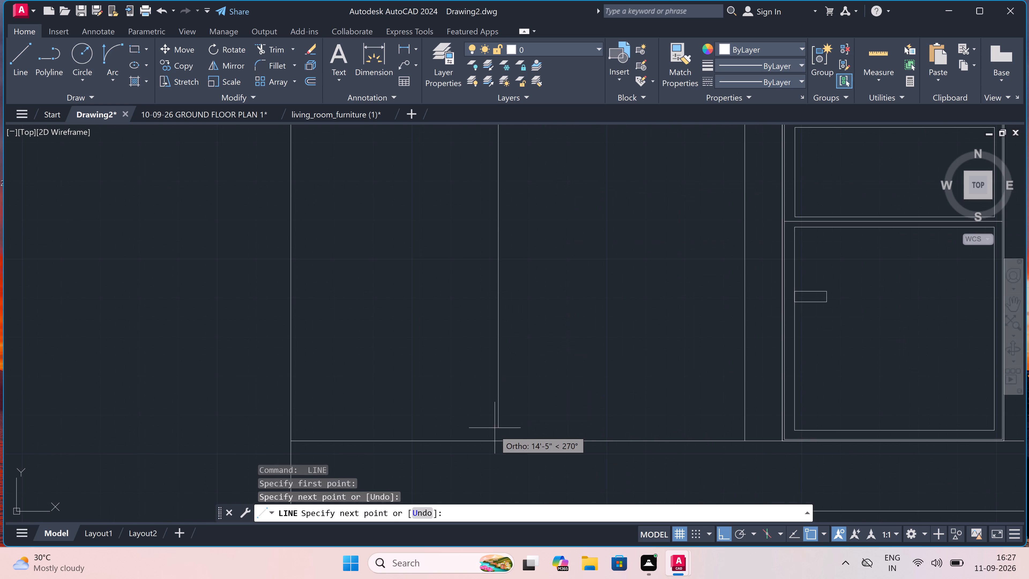
pyautogui.click(498, 444)
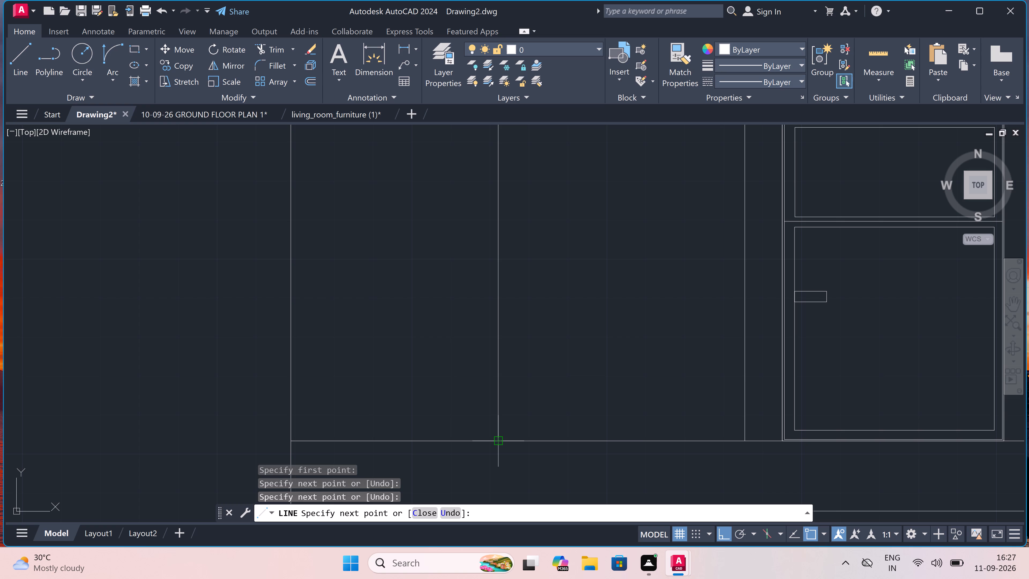
pyautogui.press('Escape')
pyautogui.scroll(-4, 390, 321)
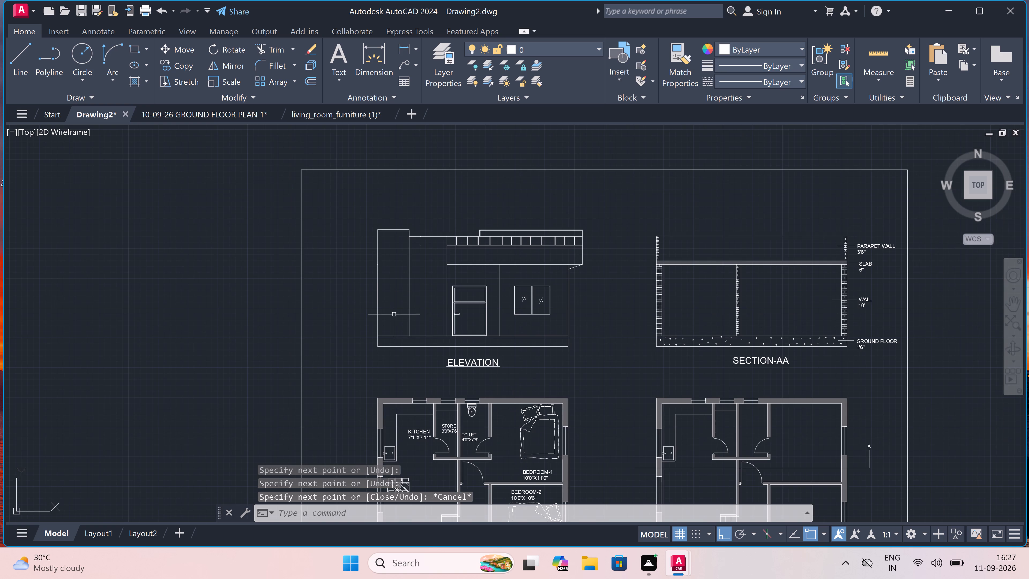
# Erase the stray mark below the roof line between the elevation's staircase block and the porch.
pyautogui.scroll(1, 406, 276)
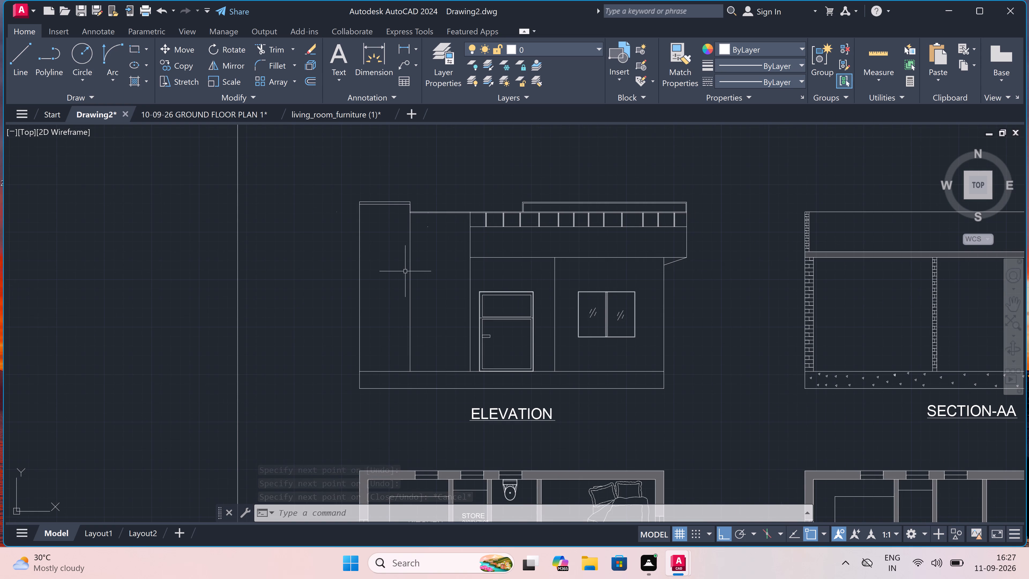
pyautogui.scroll(-3, 409, 253)
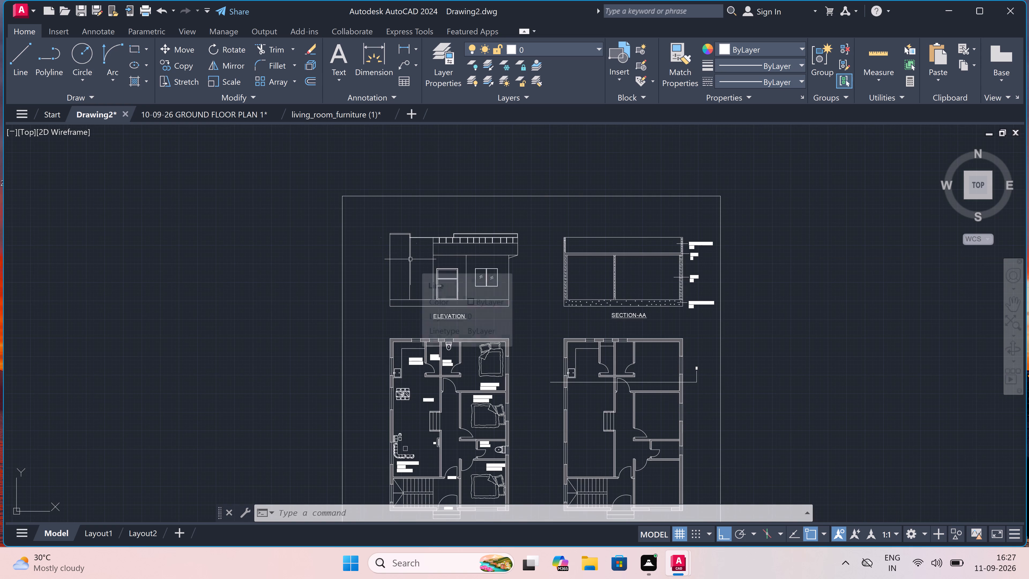
pyautogui.scroll(-1, 410, 259)
pyautogui.scroll(4, 422, 248)
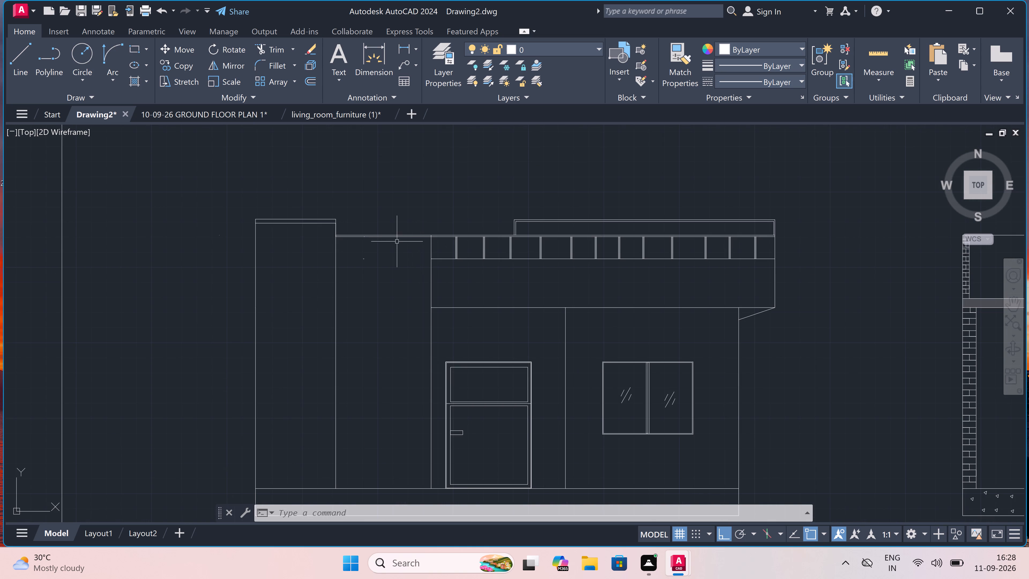
pyautogui.moveTo(374, 248); pyautogui.dragTo(372, 276)
pyautogui.click(361, 263)
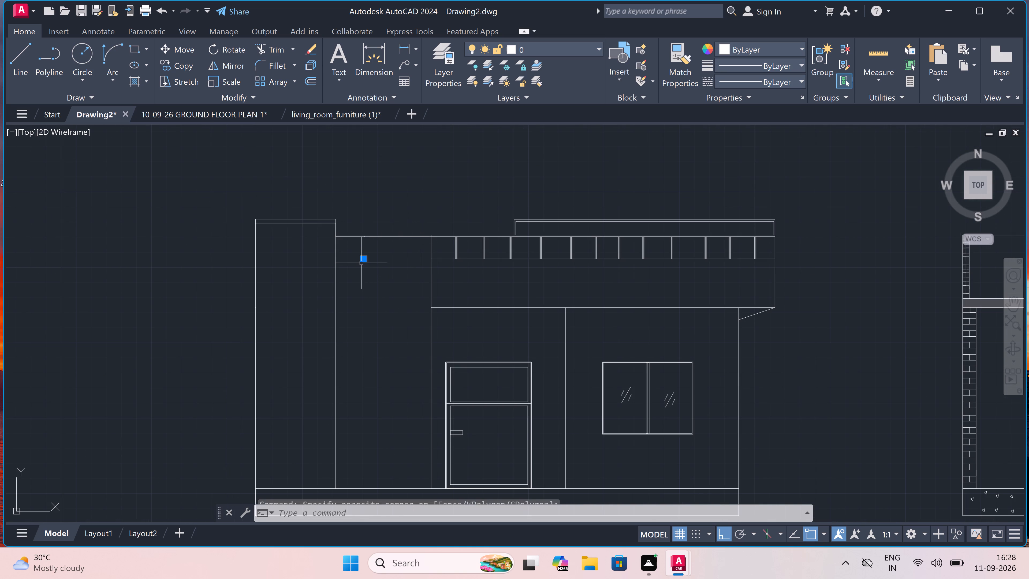
pyautogui.press('Delete')
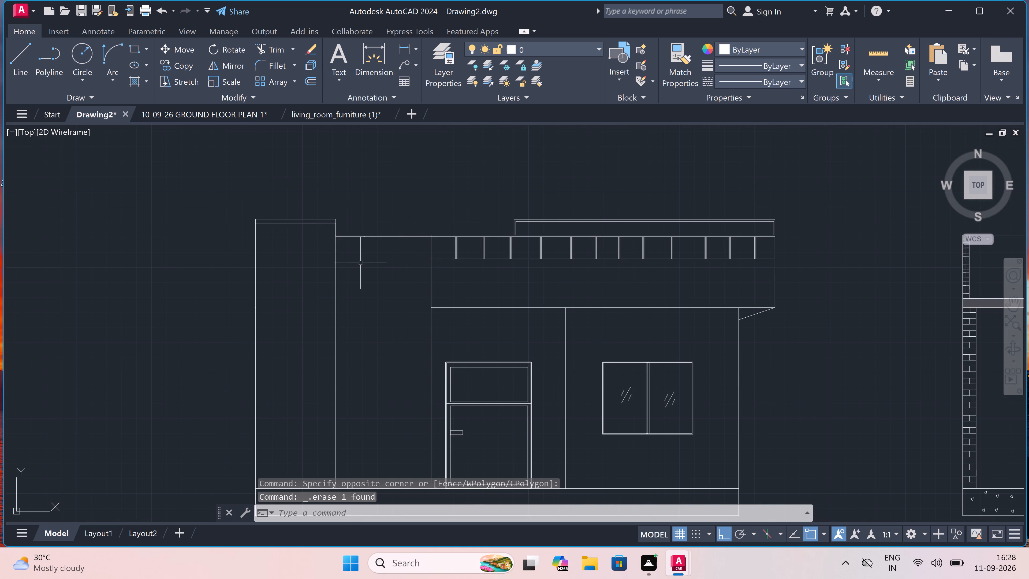
# Draw a tall rectangular panel inset within the elevation's staircase block, between the top band and the base band.
pyautogui.scroll(-1, 361, 259)
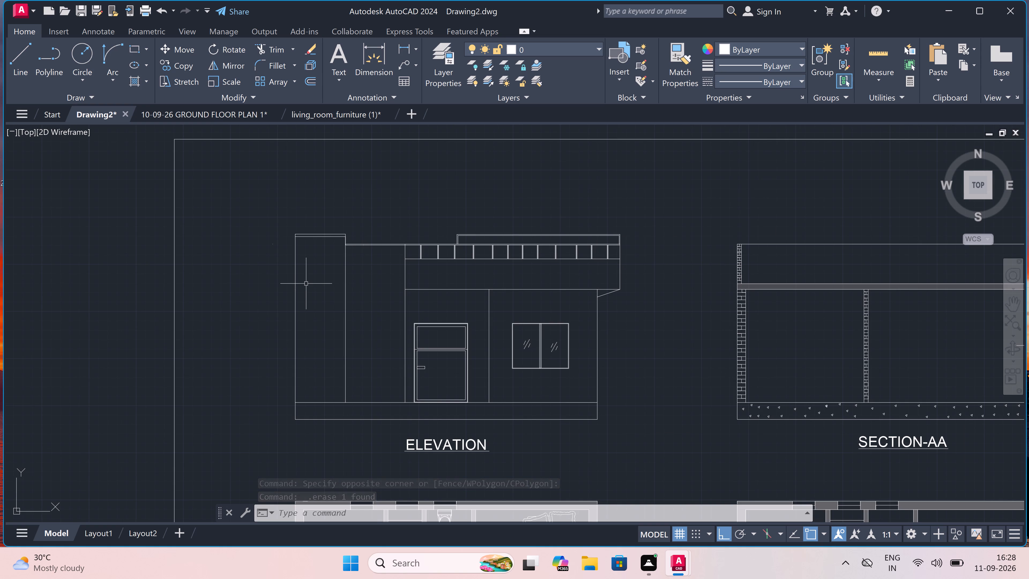
pyautogui.write('REC')
pyautogui.press('space')
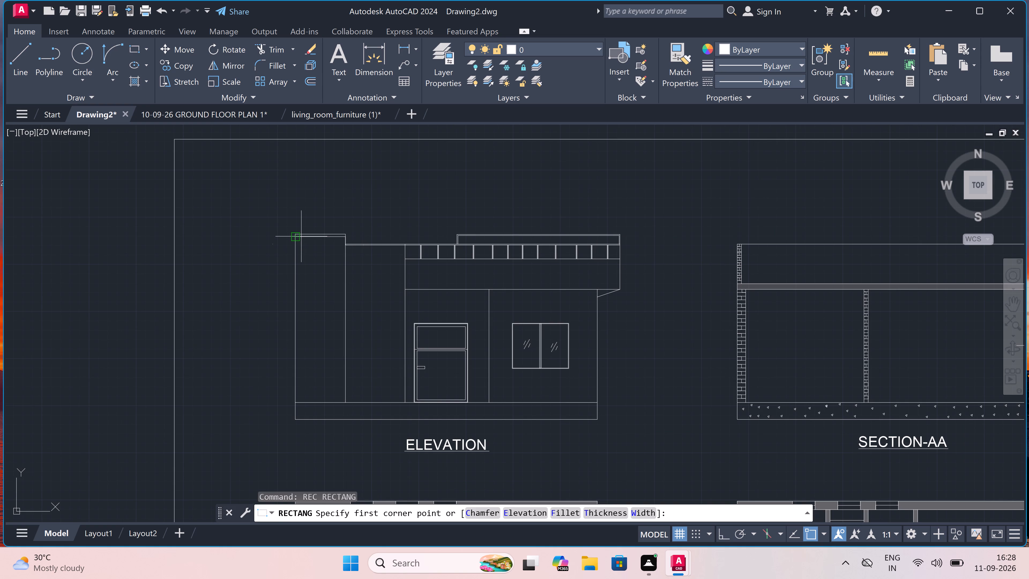
pyautogui.scroll(1, 300, 248)
pyautogui.moveTo(300, 244); pyautogui.dragTo(307, 248)
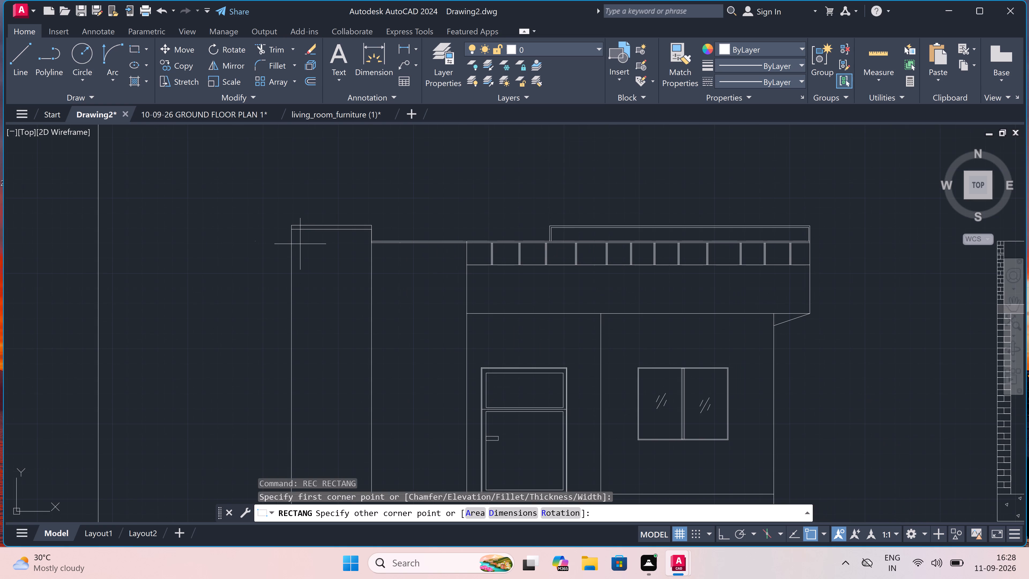
pyautogui.scroll(-1, 377, 298)
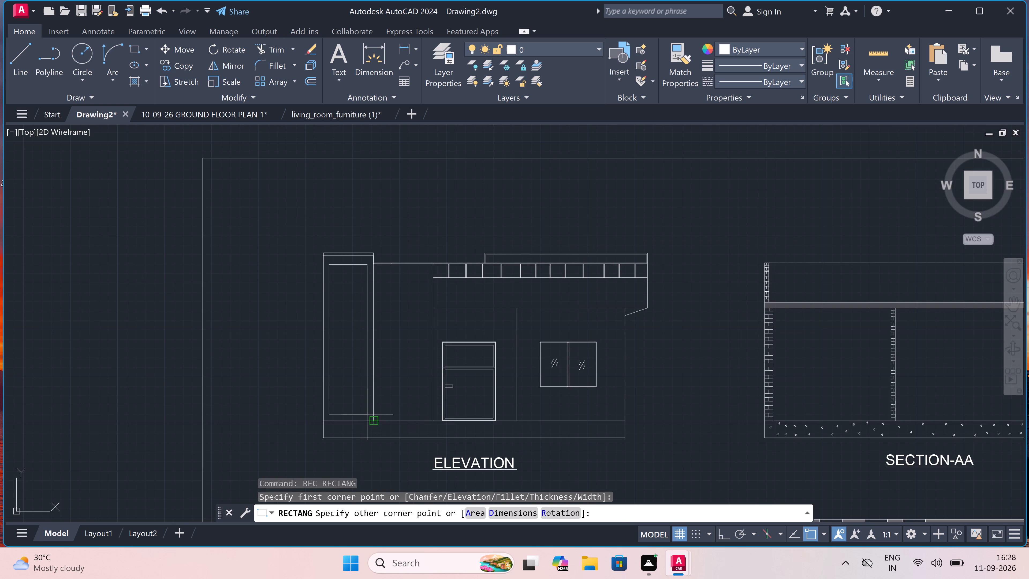
pyautogui.scroll(4, 367, 414)
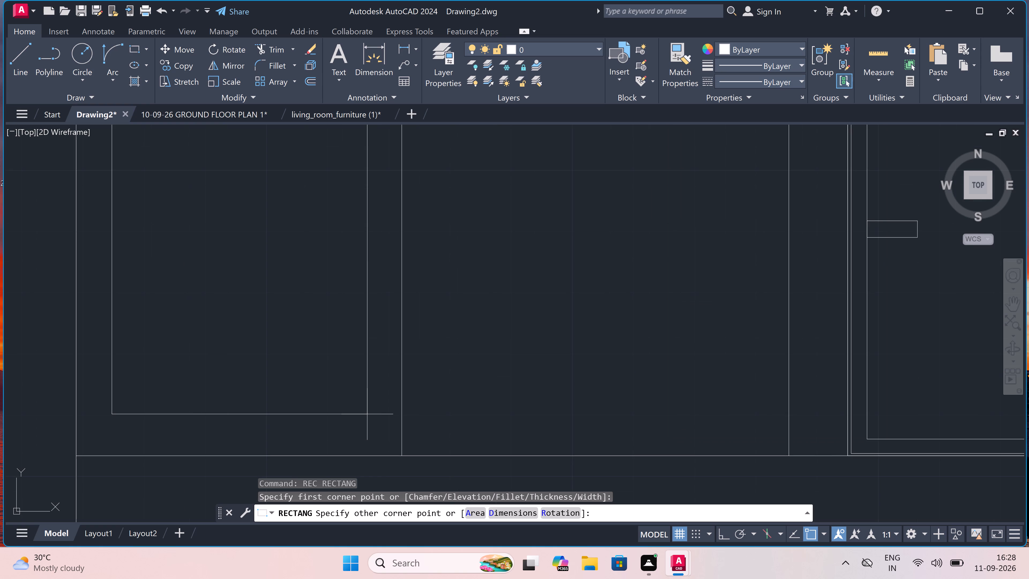
pyautogui.click(368, 414)
pyautogui.scroll(-5, 360, 402)
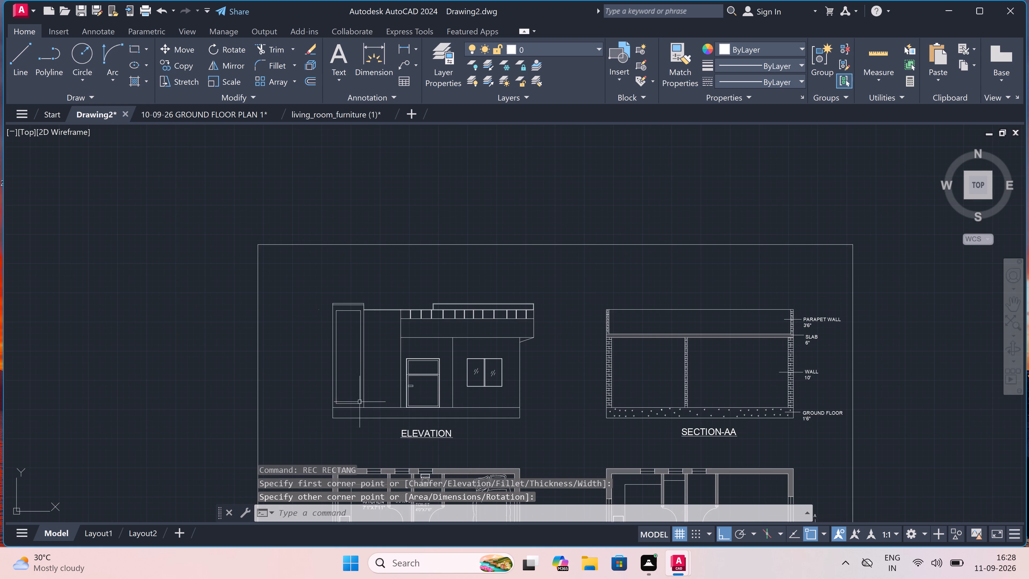
# Trim the porch wall line's short vertical stub between the elevation's two horizontal parapet coping lines.
pyautogui.scroll(2, 386, 373)
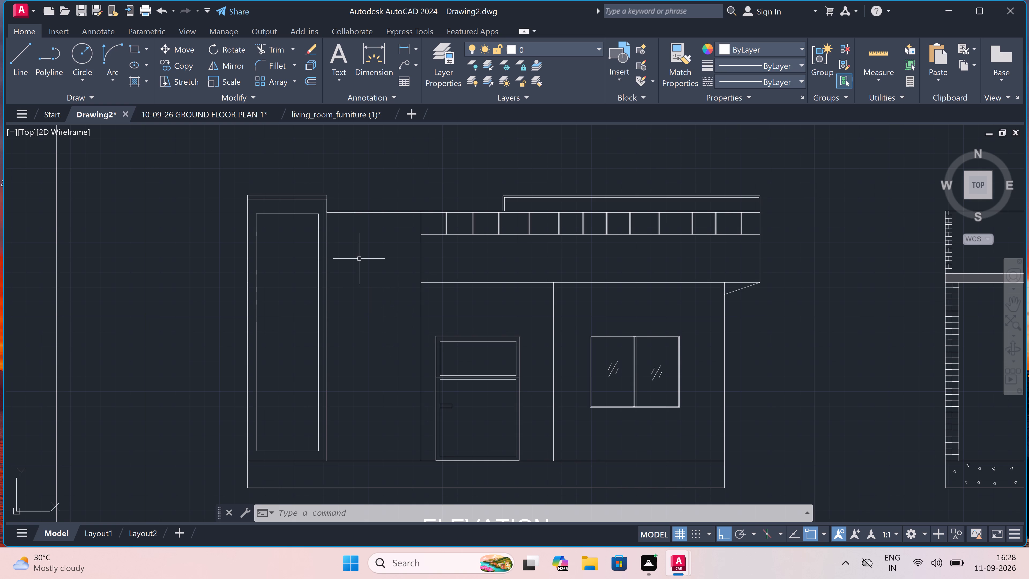
pyautogui.scroll(4, 344, 217)
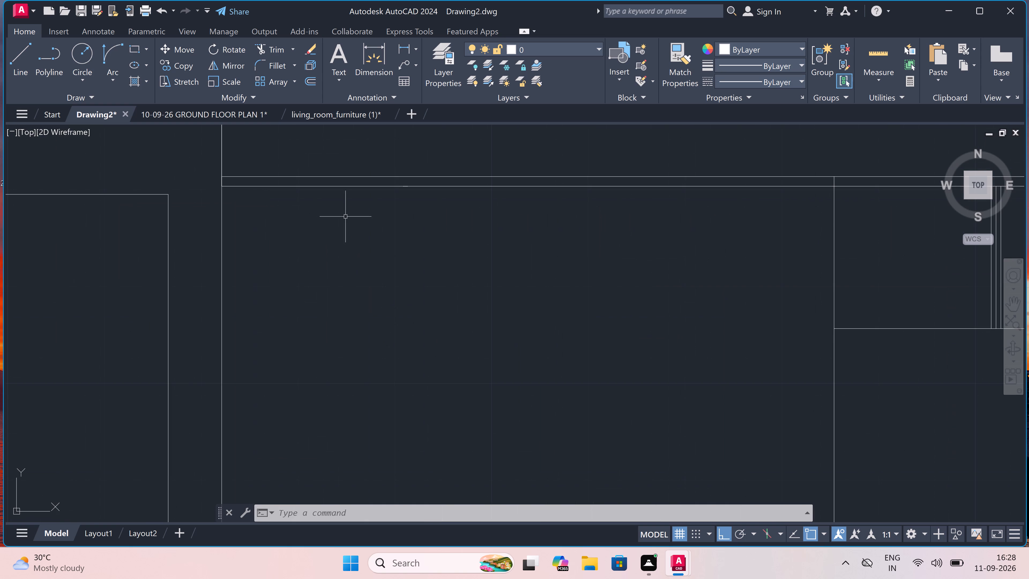
pyautogui.scroll(-3, 345, 217)
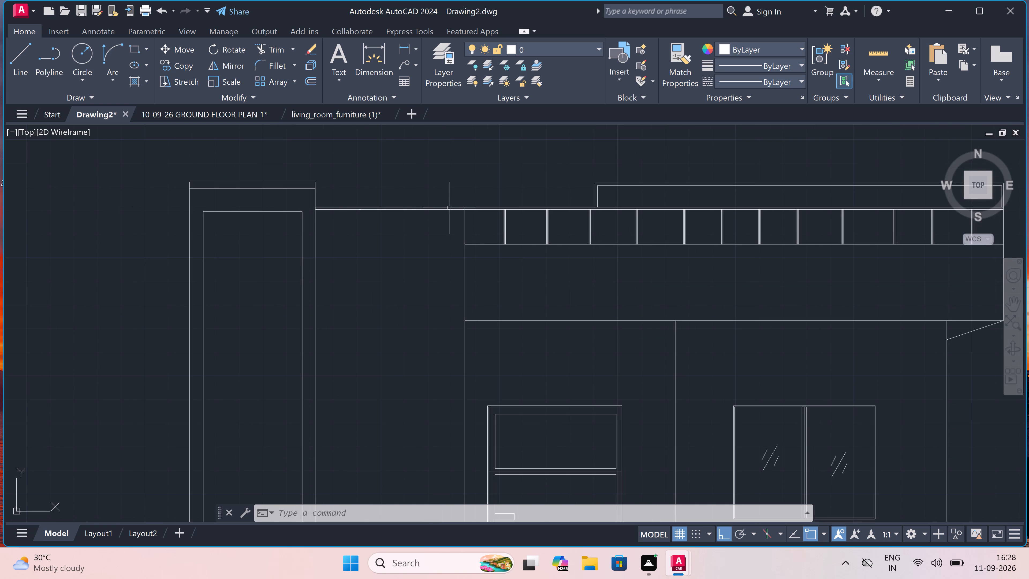
pyautogui.scroll(4, 458, 208)
pyautogui.write('TR')
pyautogui.press('space')
pyautogui.click(501, 201)
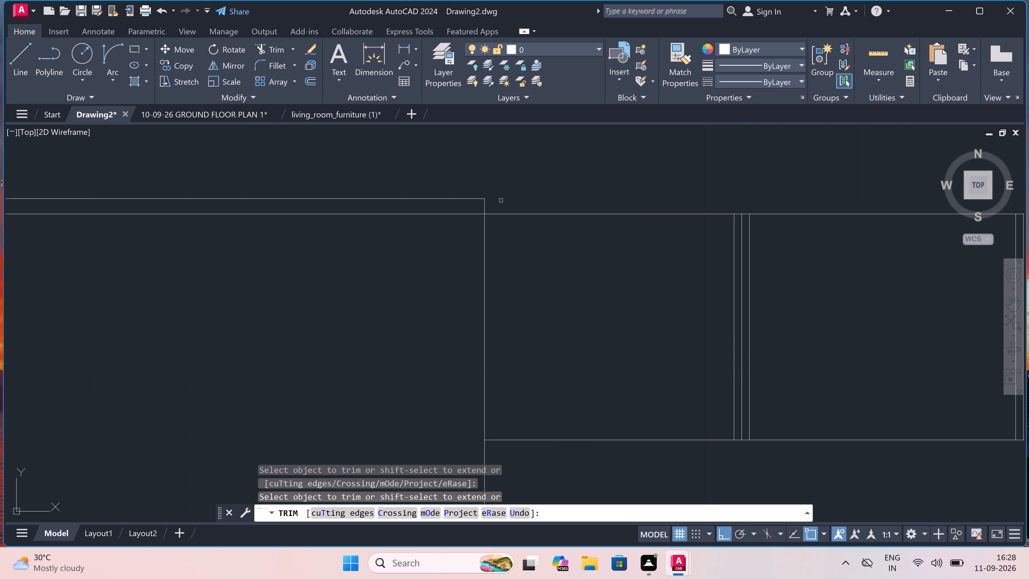
pyautogui.hotkey('ctrl', 'z')
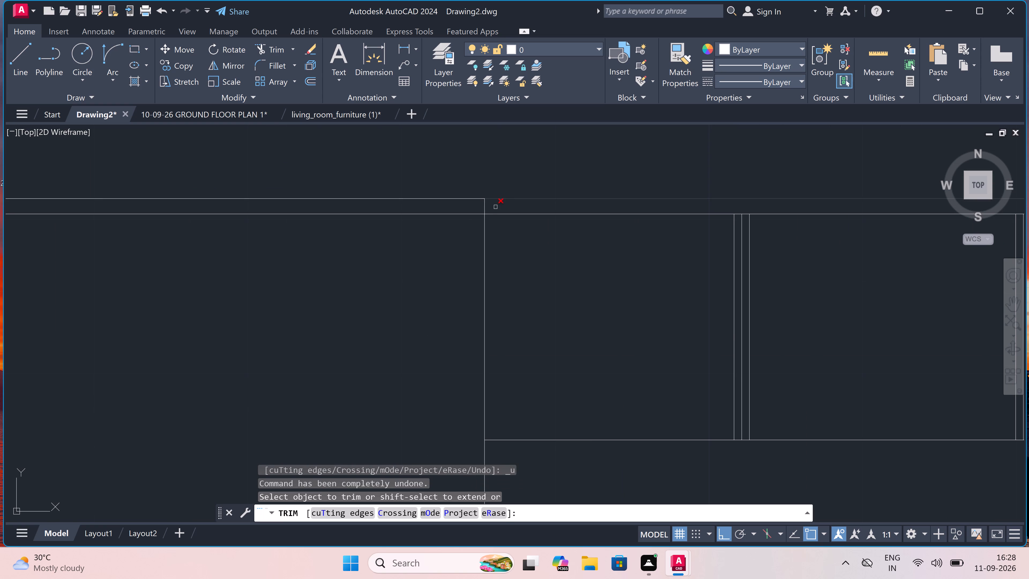
pyautogui.click(492, 210)
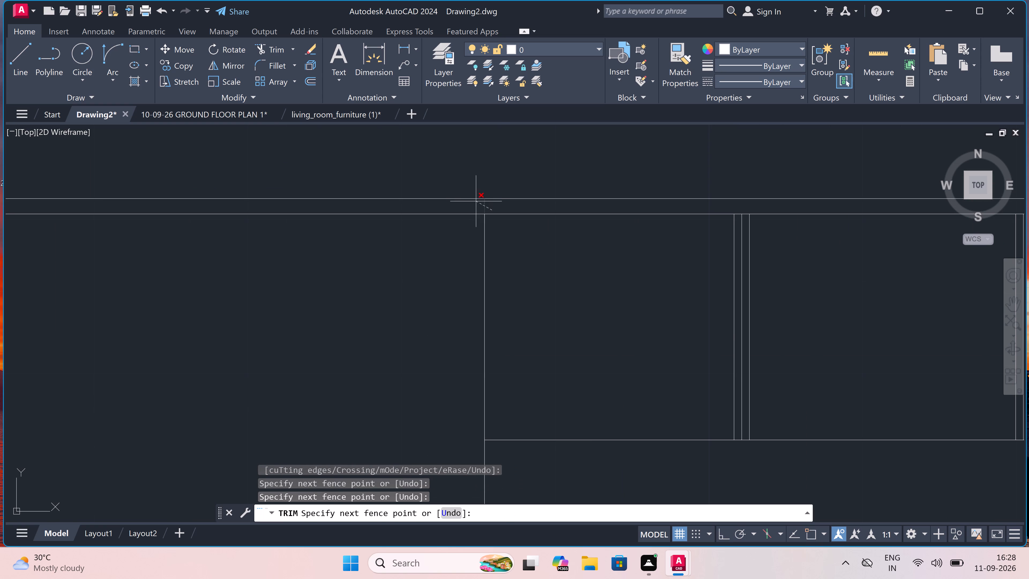
pyautogui.click(475, 204)
pyautogui.press('Escape')
# Draw a horizontal line just below the parapet coping, from the staircase block's inner side to the porch wall line.
pyautogui.scroll(-1, 474, 203)
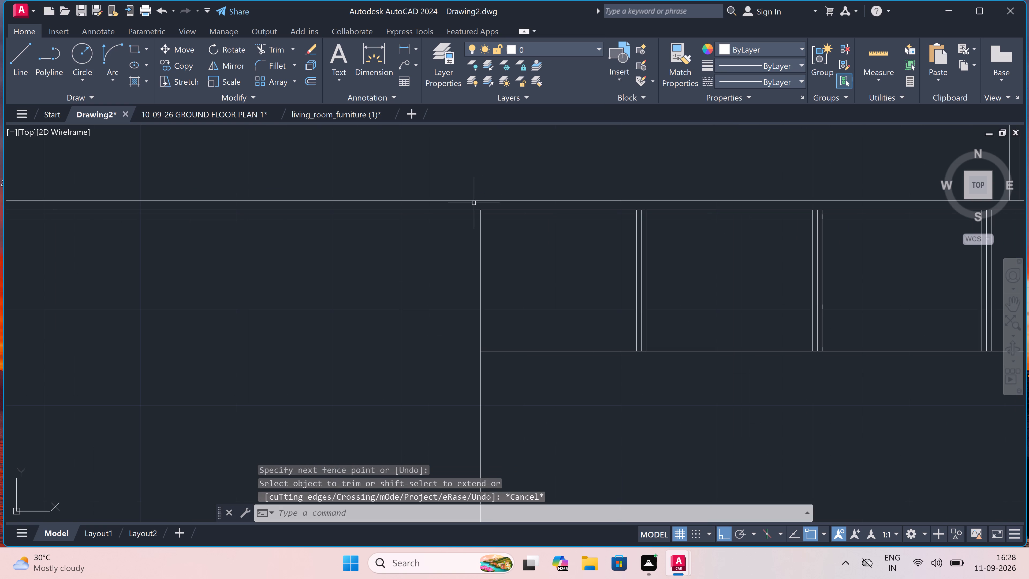
pyautogui.scroll(-2, 312, 218)
pyautogui.scroll(2, 180, 221)
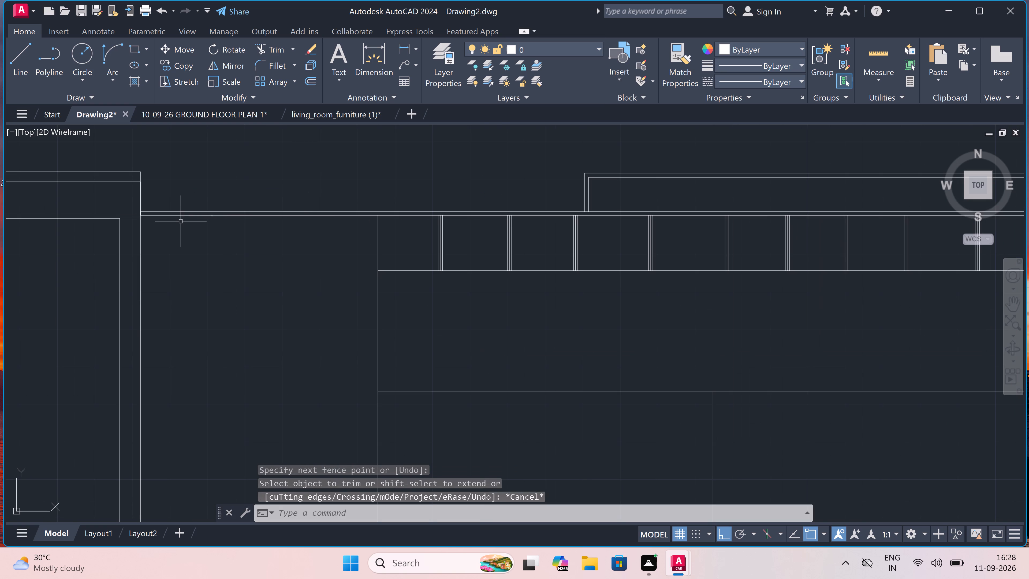
pyautogui.scroll(-3, 180, 221)
pyautogui.scroll(3, 127, 214)
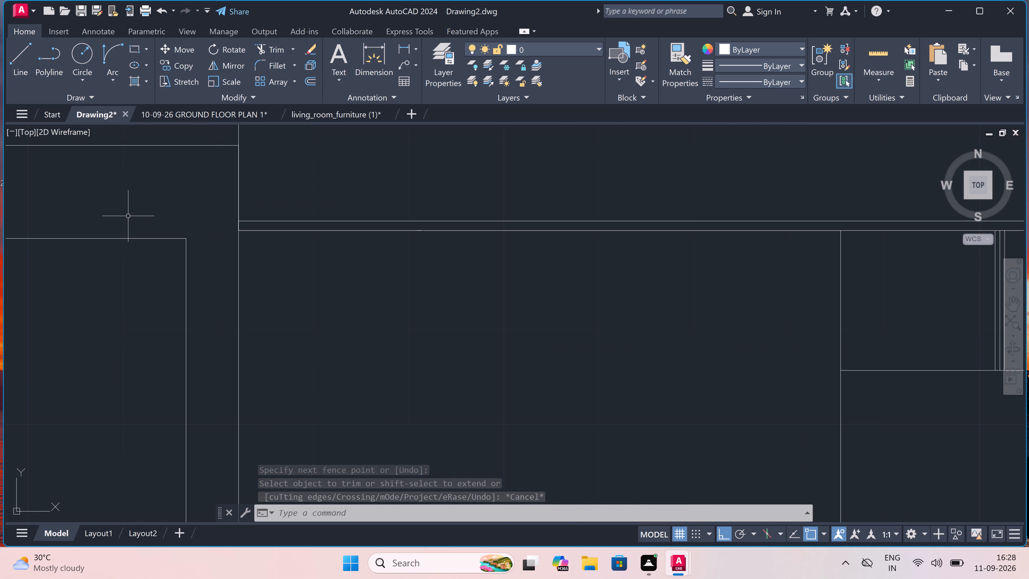
pyautogui.write('L')
pyautogui.press('space')
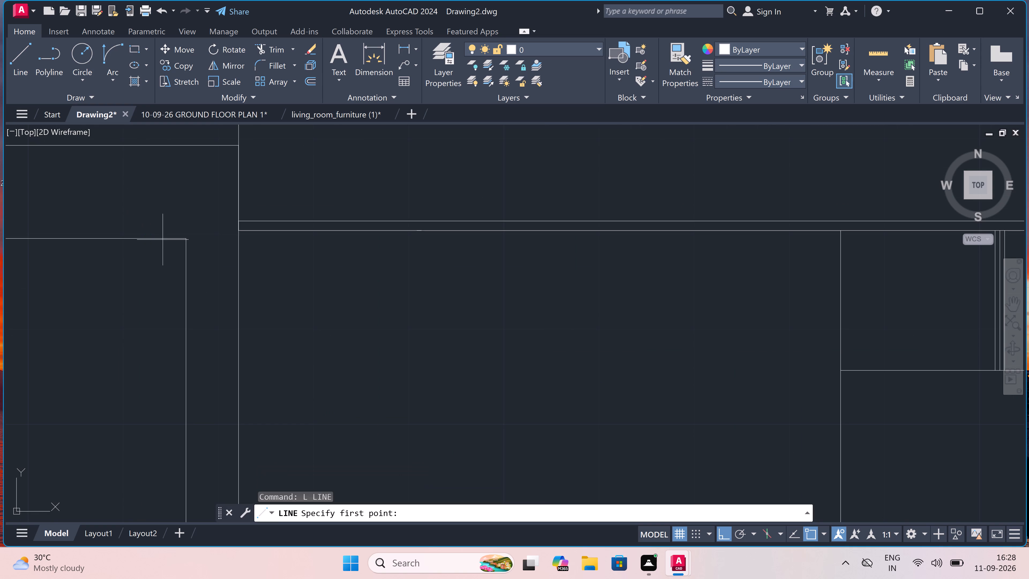
pyautogui.click(236, 242)
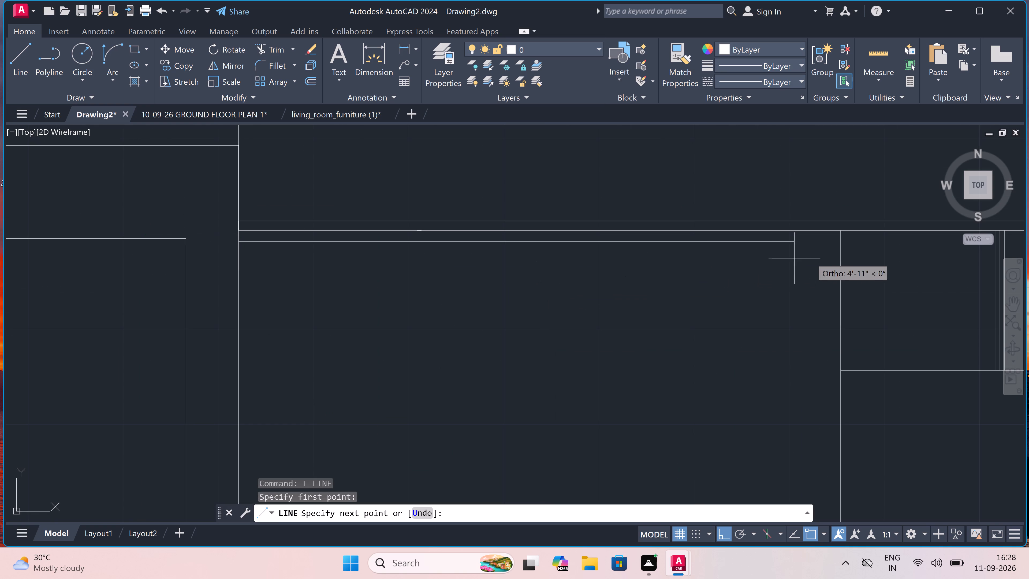
pyautogui.click(843, 244)
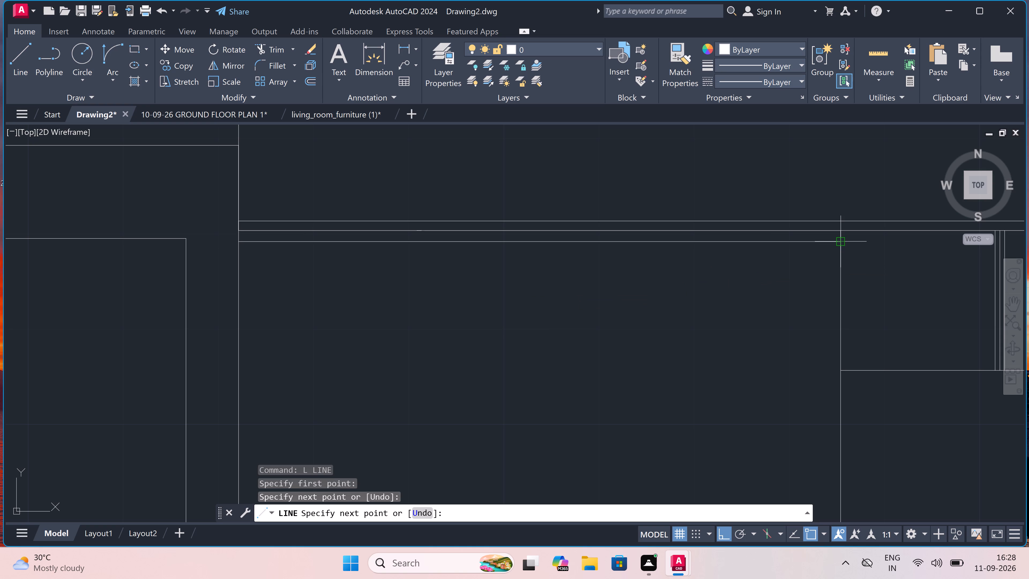
pyautogui.press('Escape')
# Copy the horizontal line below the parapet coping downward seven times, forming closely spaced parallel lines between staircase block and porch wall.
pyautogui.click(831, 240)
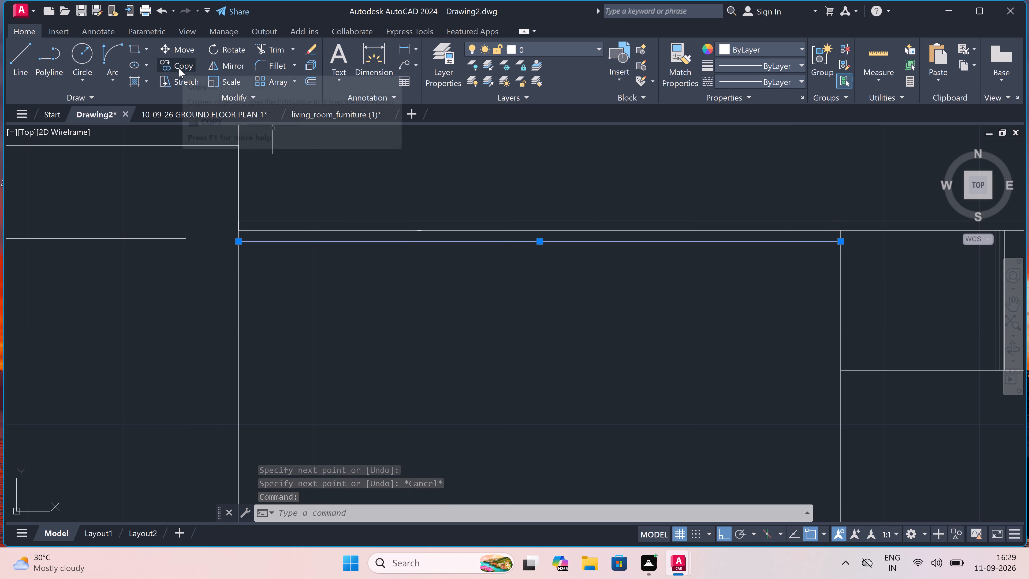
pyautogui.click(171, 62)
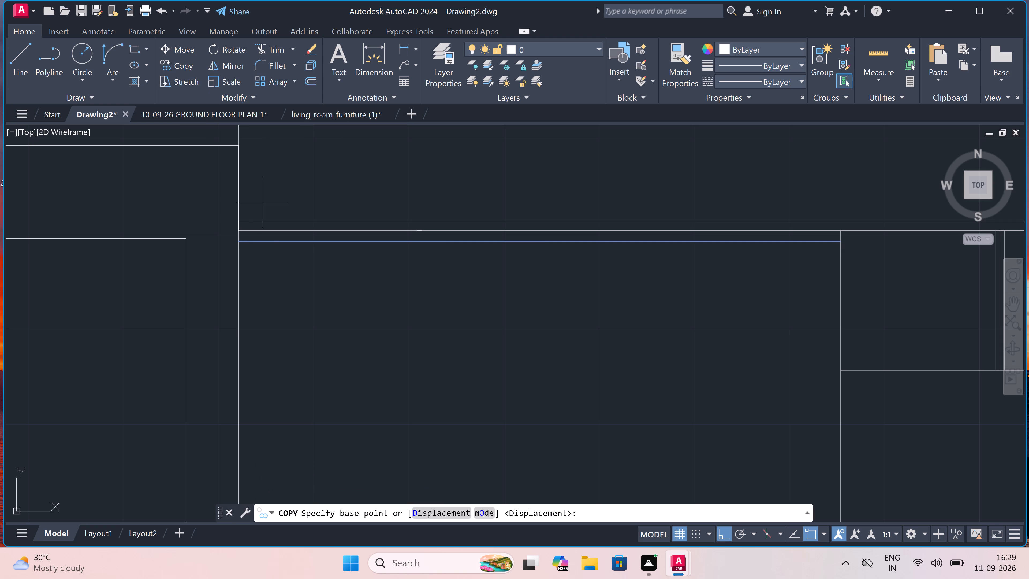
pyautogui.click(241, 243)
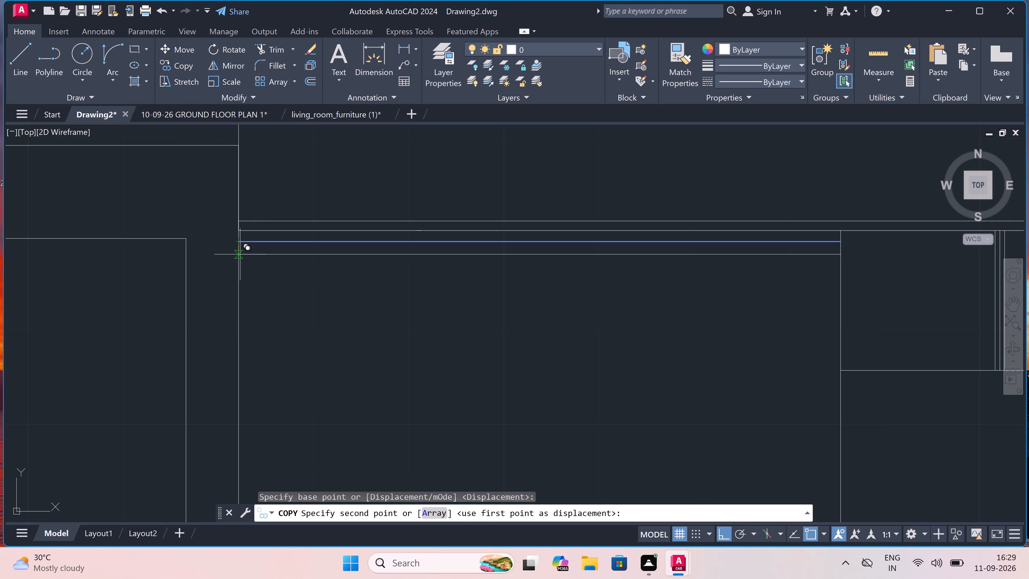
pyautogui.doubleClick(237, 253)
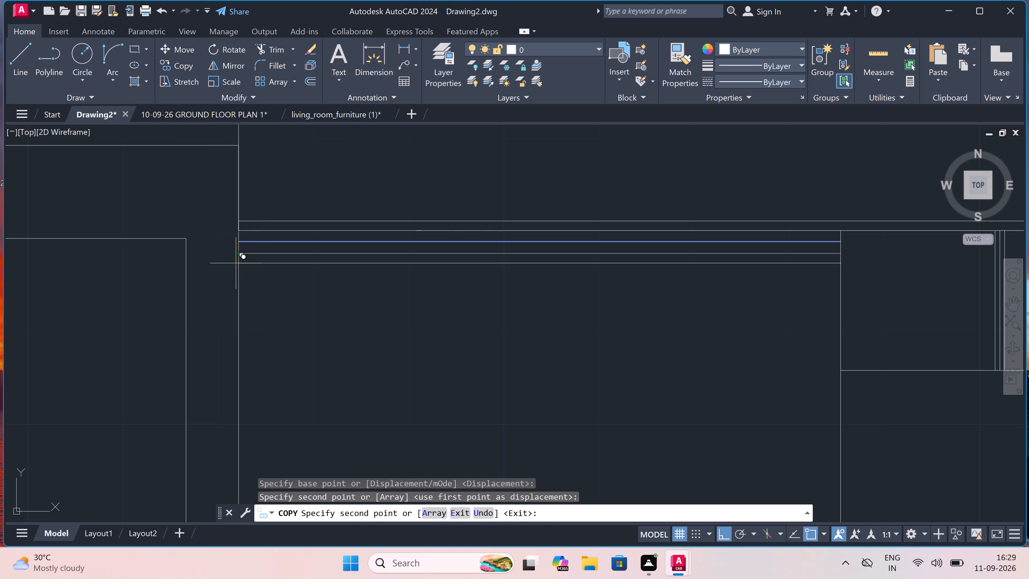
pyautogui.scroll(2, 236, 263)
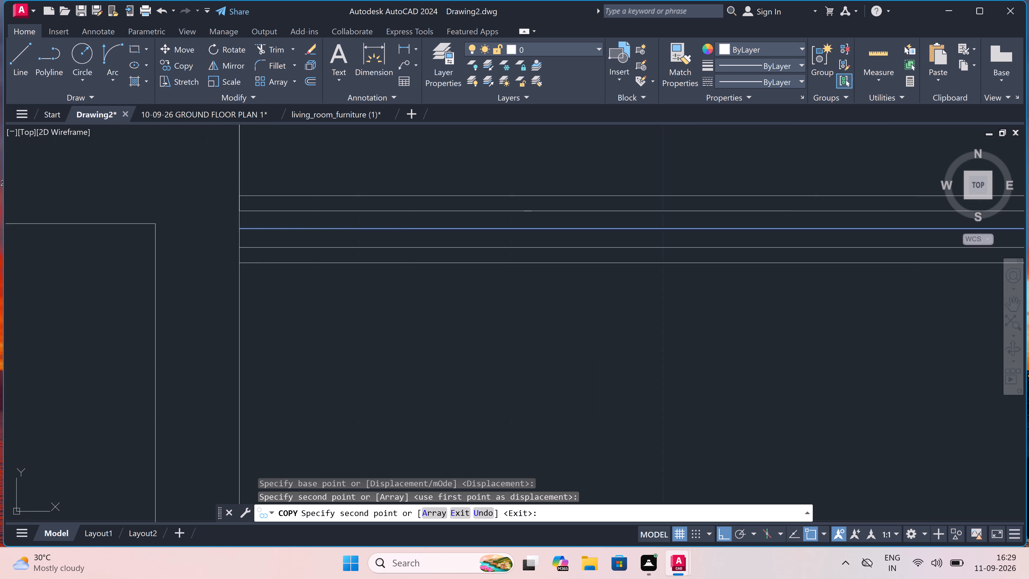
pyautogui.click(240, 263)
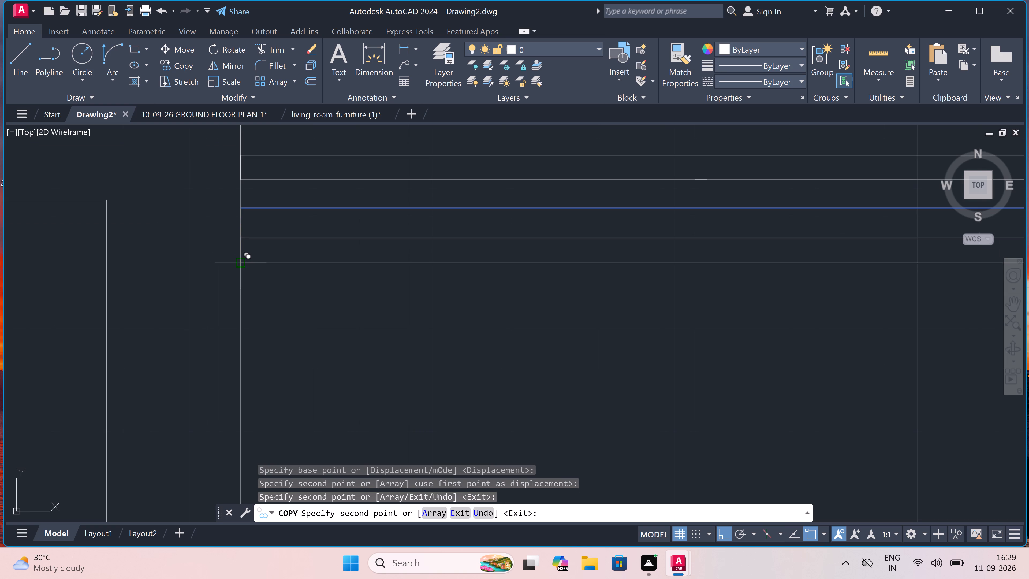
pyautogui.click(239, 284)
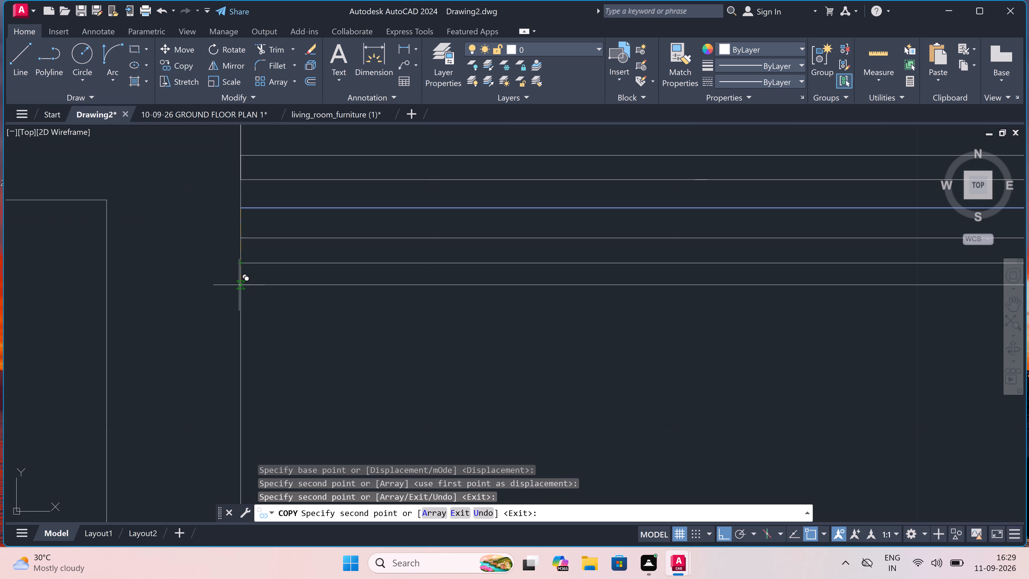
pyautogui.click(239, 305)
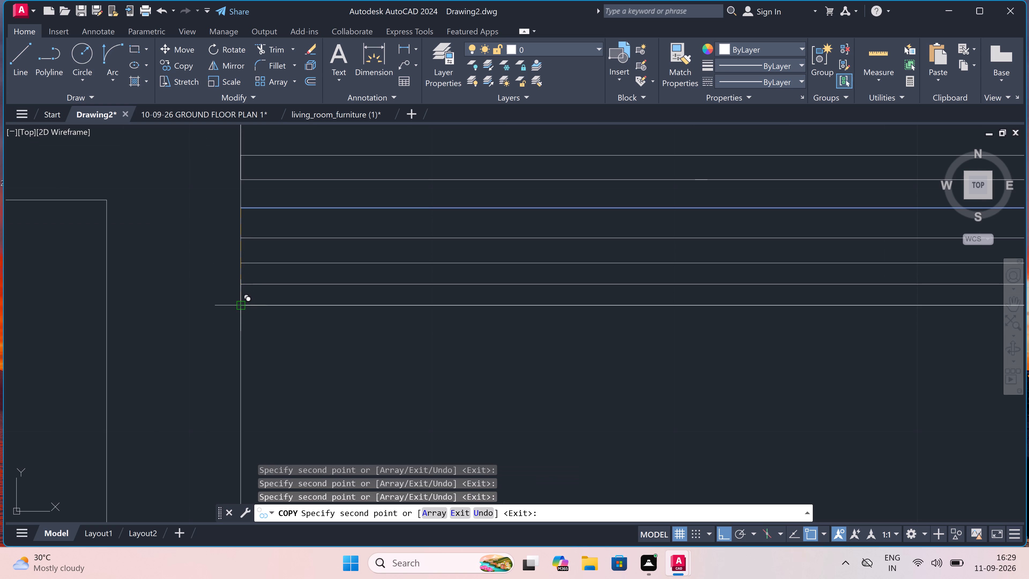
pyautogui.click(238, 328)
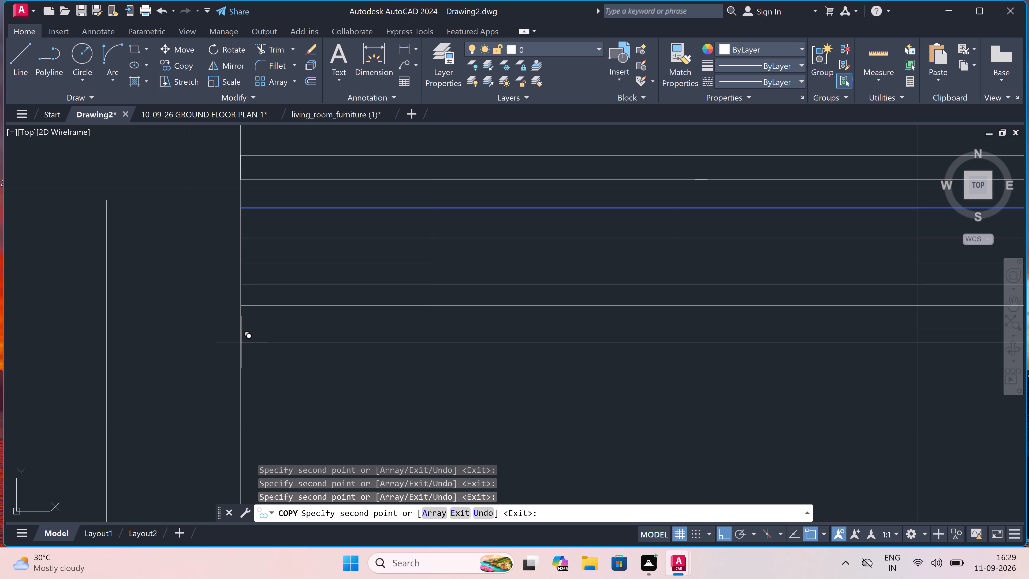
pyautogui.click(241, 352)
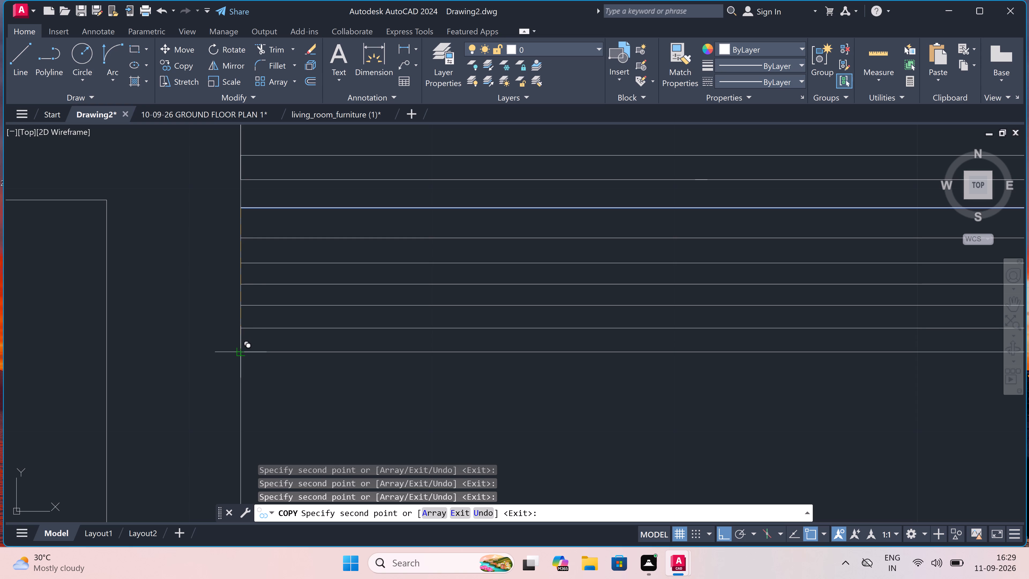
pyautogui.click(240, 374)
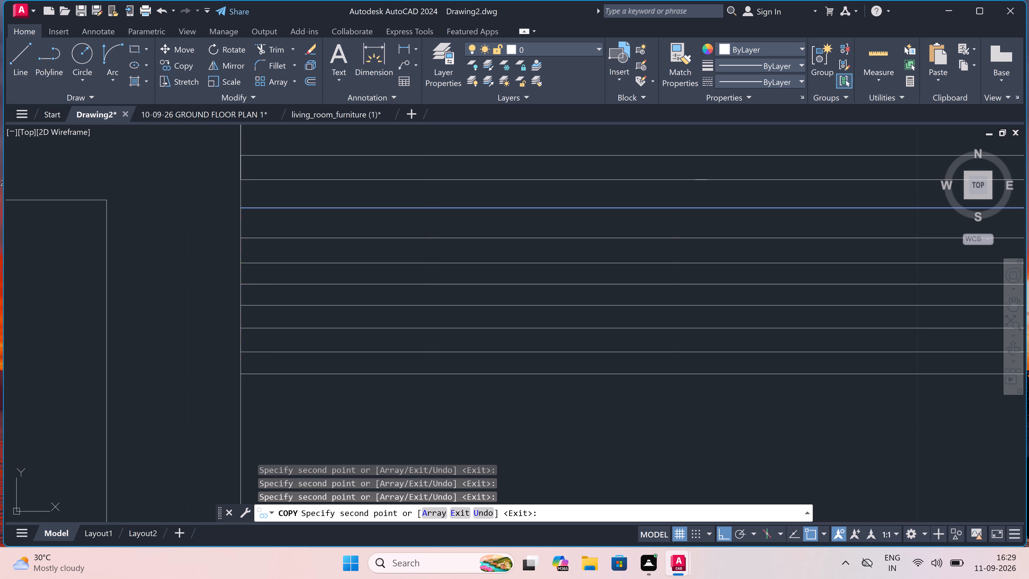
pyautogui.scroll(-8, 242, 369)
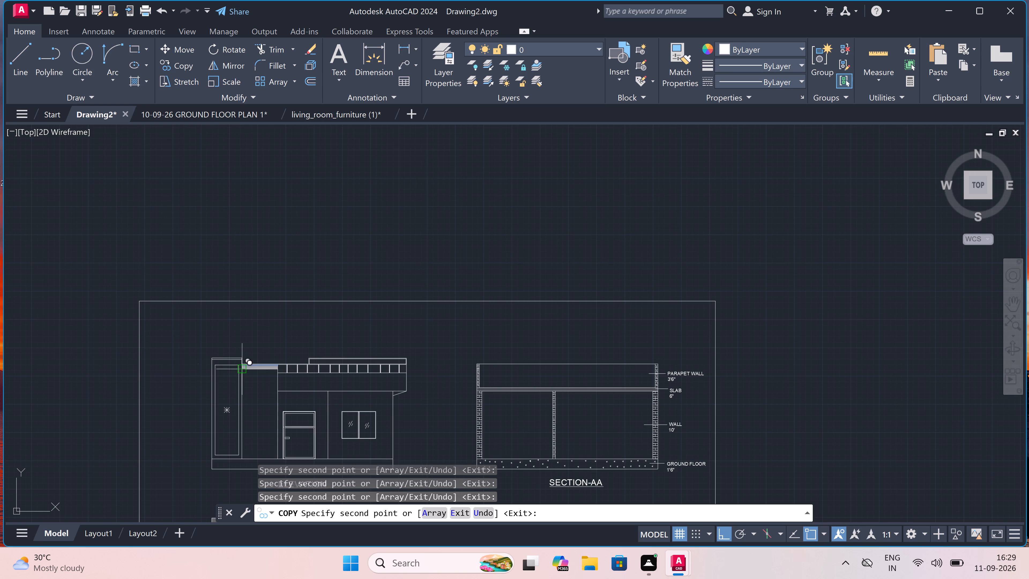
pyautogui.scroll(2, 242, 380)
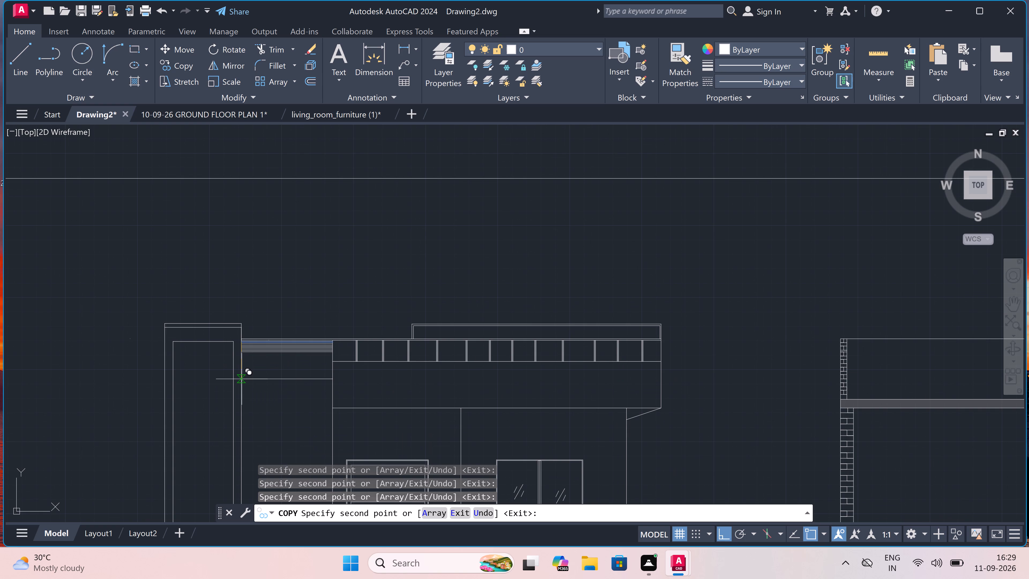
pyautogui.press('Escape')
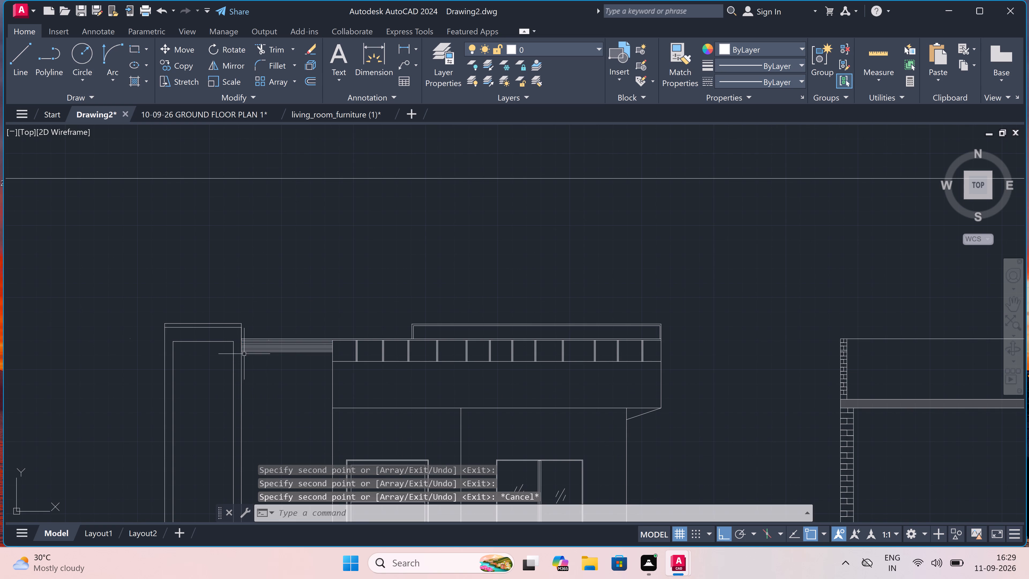
# Erase all eight closely spaced horizontal lines below the elevation's parapet coping, including the original line.
pyautogui.scroll(-2, 252, 362)
pyautogui.scroll(3, 255, 375)
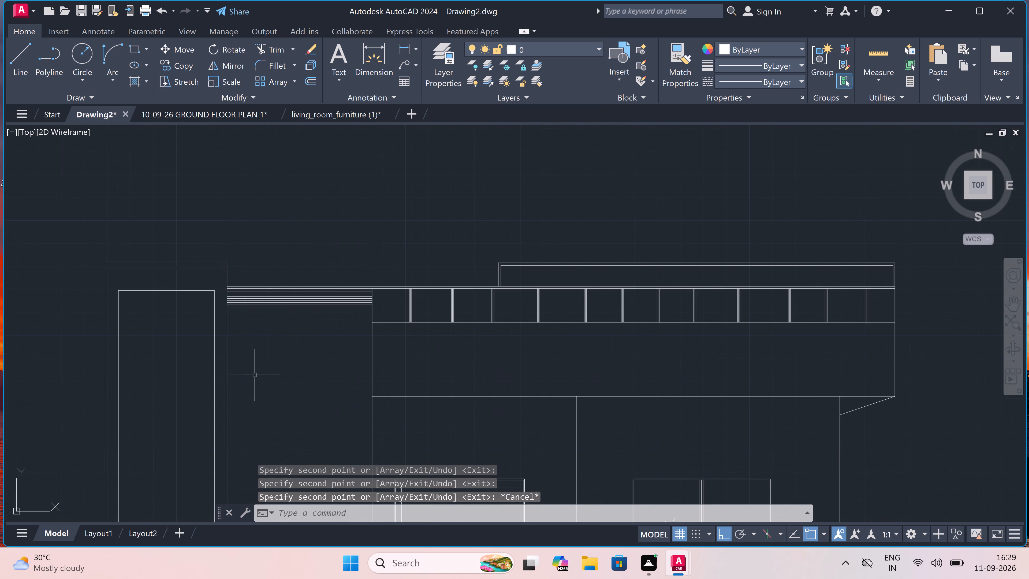
pyautogui.scroll(3, 275, 307)
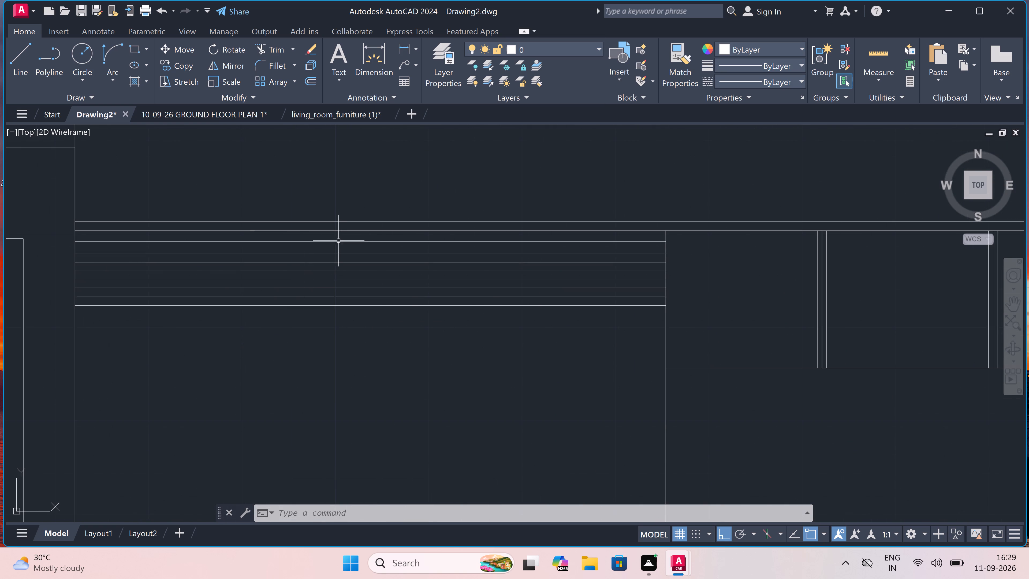
pyautogui.click(339, 240)
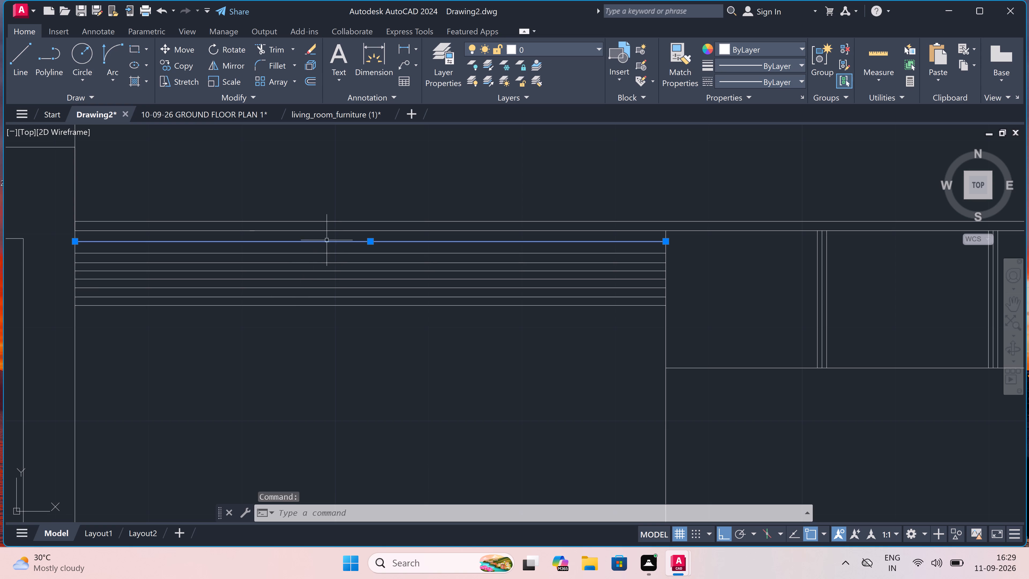
pyautogui.scroll(2, 326, 248)
pyautogui.moveTo(326, 248); pyautogui.dragTo(321, 260)
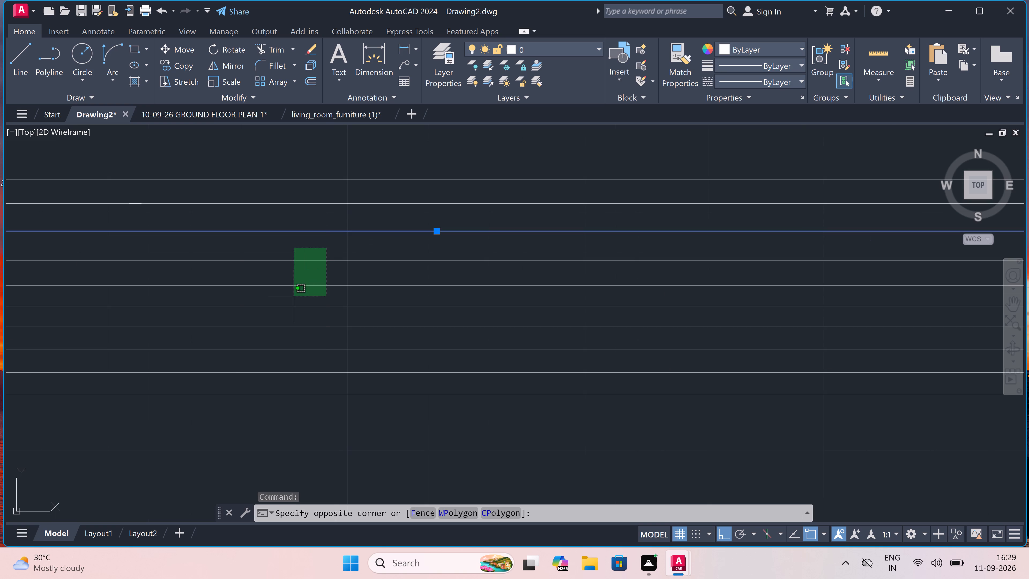
pyautogui.click(191, 409)
pyautogui.press('Delete')
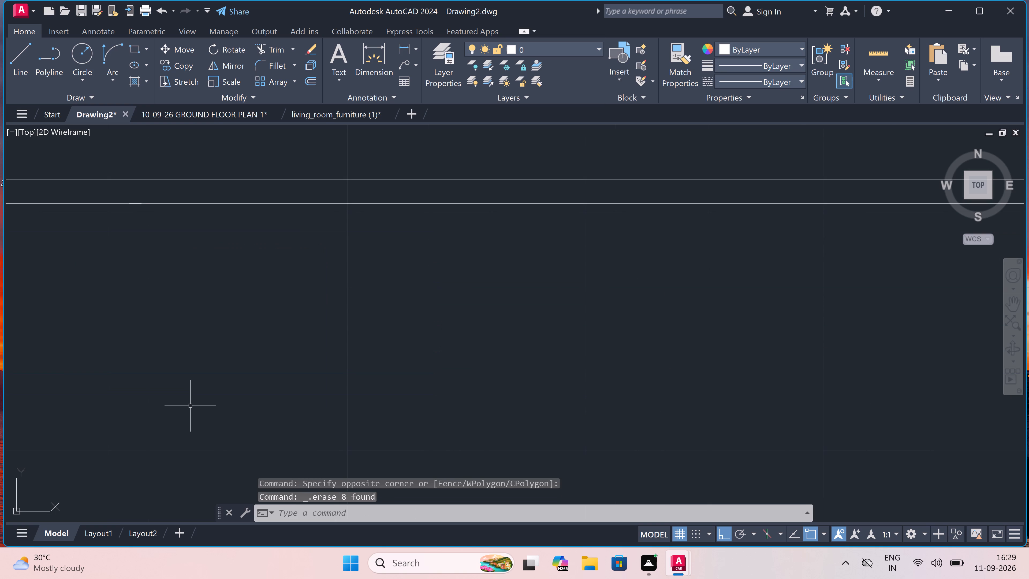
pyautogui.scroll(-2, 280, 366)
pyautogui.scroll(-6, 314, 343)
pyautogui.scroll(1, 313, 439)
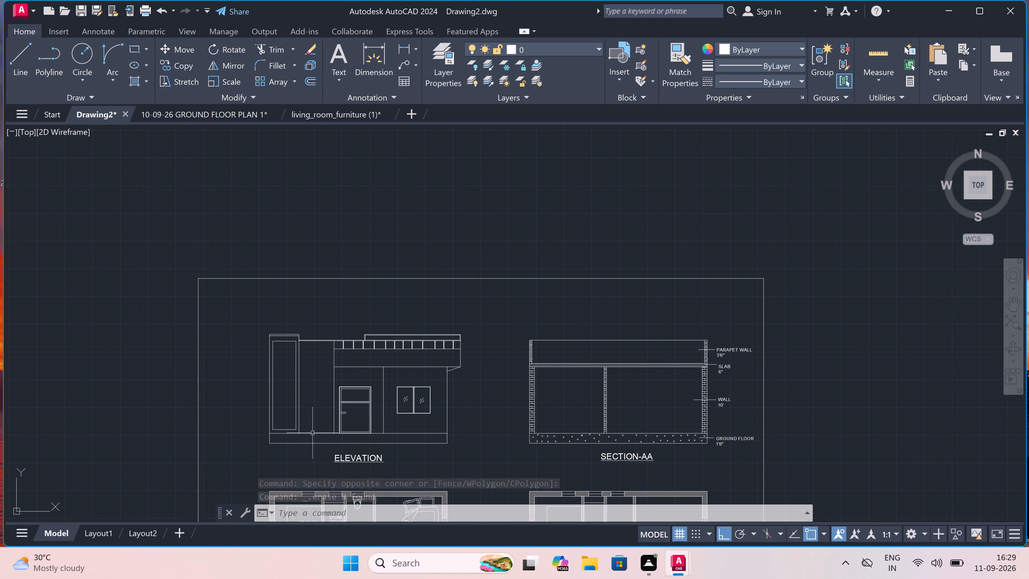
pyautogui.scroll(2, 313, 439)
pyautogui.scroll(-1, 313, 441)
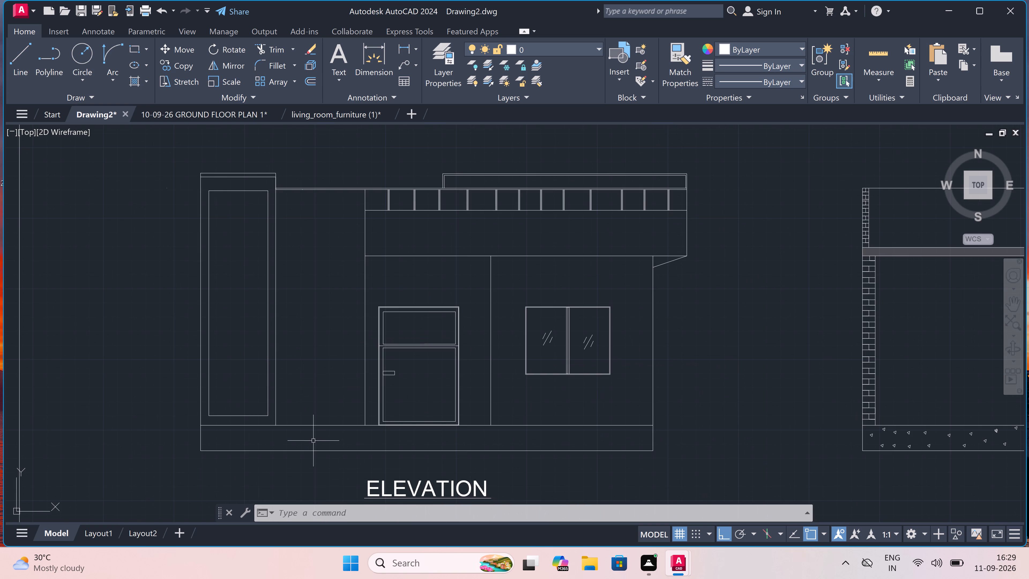
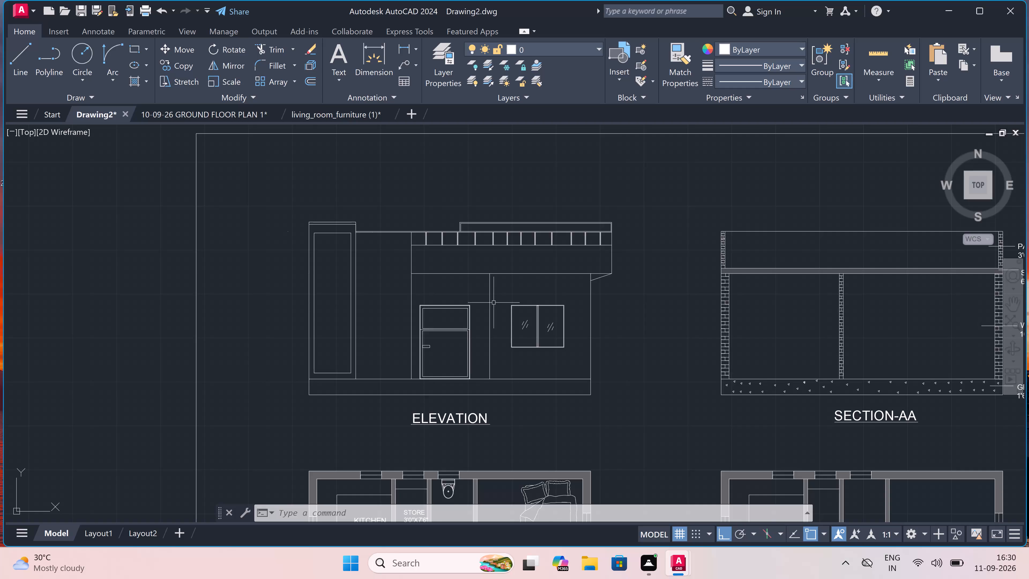
# Review the elevation, Section-AA and both floor plans across the whole bordered sheet.
pyautogui.scroll(-3, 494, 303)
pyautogui.scroll(3, 665, 304)
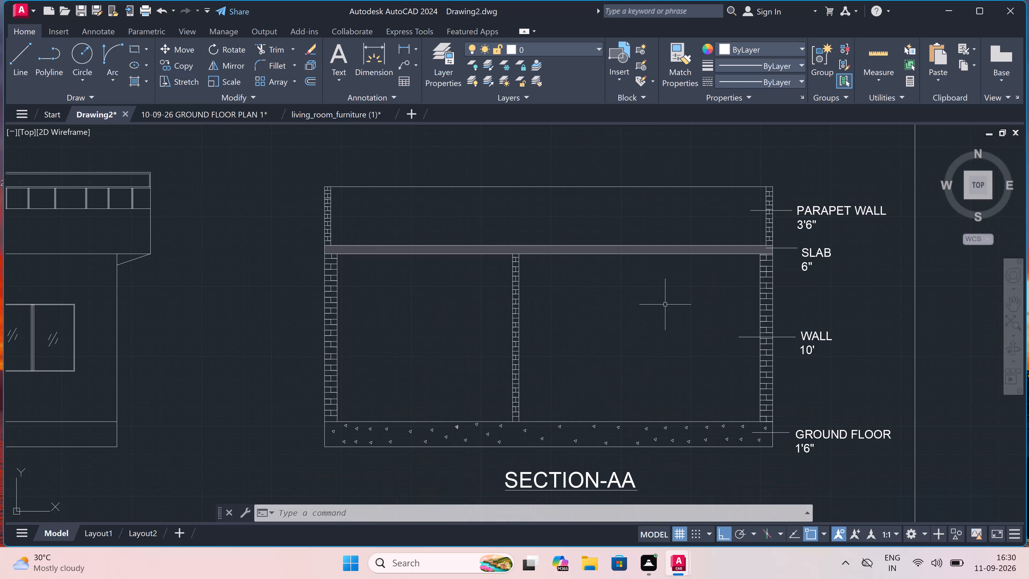
pyautogui.scroll(-5, 665, 305)
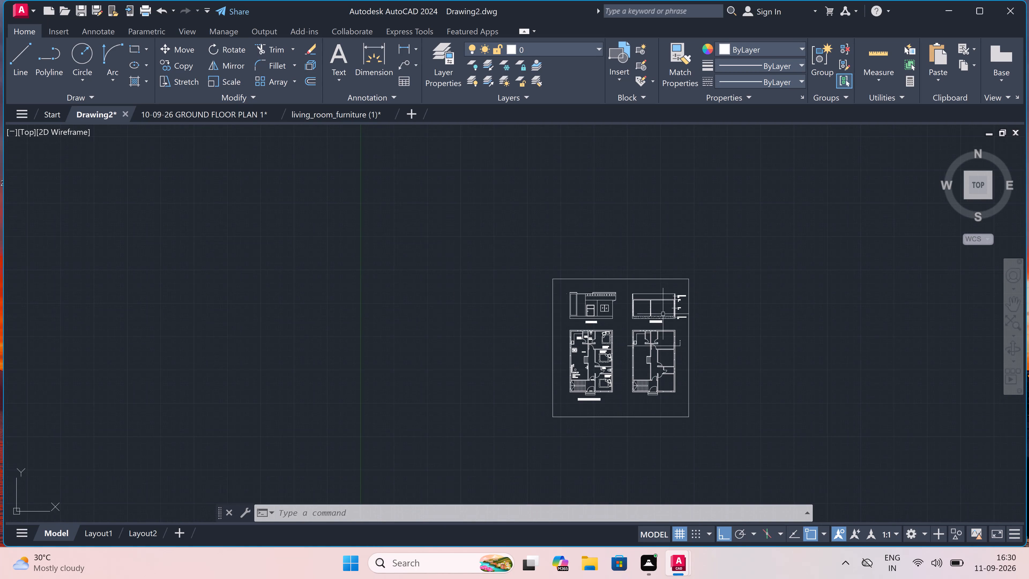
pyautogui.scroll(3, 647, 359)
pyautogui.scroll(3, 656, 320)
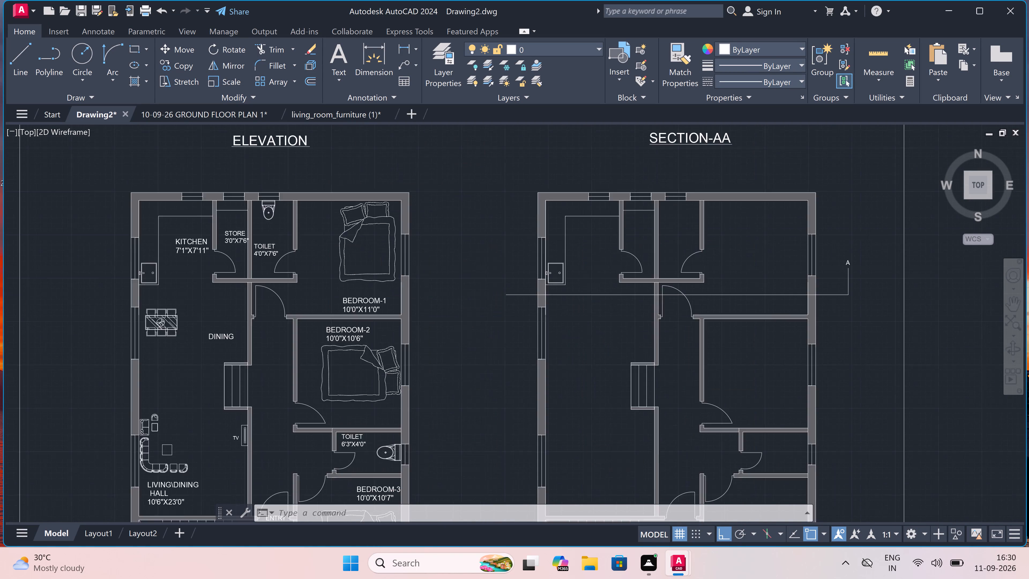
pyautogui.scroll(-3, 656, 319)
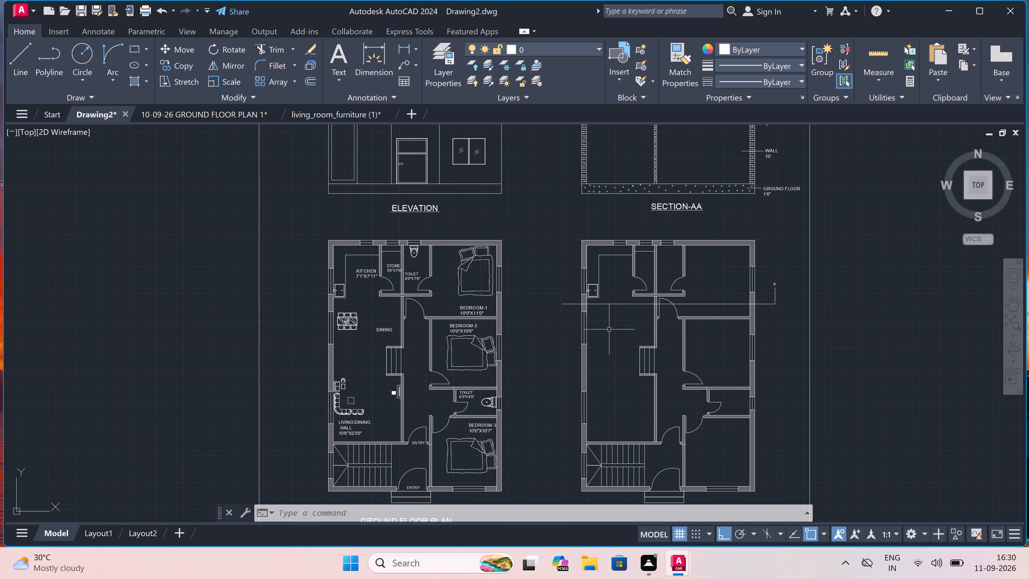
pyautogui.scroll(-2, 608, 329)
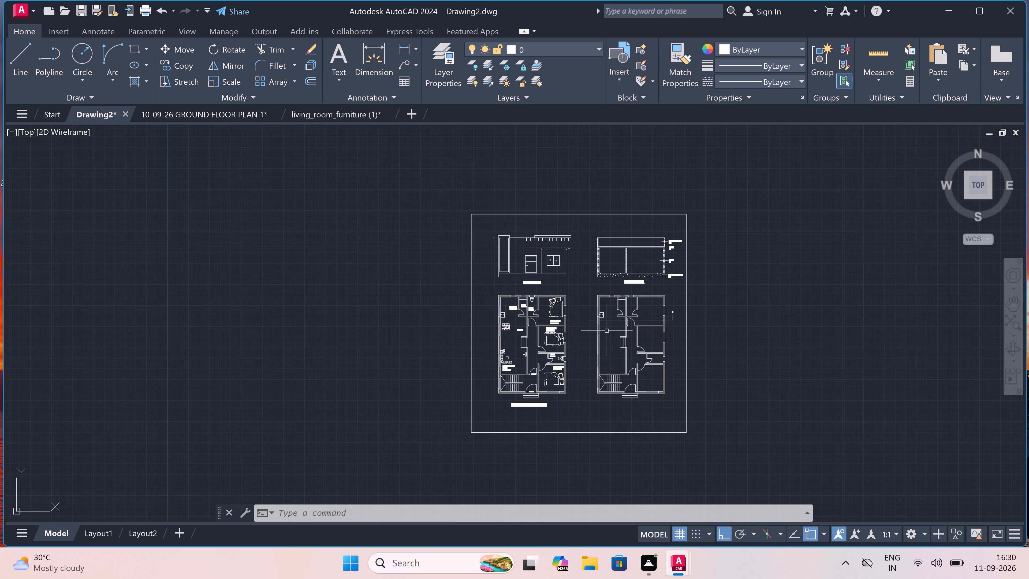
# Set up a plot using the DWG To PDF.pc3 plotter and ISO A4 (210.00 x 297.00 MM) paper.
pyautogui.hotkey('ctrl', 'p')
pyautogui.press('Escape')
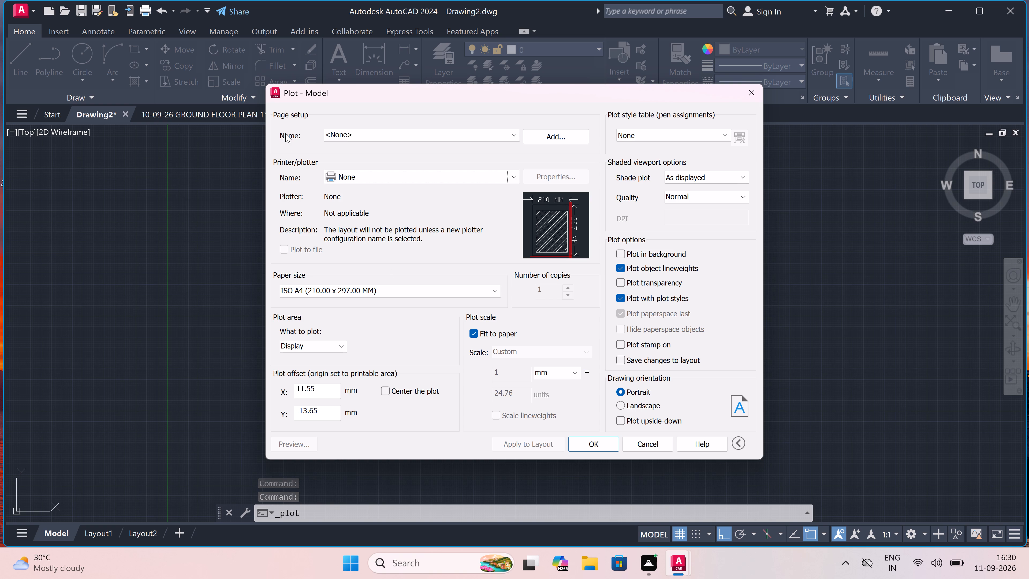
pyautogui.doubleClick(352, 173)
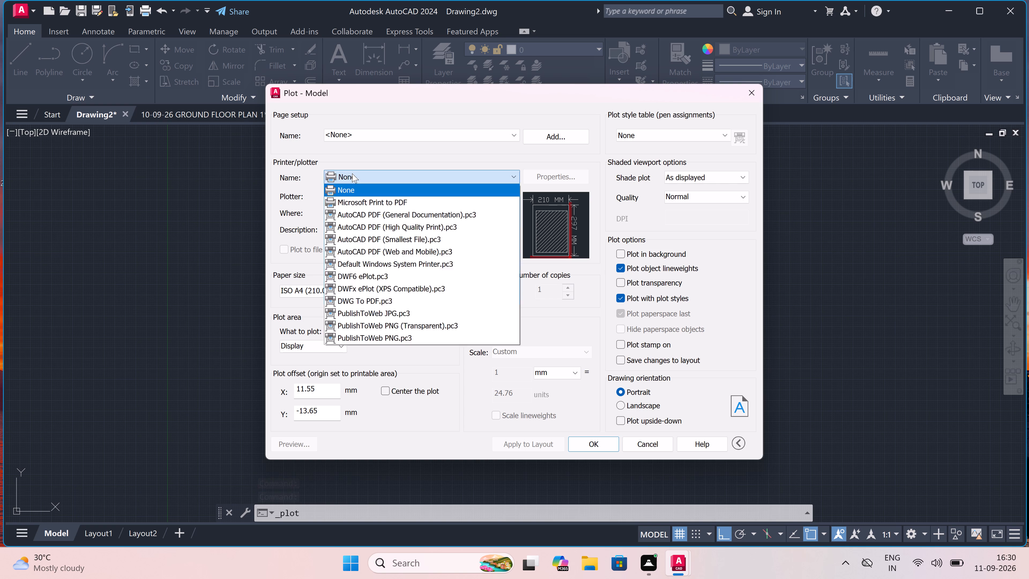
pyautogui.click(353, 177)
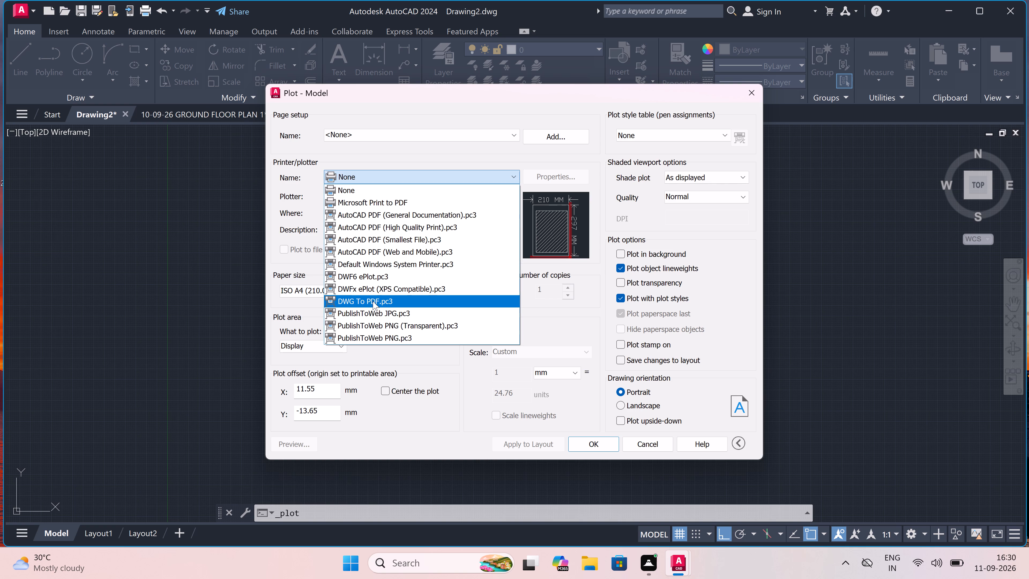
pyautogui.click(371, 302)
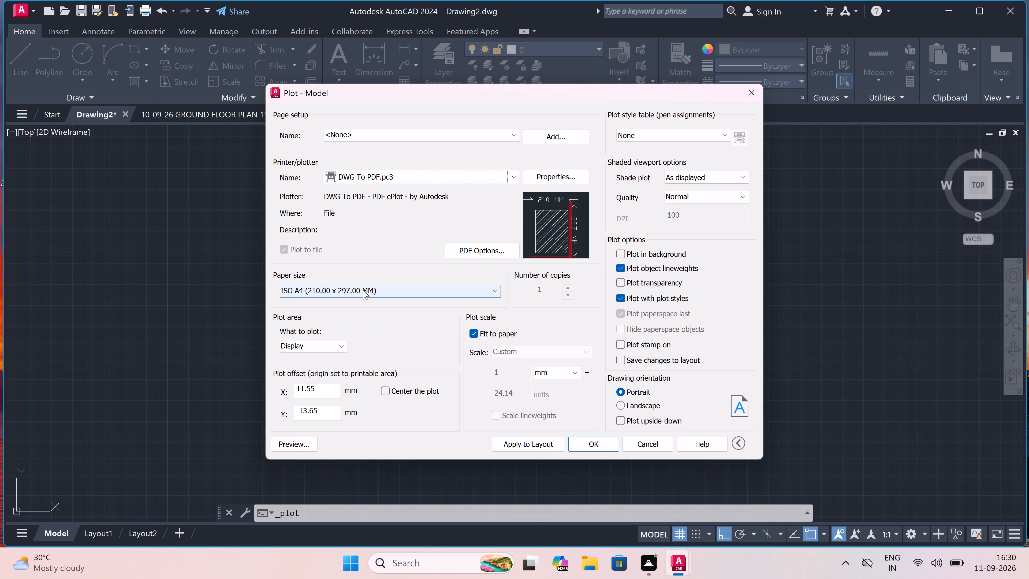
pyautogui.doubleClick(363, 290)
pyautogui.click(335, 286)
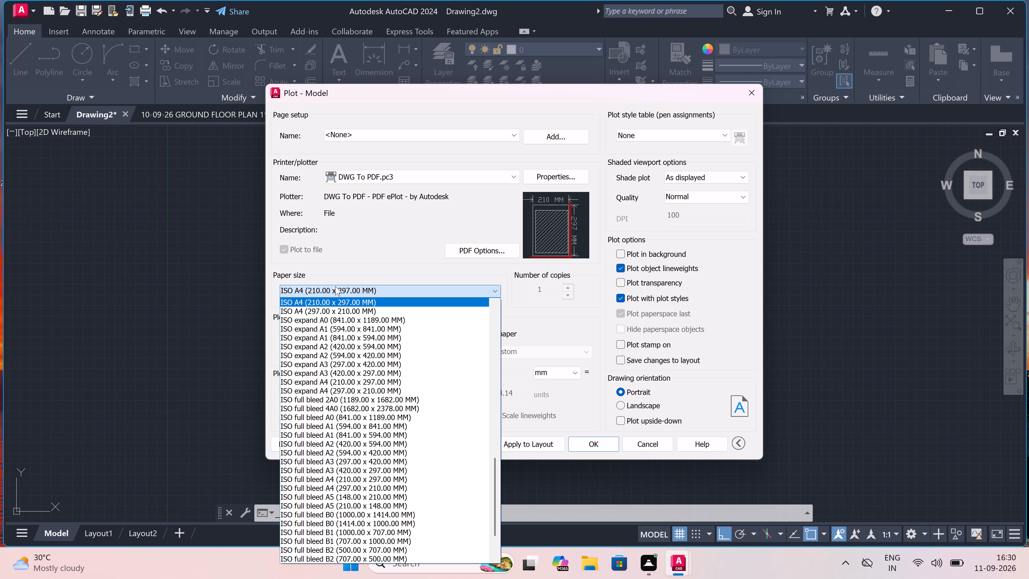
pyautogui.doubleClick(311, 308)
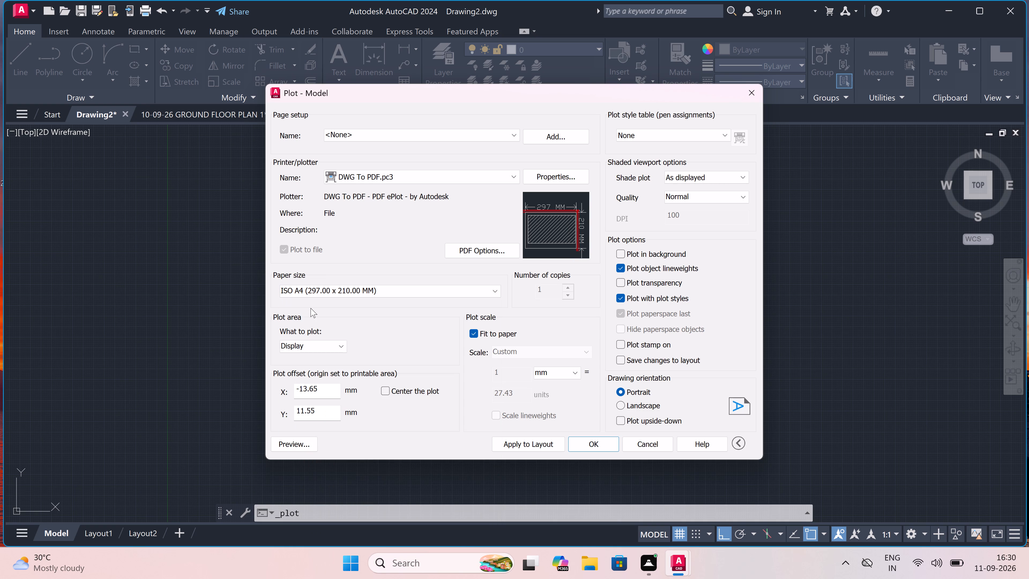
pyautogui.click(309, 293)
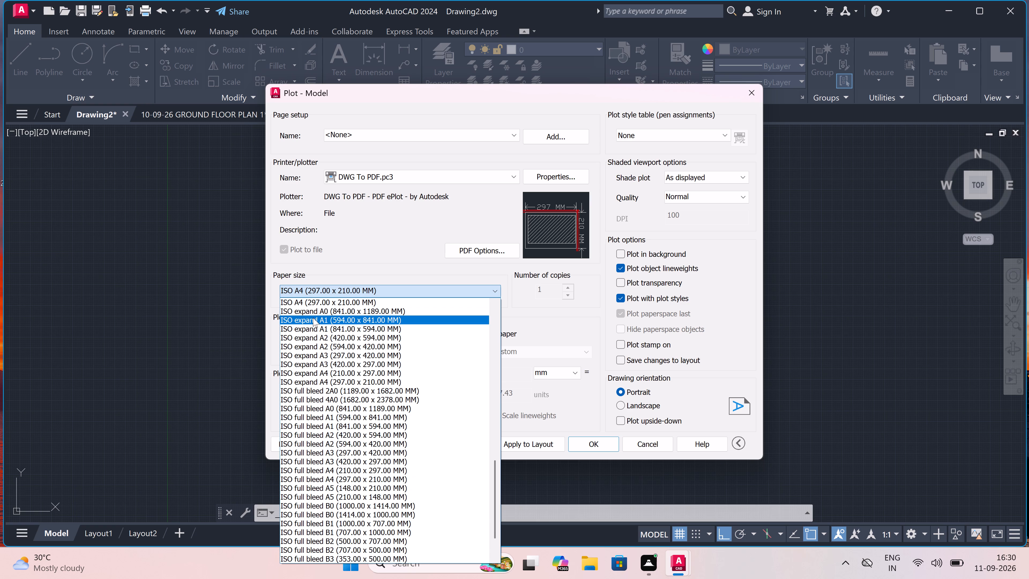
pyautogui.scroll(1, 312, 318)
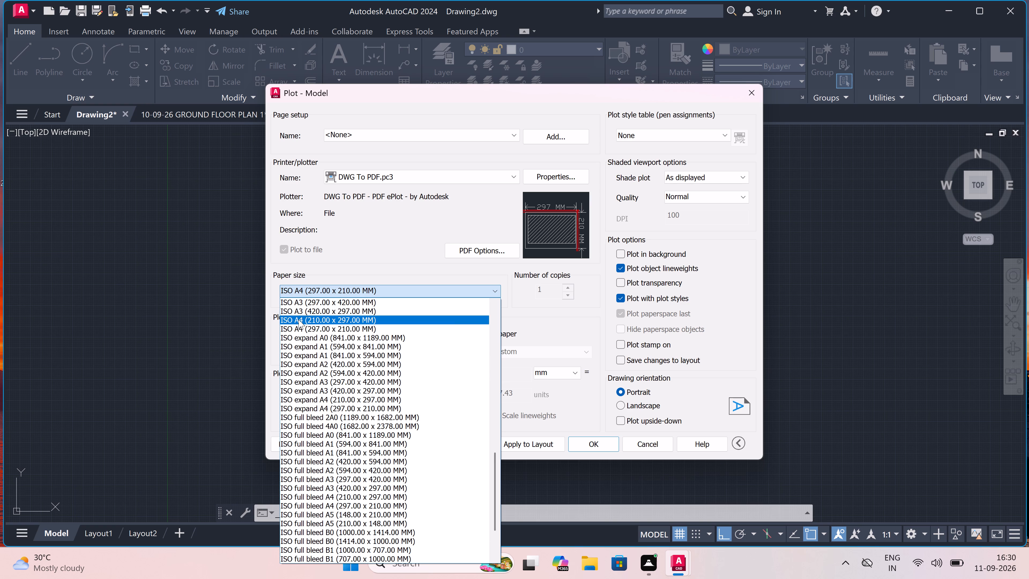
pyautogui.click(298, 320)
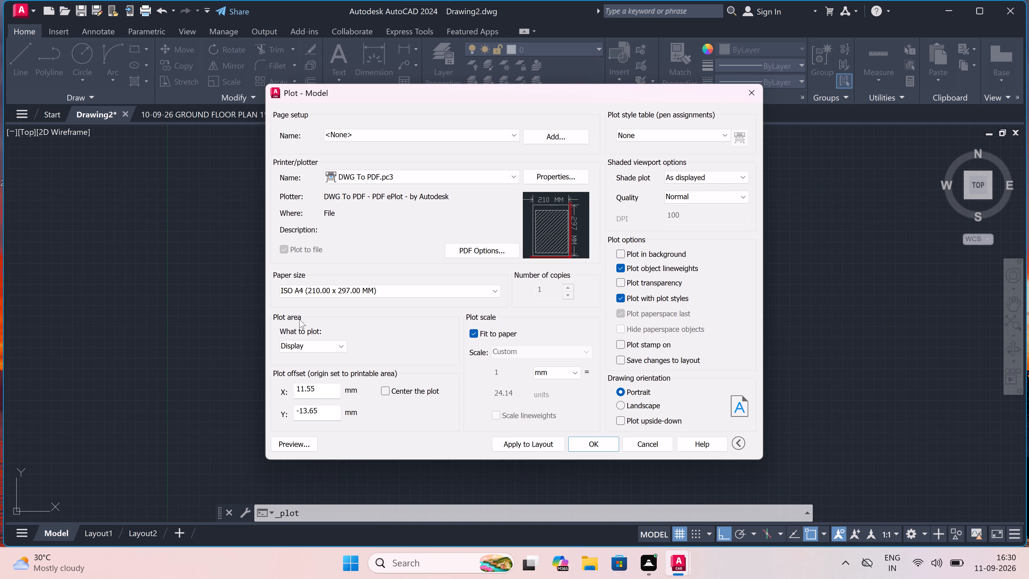
# Set the plot area to a window spanning opposite corners of the sheet's outer border.
pyautogui.click(318, 343)
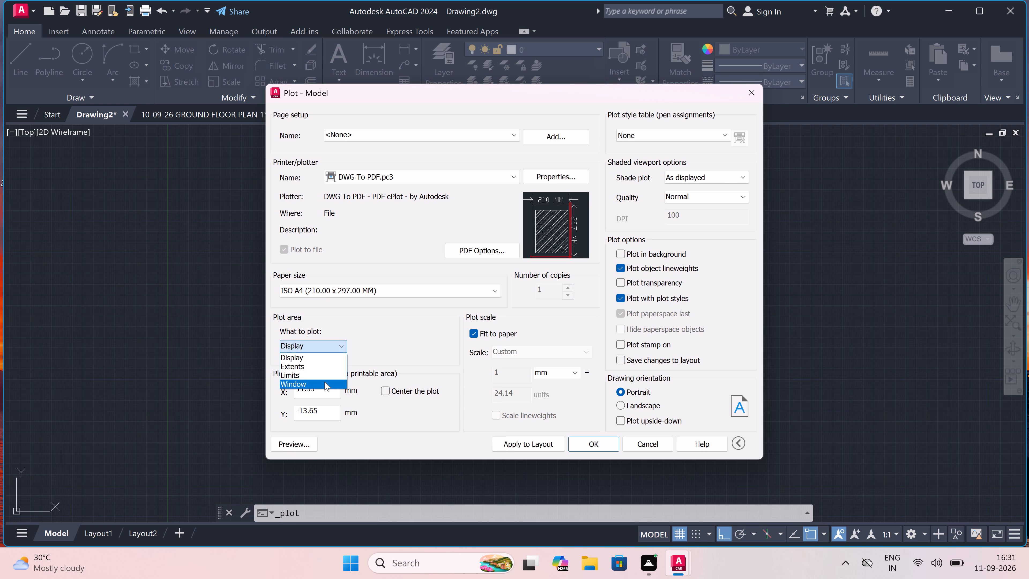
pyautogui.click(325, 381)
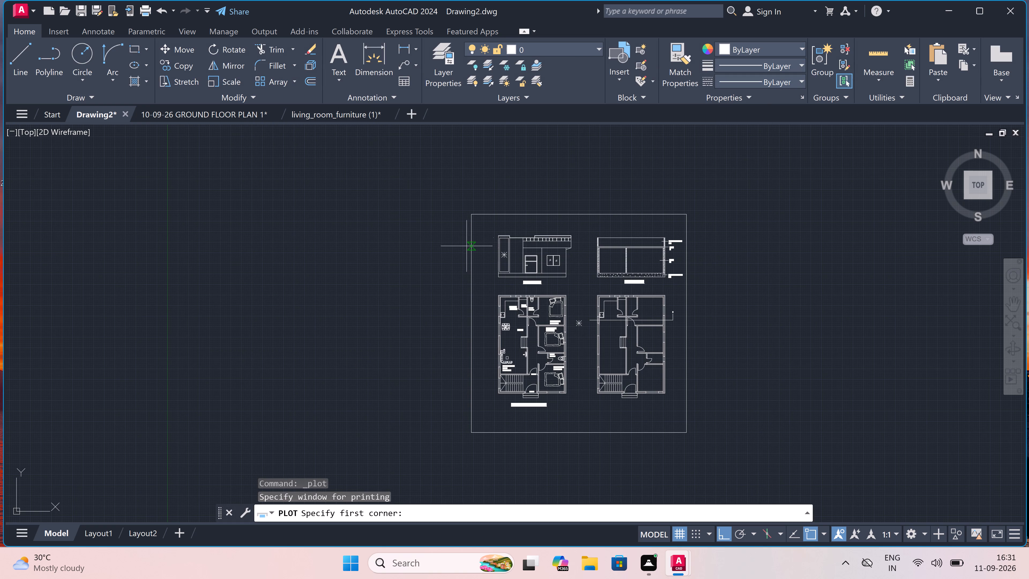
pyautogui.click(468, 217)
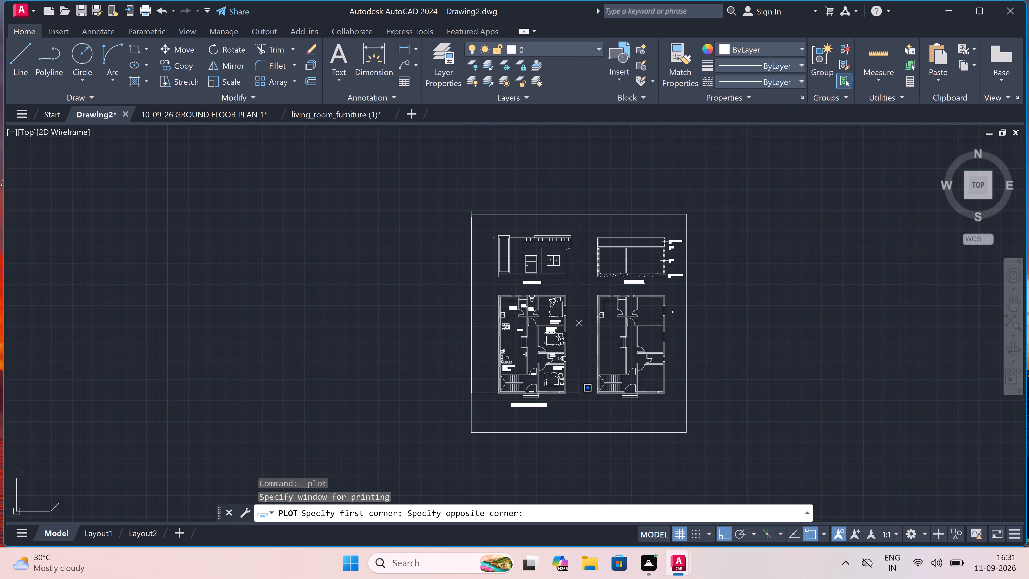
pyautogui.click(686, 433)
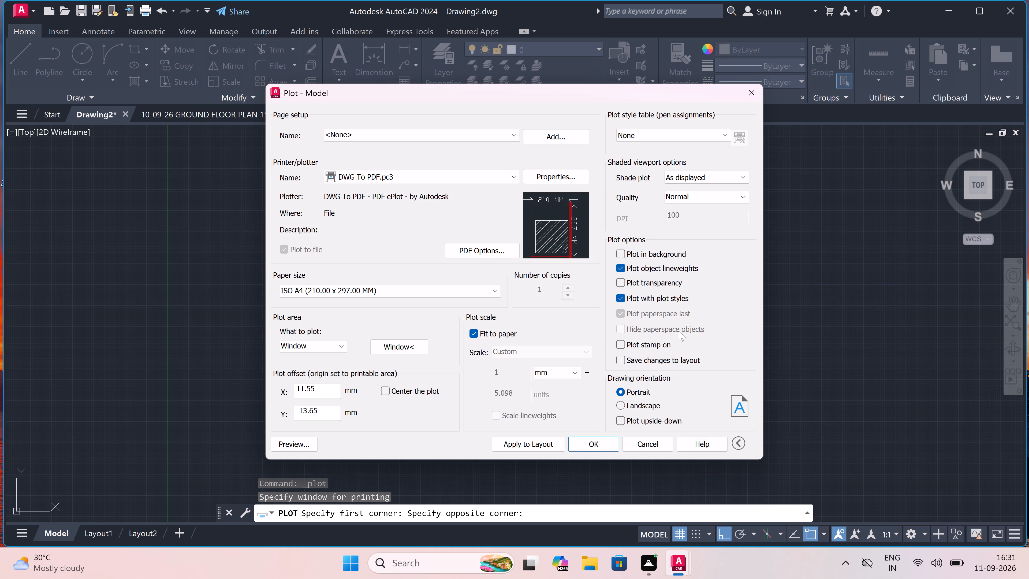
# Assign the acad.ctb plot style table to all layouts and apply the plot settings to the layout.
pyautogui.click(674, 132)
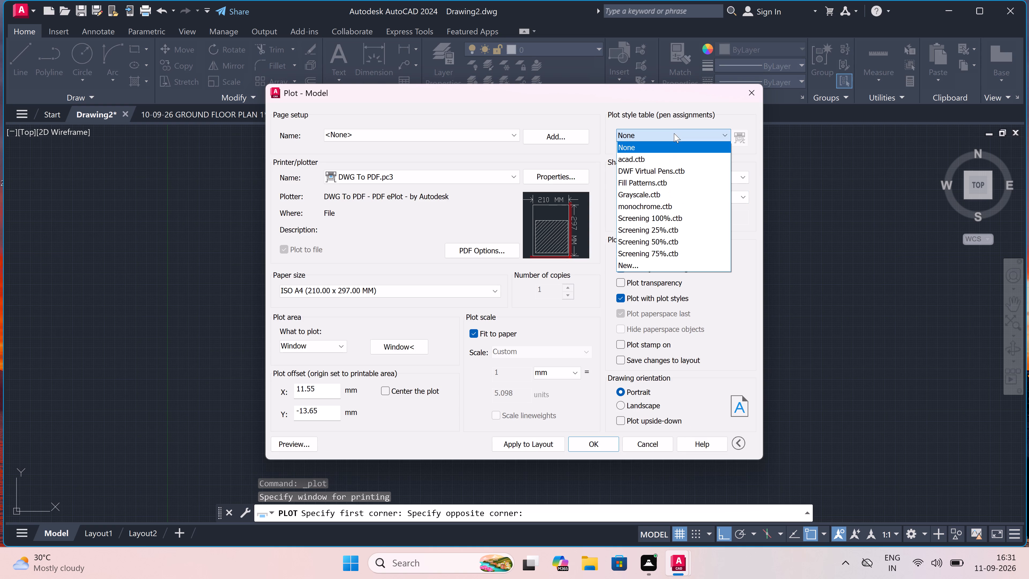
pyautogui.click(665, 157)
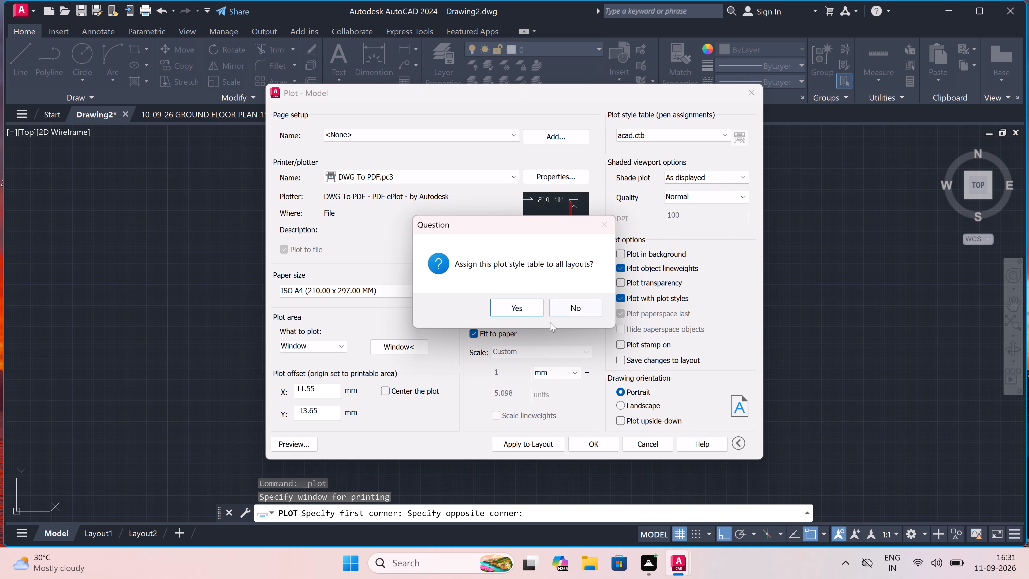
pyautogui.click(517, 302)
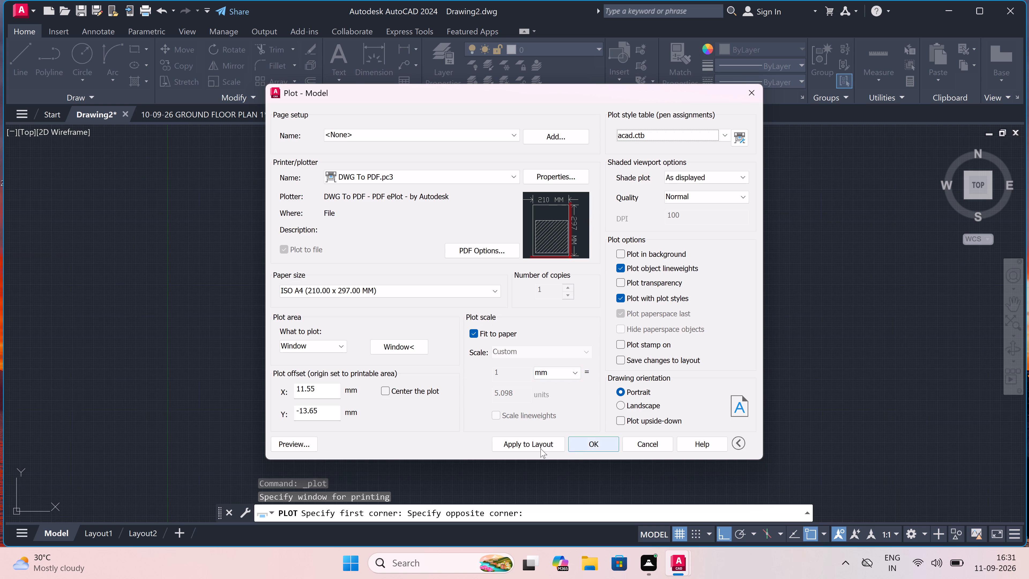
pyautogui.doubleClick(532, 446)
# Plot the sheet to a PDF named GROUND FLOOR PLAN 1 10-09-26 in the Documents folder.
pyautogui.doubleClick(582, 437)
pyautogui.press('BackSpace')
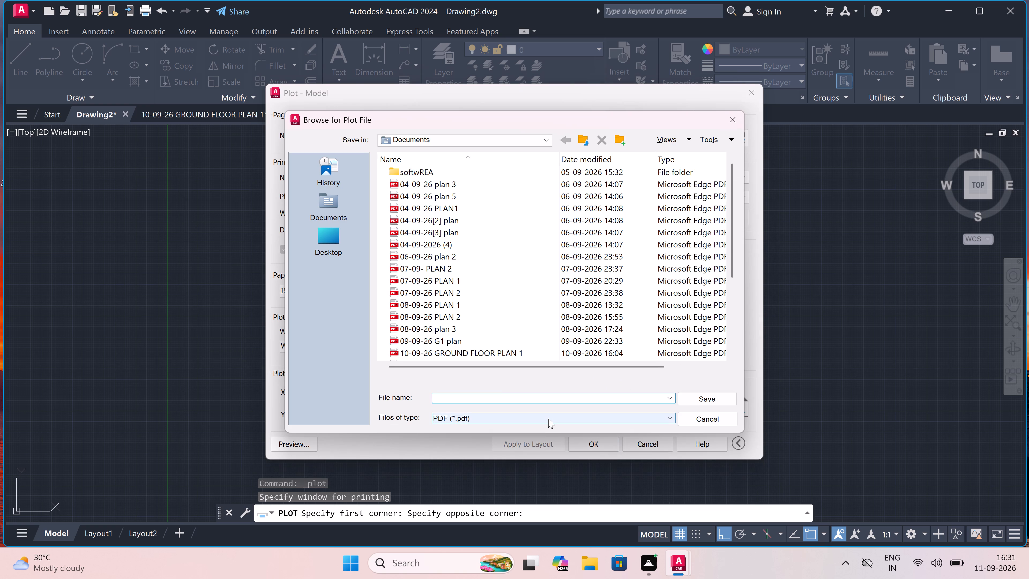
pyautogui.write('GROUND FLOOR PLAN')
pyautogui.press('space')
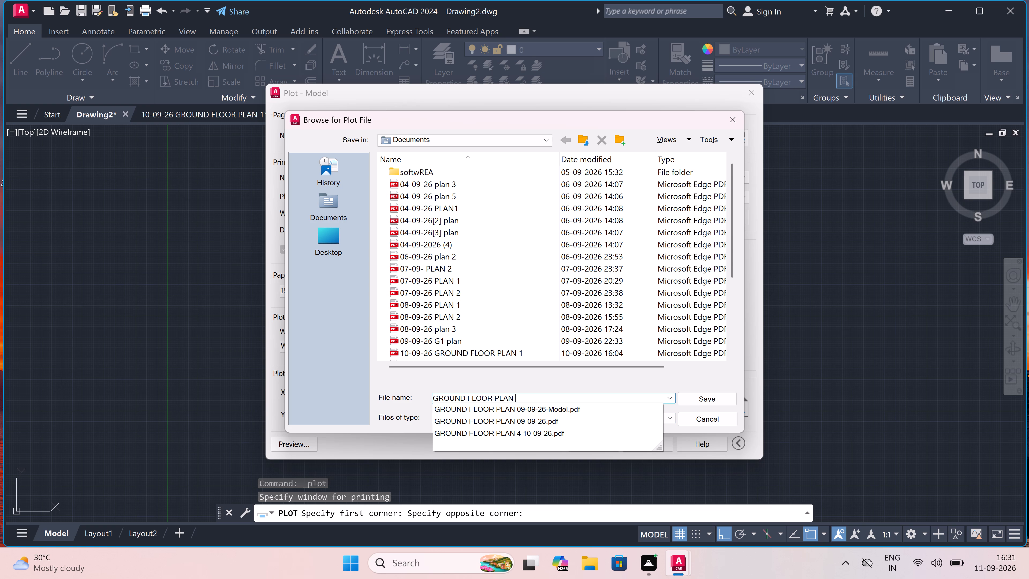
pyautogui.write('1')
pyautogui.press('space')
pyautogui.write('10-09')
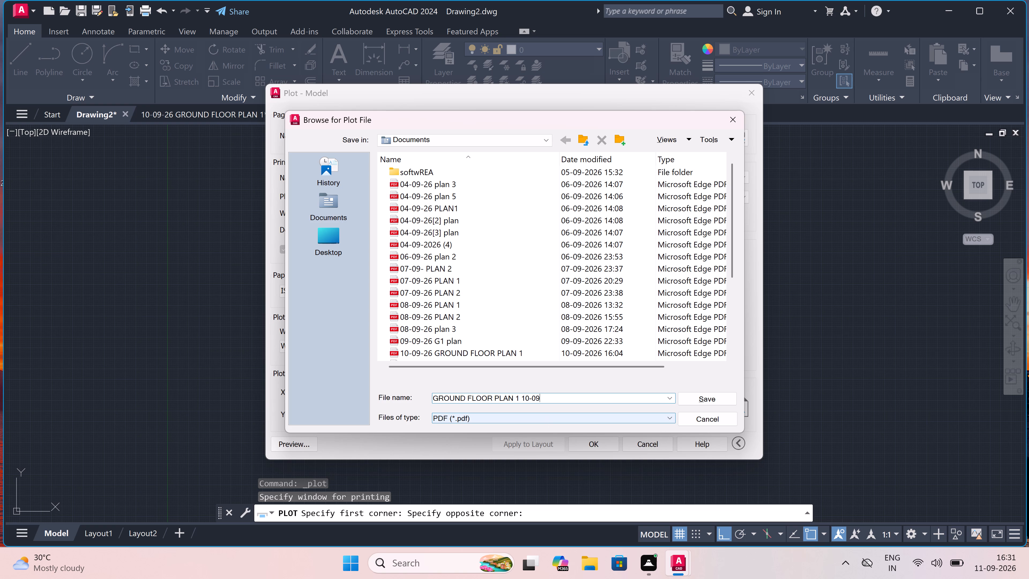
pyautogui.press('-')
pyautogui.press('2')
pyautogui.press('6')
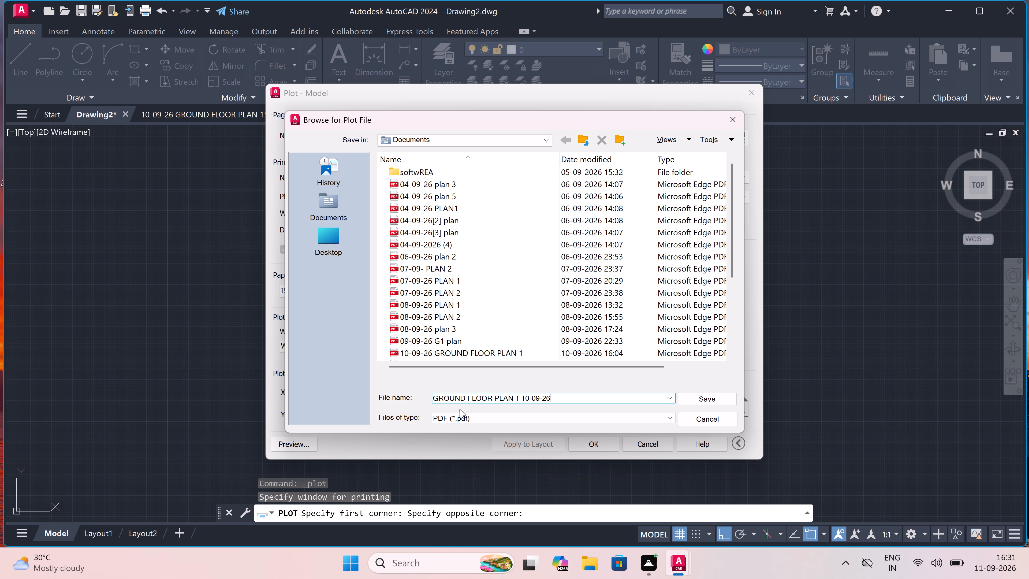
pyautogui.click(700, 396)
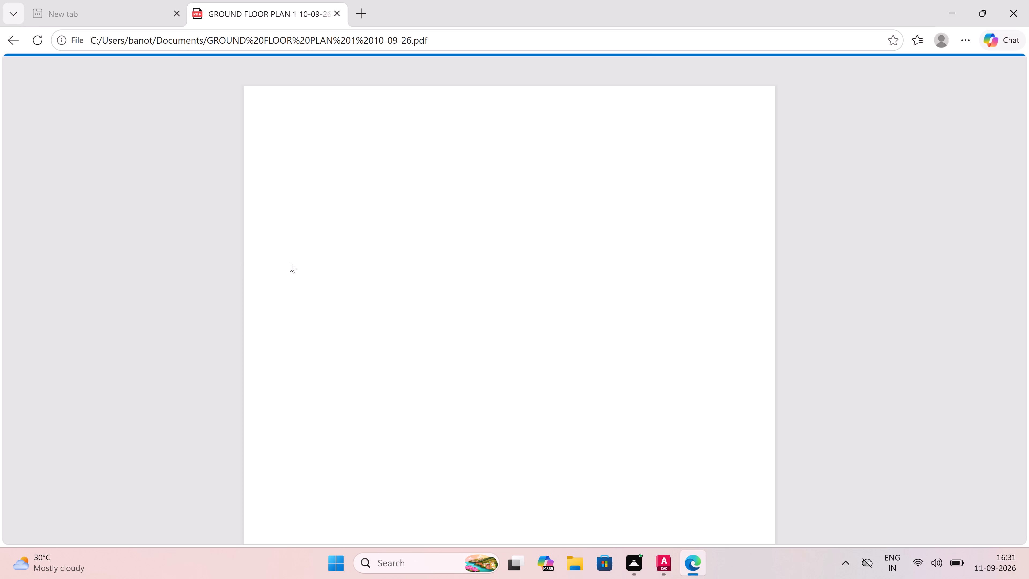
# Examine how the elevation, section and floor plans sit on the plotted PDF page, and return to the AutoCAD drawing.
pyautogui.scroll(-4, 271, 176)
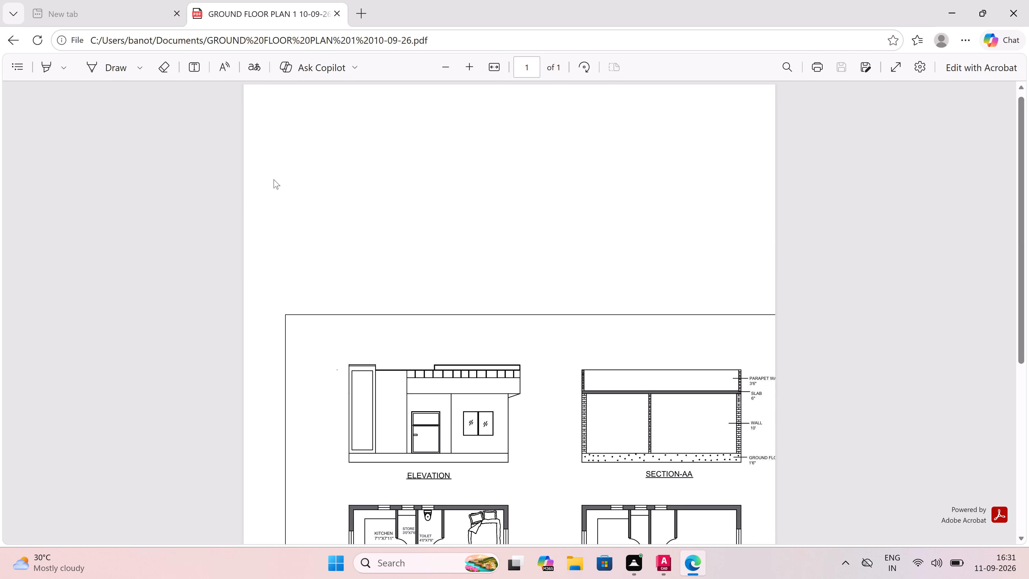
pyautogui.scroll(-1, 398, 233)
pyautogui.scroll(3, 398, 233)
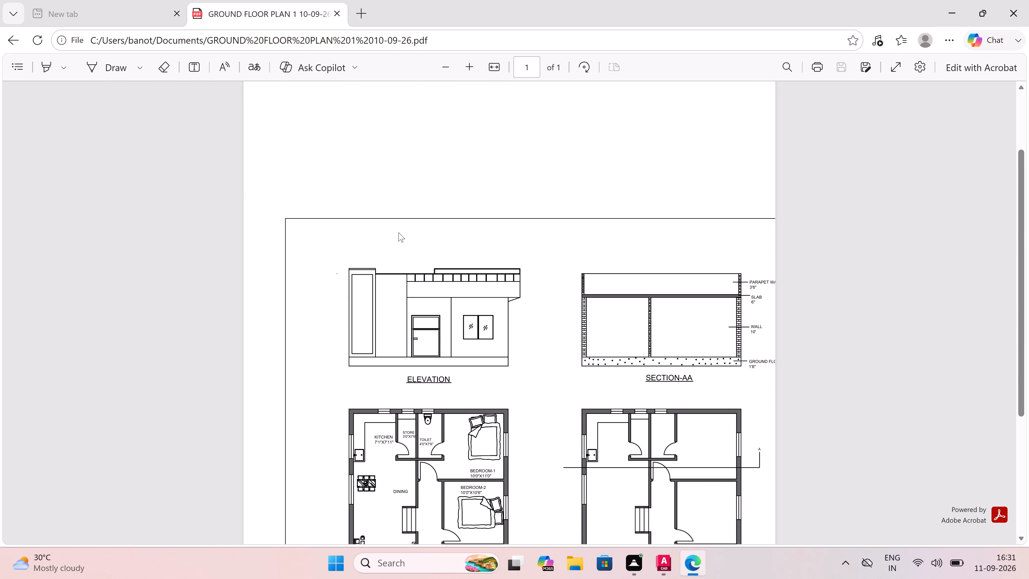
pyautogui.scroll(-2, 398, 232)
pyautogui.scroll(1, 398, 232)
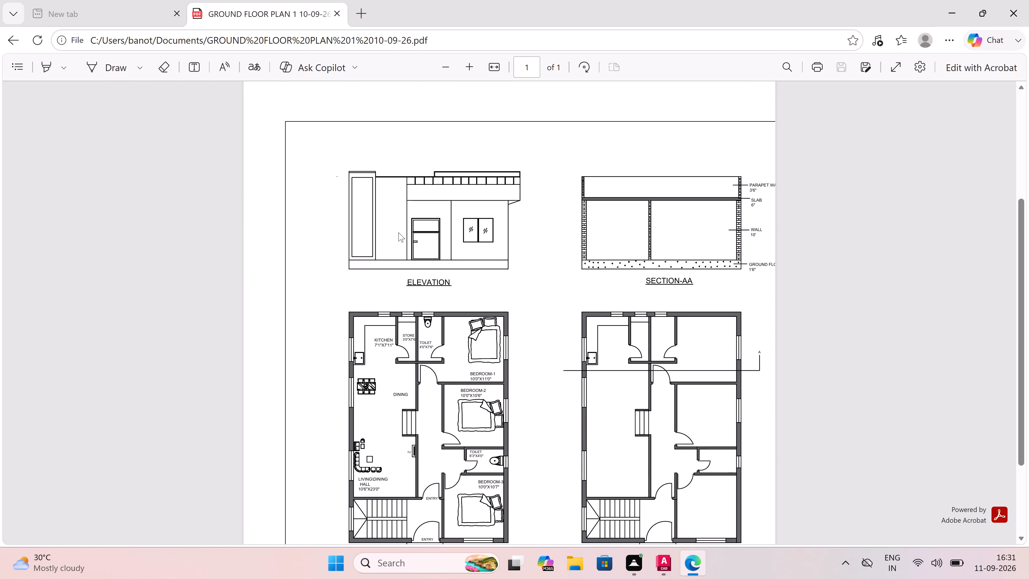
pyautogui.scroll(-1, 398, 233)
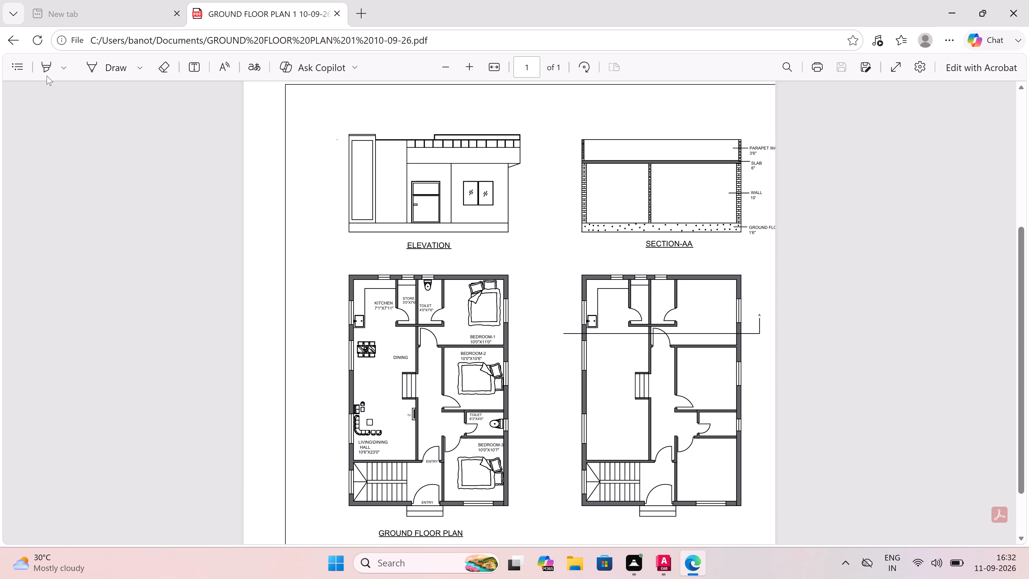
pyautogui.click(9, 39)
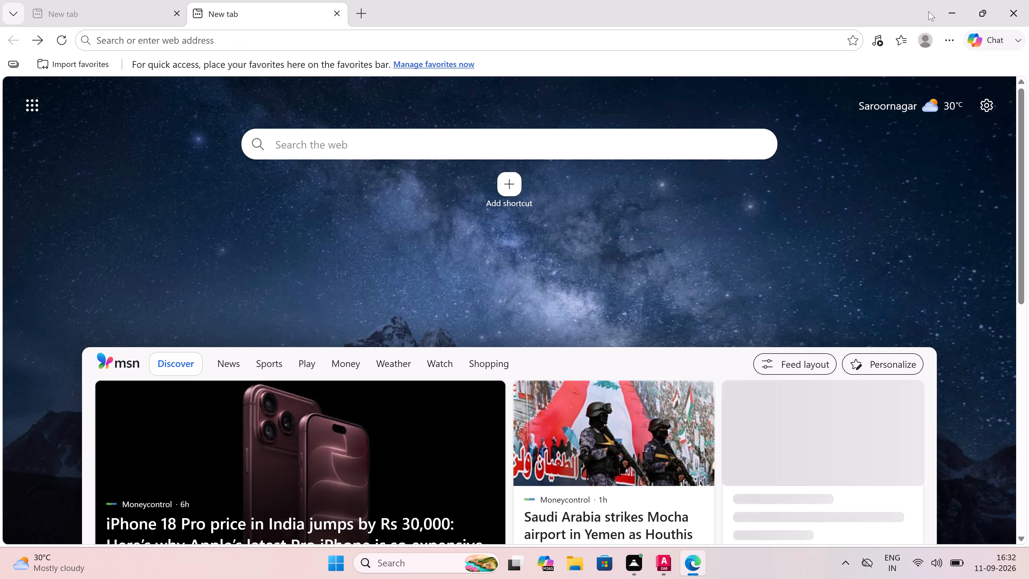
pyautogui.click(950, 10)
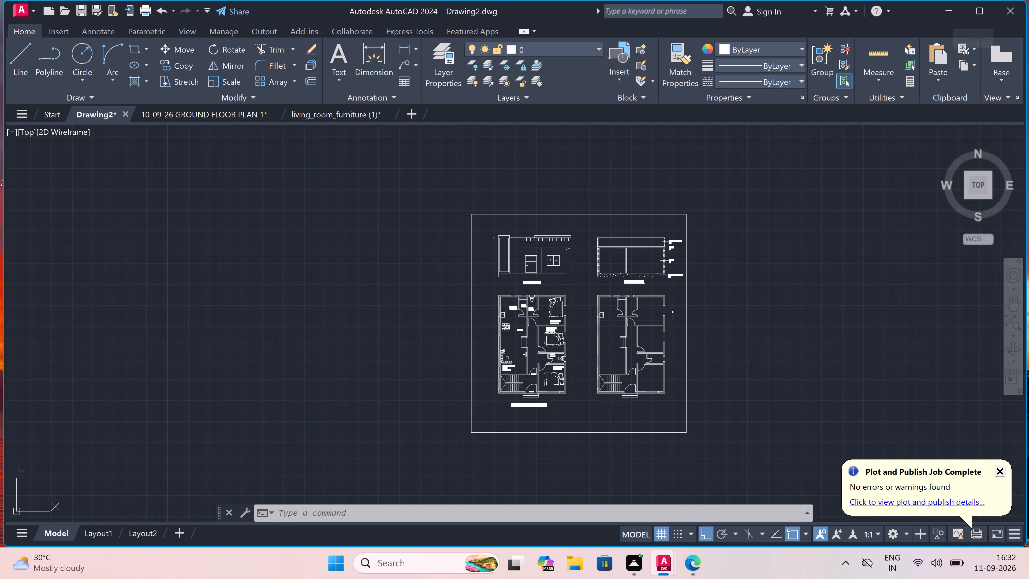
# Set the plot paper size to ISO A4 (297.00 x 210.00 MM) and apply the plot settings to the layout.
pyautogui.scroll(-2, 607, 271)
pyautogui.scroll(3, 643, 321)
pyautogui.scroll(-3, 636, 266)
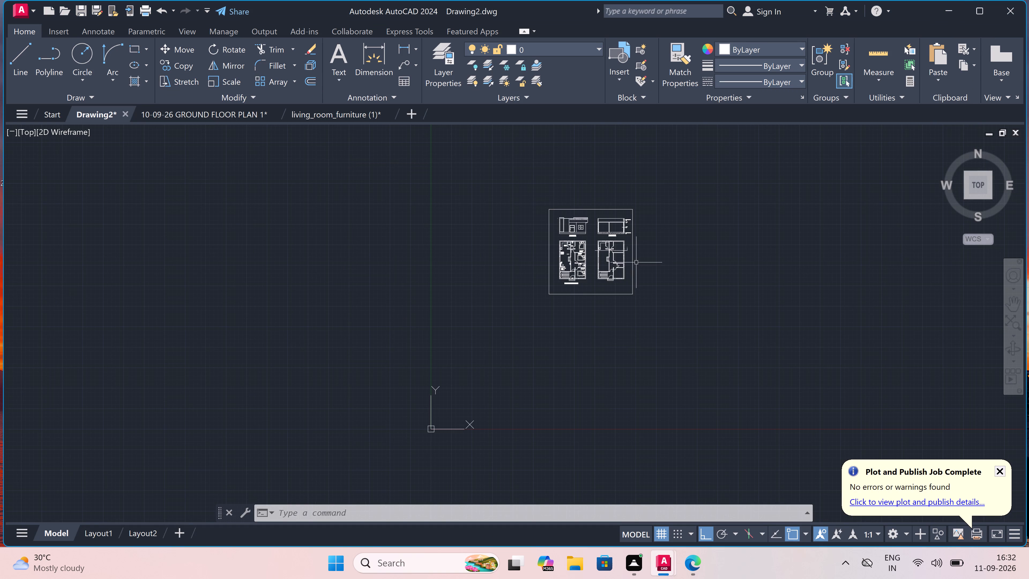
pyautogui.scroll(3, 631, 220)
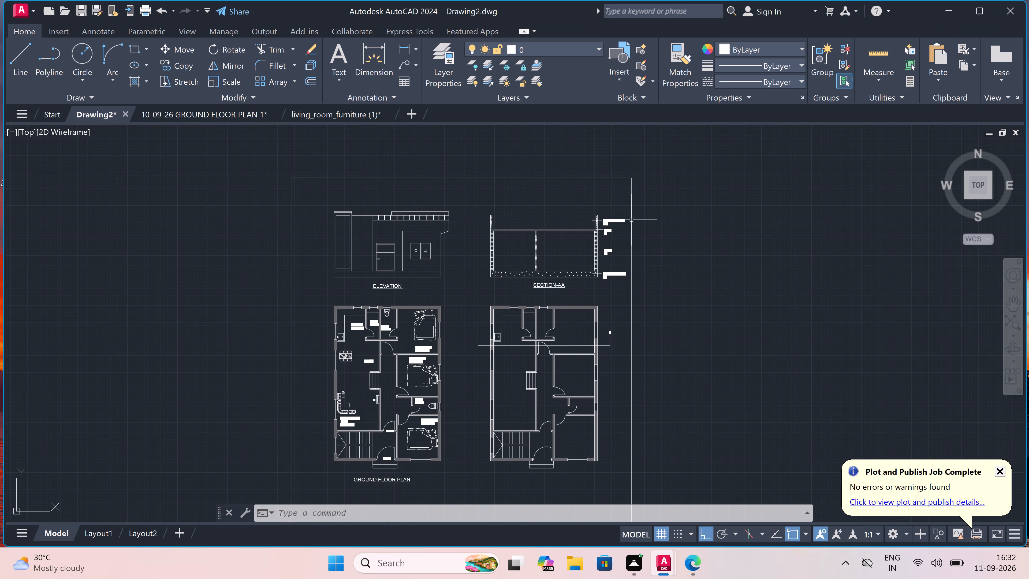
pyautogui.hotkey('ctrl', 'p')
pyautogui.press('Escape')
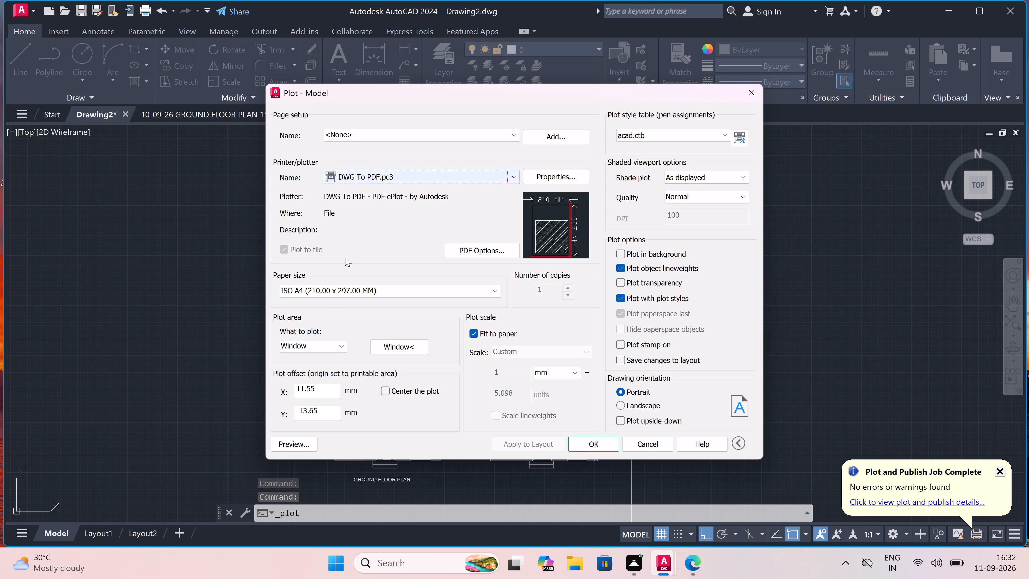
pyautogui.click(333, 293)
pyautogui.click(328, 307)
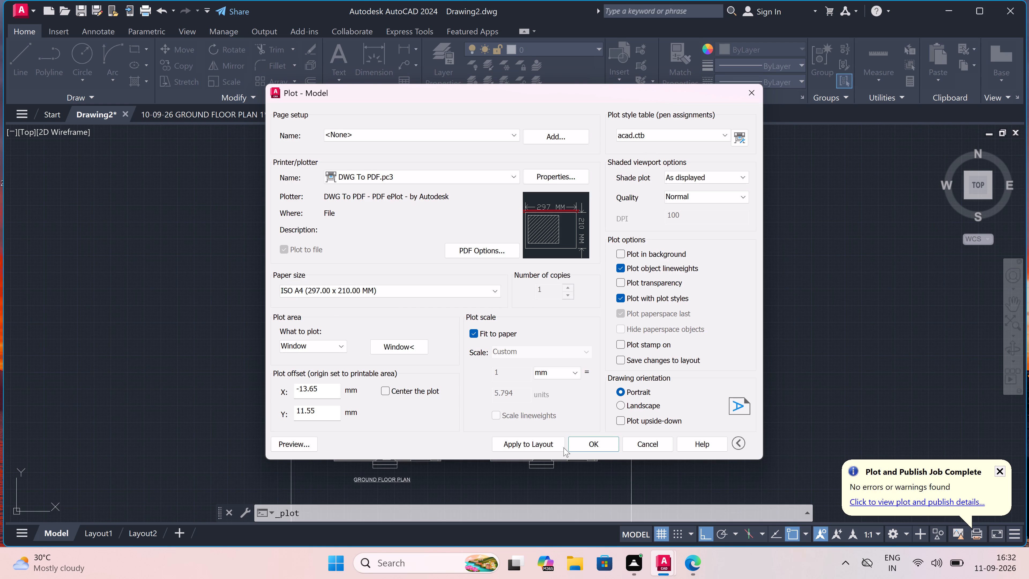
pyautogui.click(530, 448)
# Plot the sheet to a PDF named GROUND FLOOR PLAN-1 10-09-26 in the Documents folder.
pyautogui.click(568, 441)
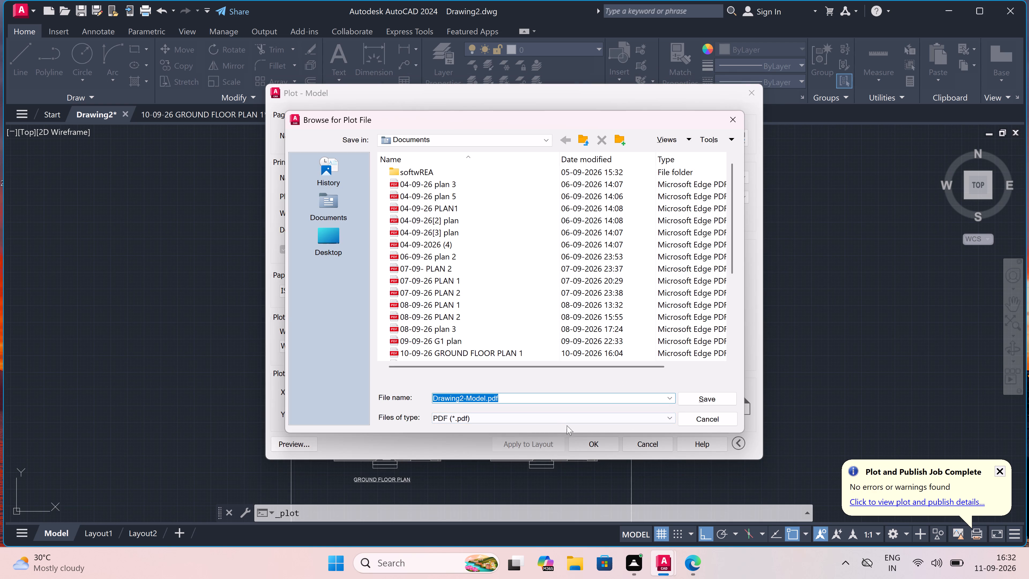
pyautogui.press('BackSpace')
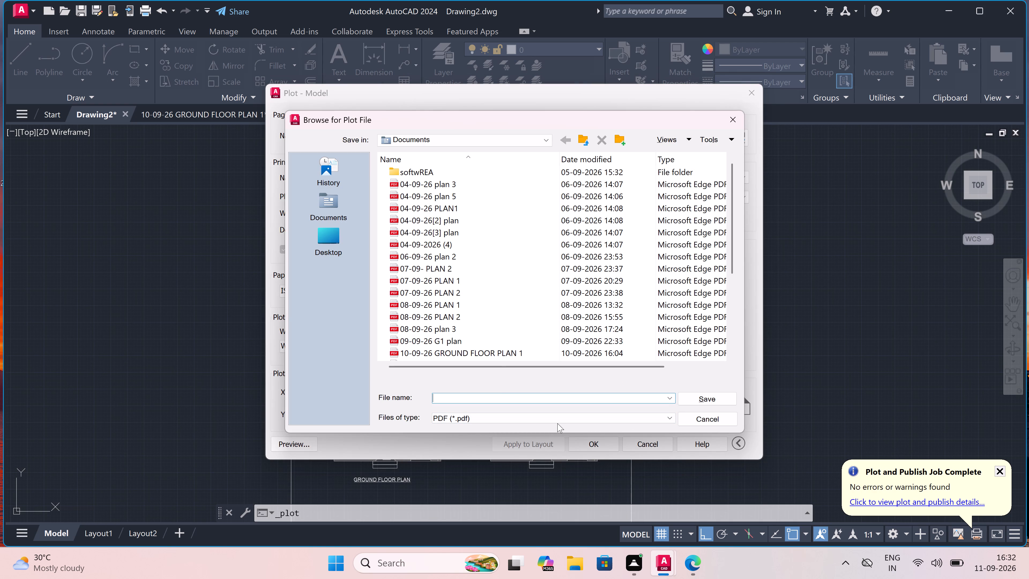
pyautogui.write('GROUND FLOOR PLAN 10')
pyautogui.write('-09-26')
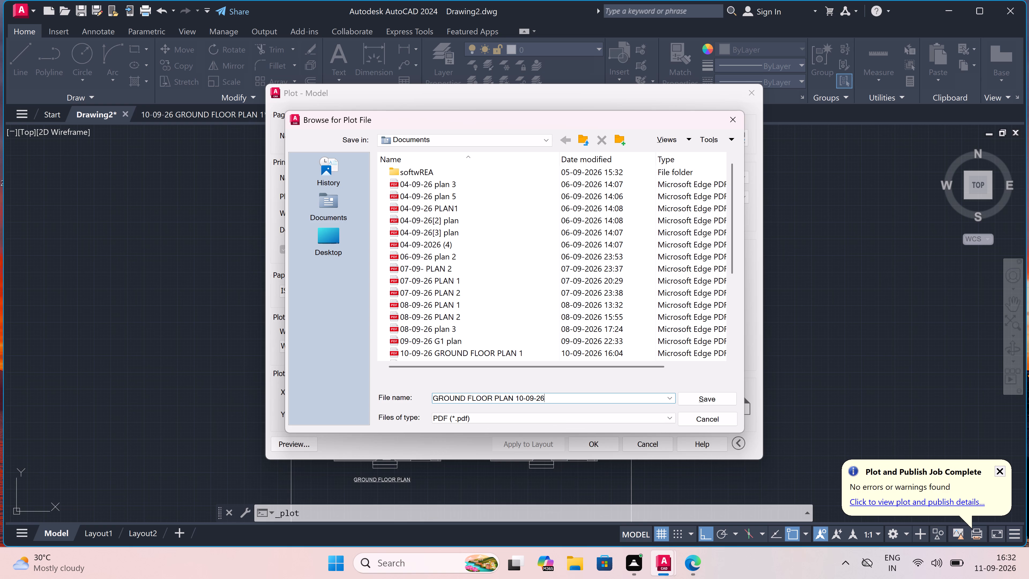
pyautogui.doubleClick(515, 397)
pyautogui.press('-')
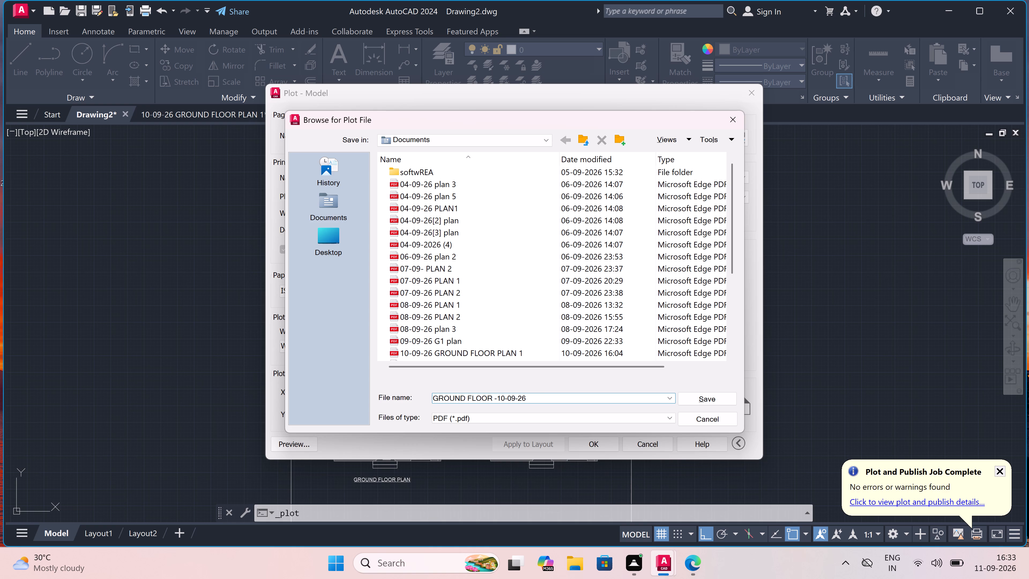
pyautogui.press('BackSpace')
pyautogui.write('PLAN')
pyautogui.press('-')
pyautogui.press('1')
pyautogui.press('space')
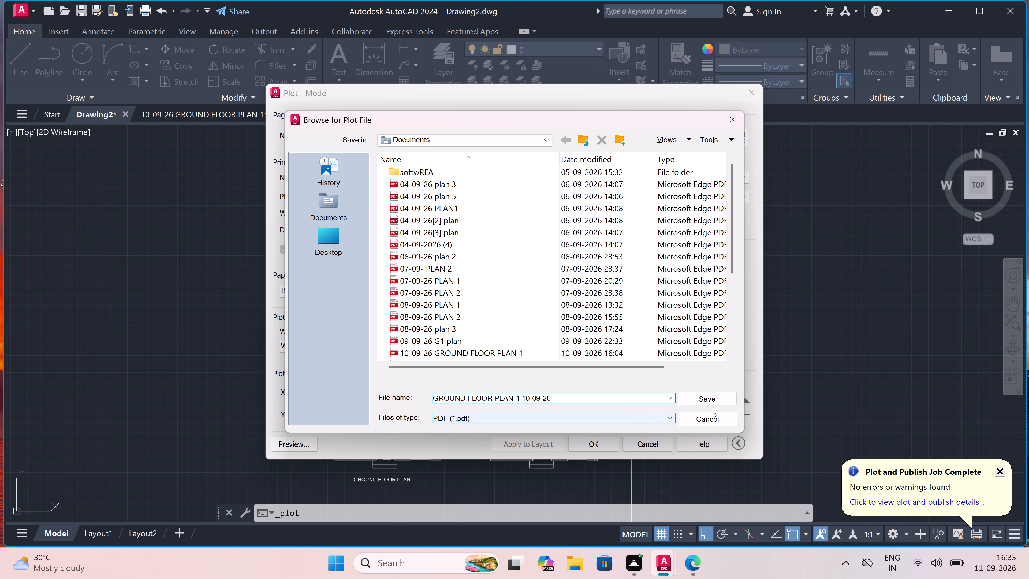
pyautogui.click(712, 400)
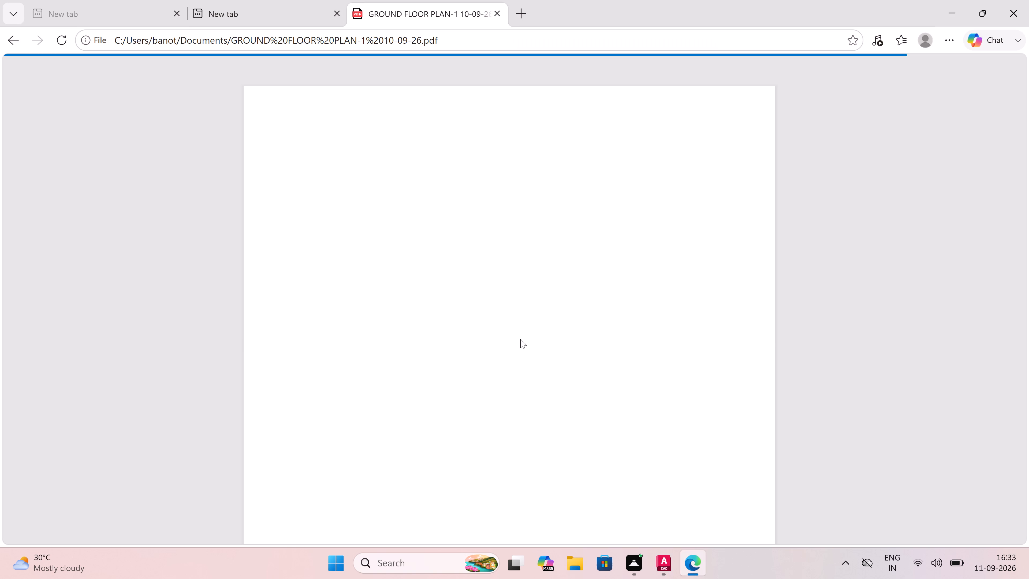
# Examine how the elevation, section and floor plans sit on the new PDF page, and close the PDF viewer.
pyautogui.scroll(-4, 524, 330)
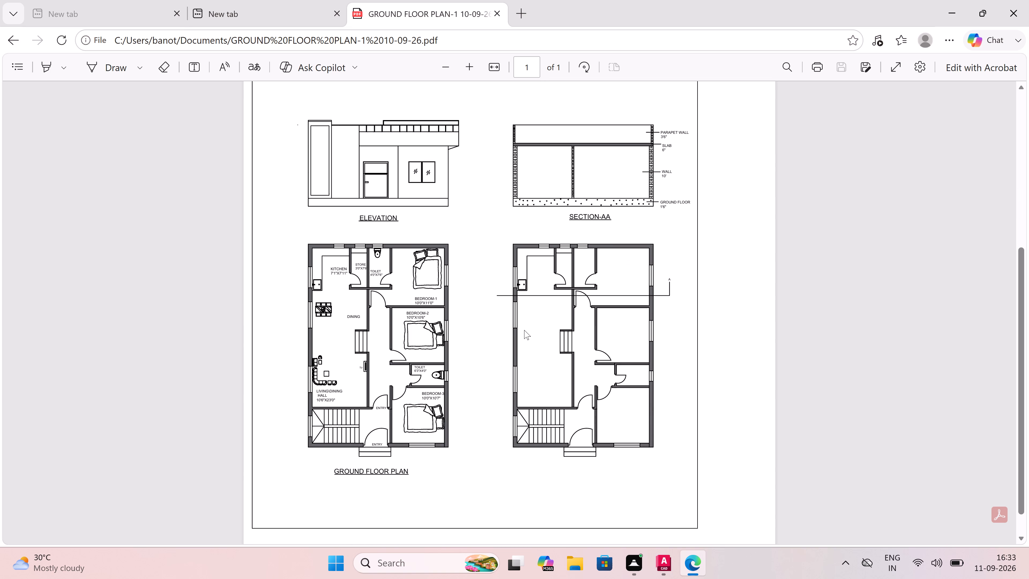
pyautogui.scroll(1, 524, 330)
pyautogui.scroll(-1, 524, 330)
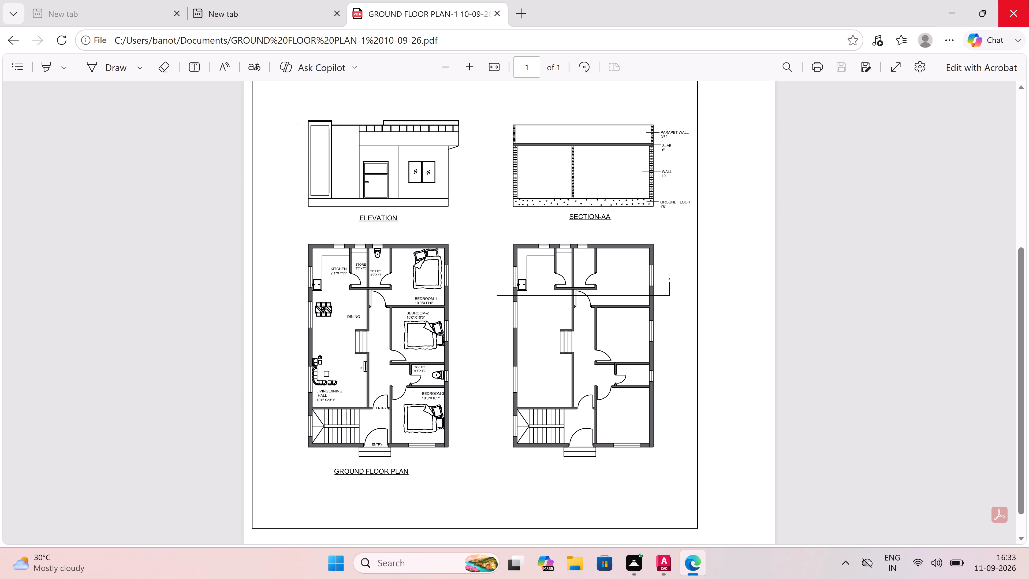
pyautogui.click(1018, 6)
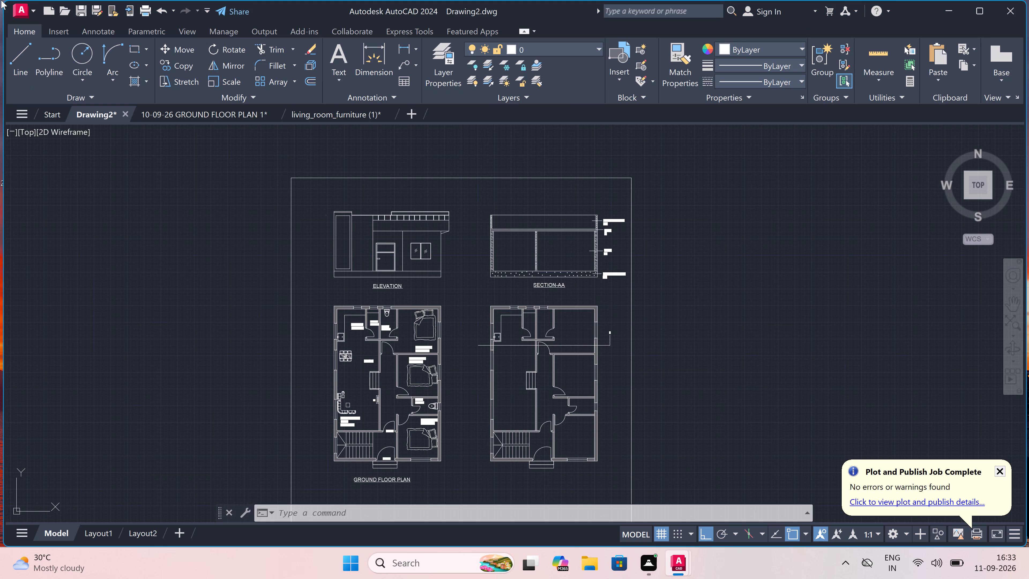
# Save the drawing as 10-09-26 GROUND FLOOR PLAN-1 in the Downloads folder, in AutoCAD 2018 Drawing format.
pyautogui.doubleClick(20, 6)
pyautogui.doubleClick(20, 6)
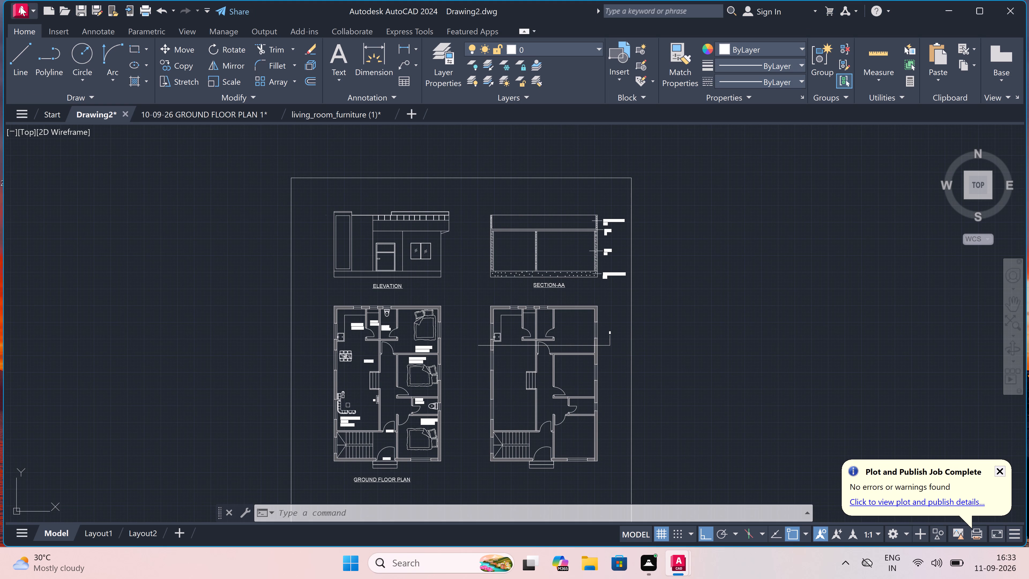
pyautogui.click(20, 6)
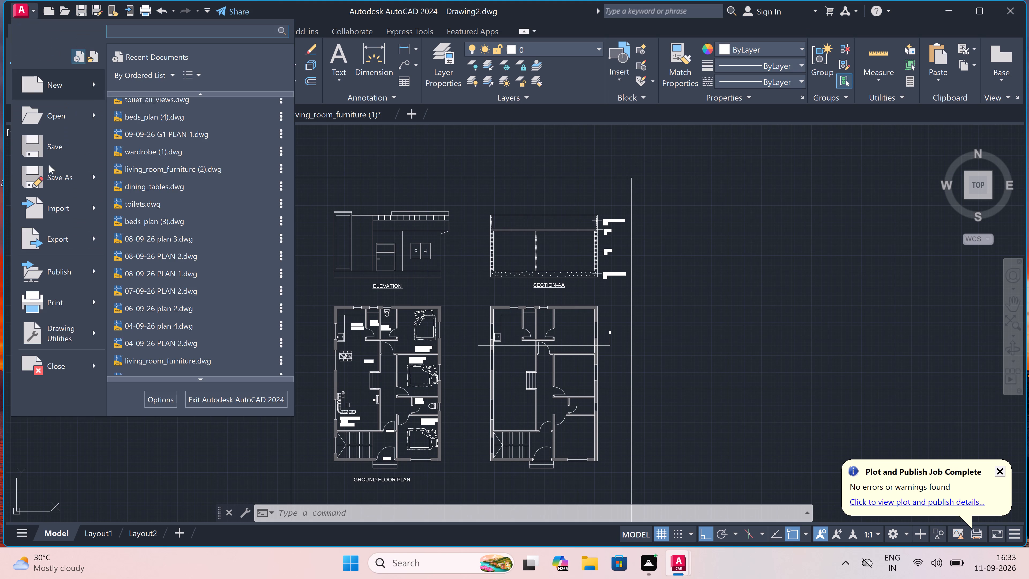
pyautogui.click(59, 179)
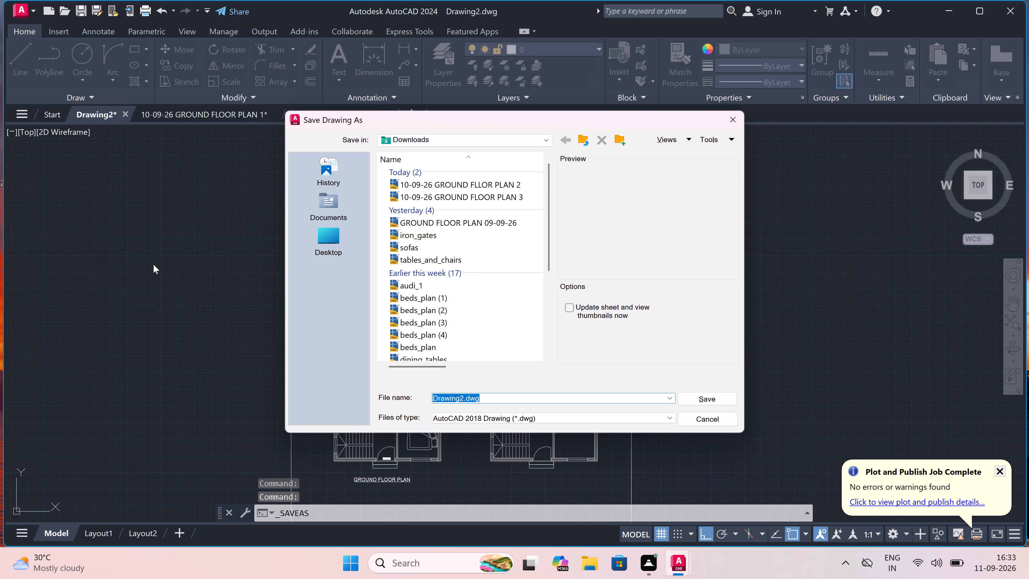
pyautogui.press('BackSpace')
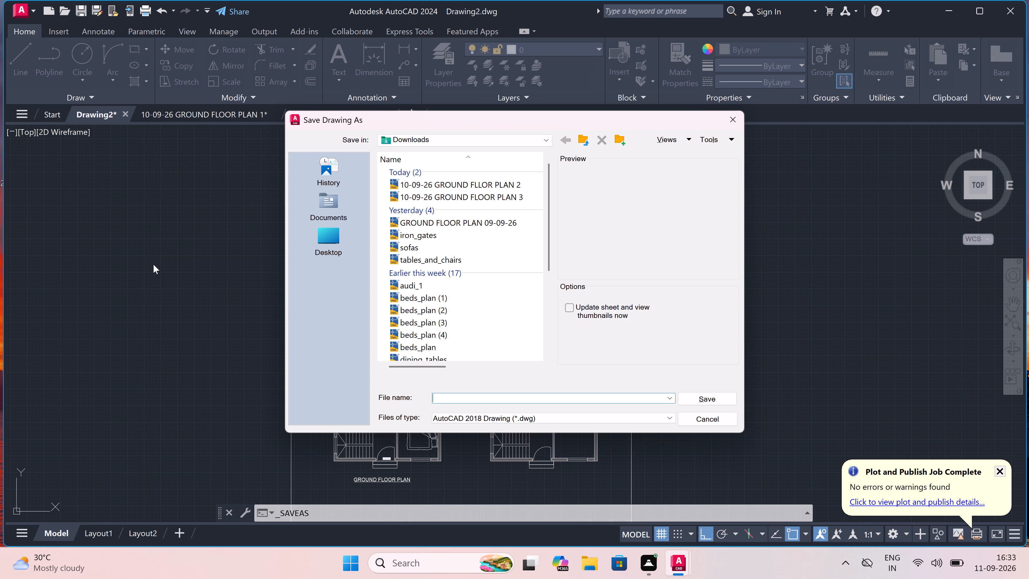
pyautogui.write('10-09-26')
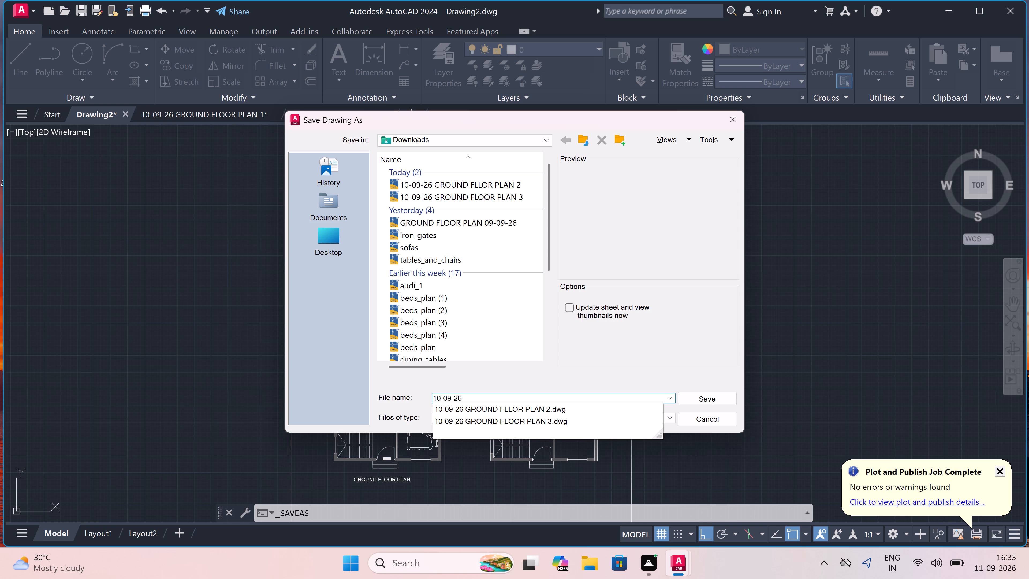
pyautogui.press('space')
pyautogui.write('GROUND FLOO')
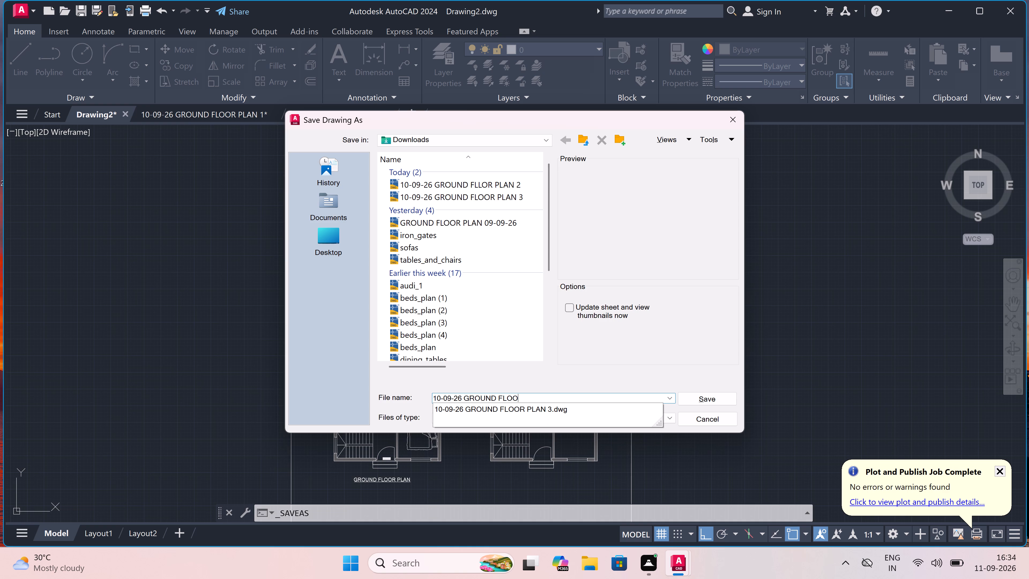
pyautogui.write('R PLAN-')
pyautogui.press('1')
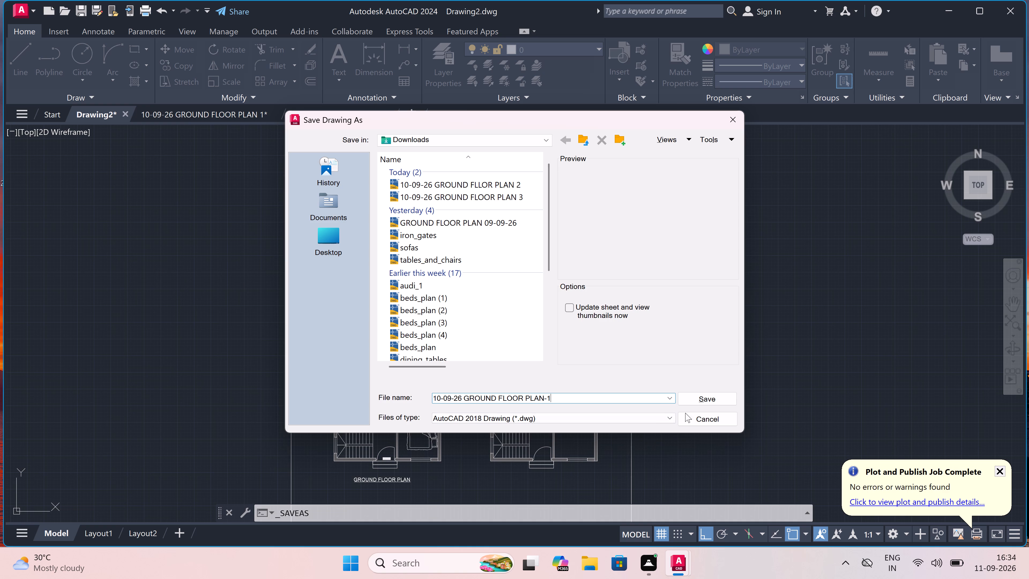
pyautogui.click(695, 401)
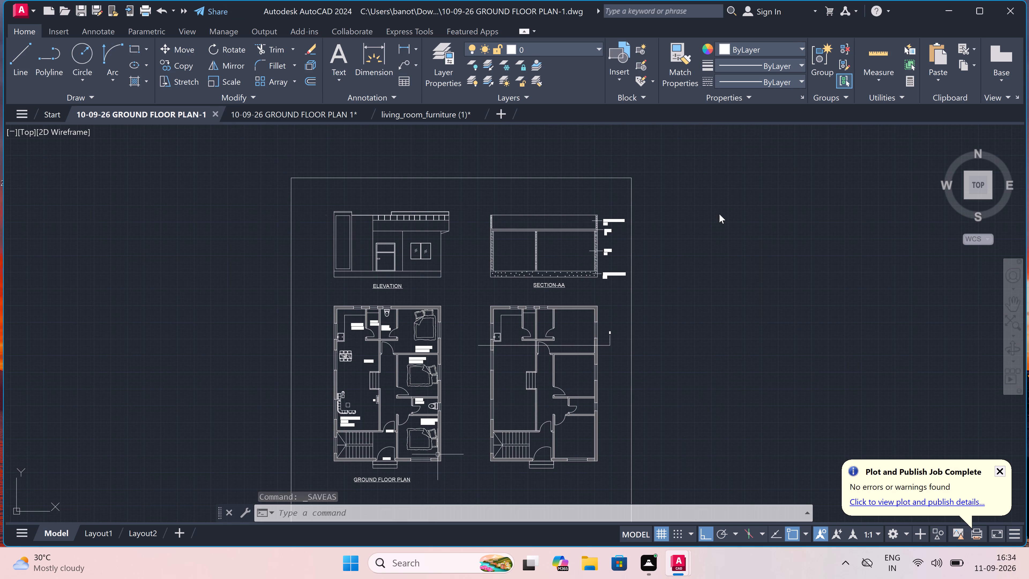
# Quit AutoCAD, discarding the changes to the 10-09-26 GROUND FLOOR PLAN 1 and living_room_furniture (1) drawings.
pyautogui.click(1015, 11)
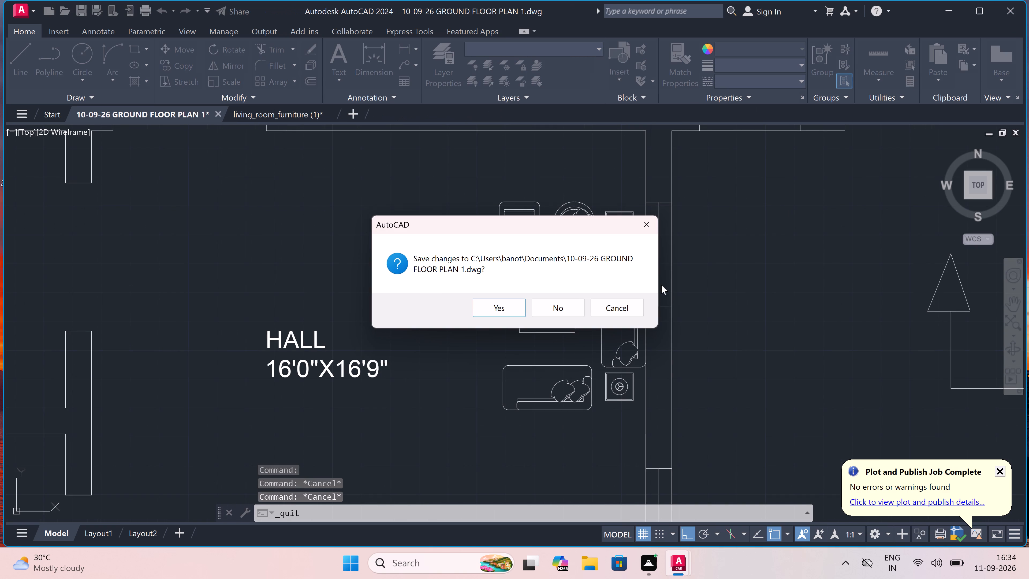
pyautogui.click(562, 302)
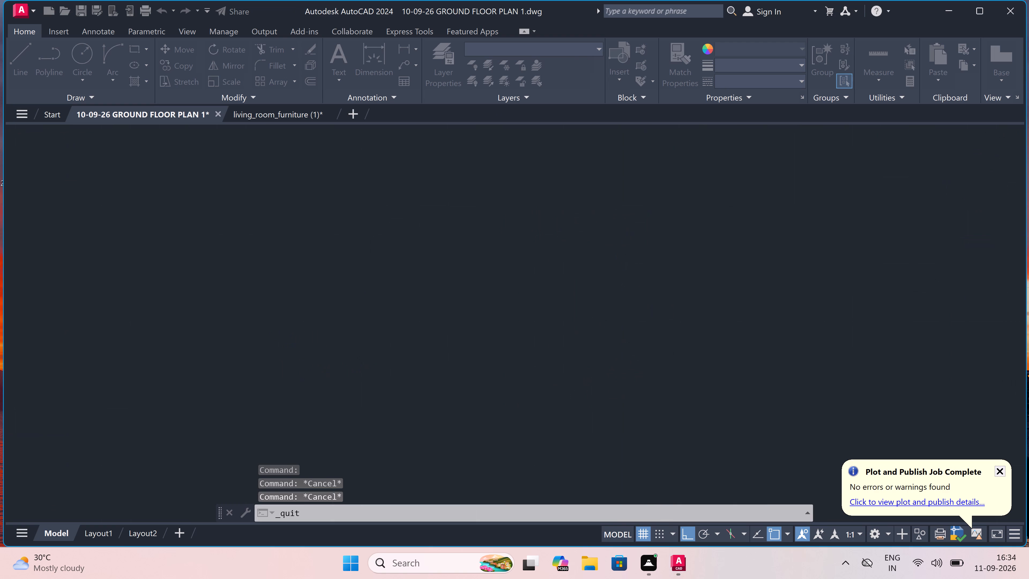
pyautogui.click(561, 302)
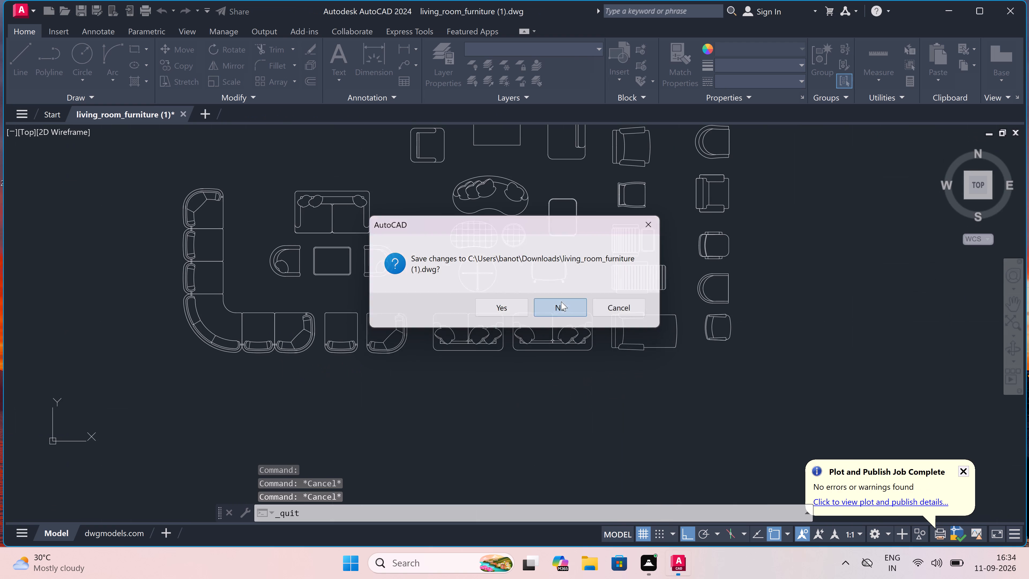